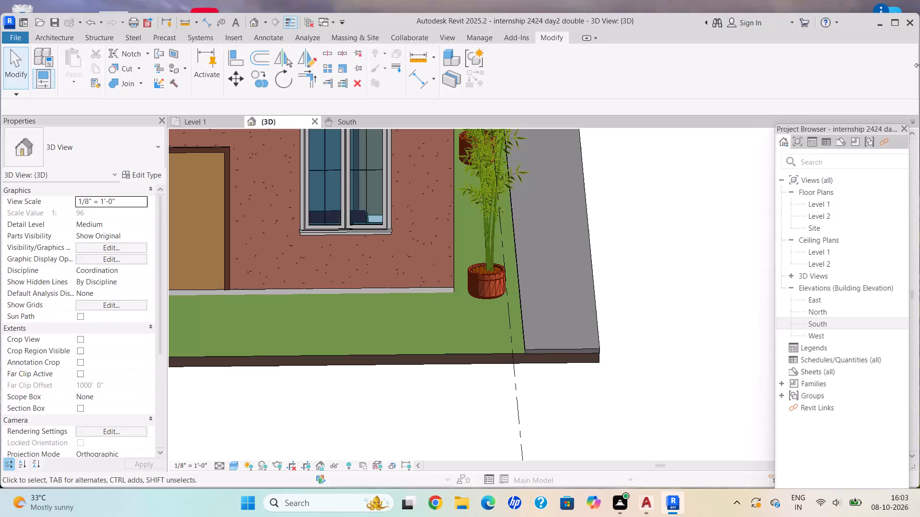
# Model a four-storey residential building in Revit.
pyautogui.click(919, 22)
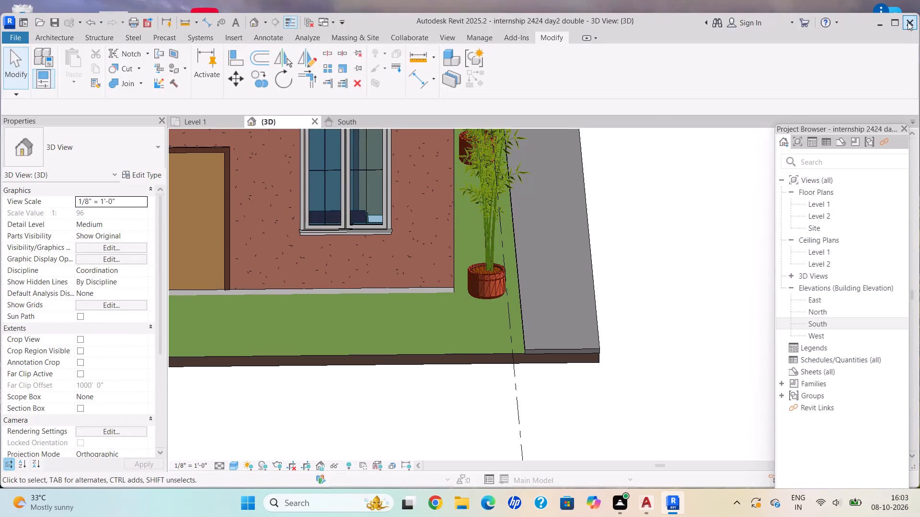
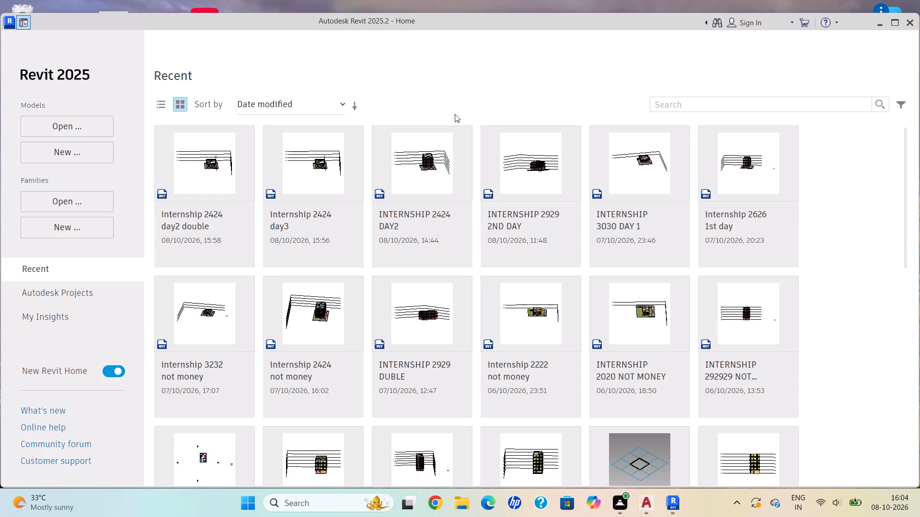
# Create a new project from the default.rte template in the English-Imperial templates folder.
pyautogui.click(71, 153)
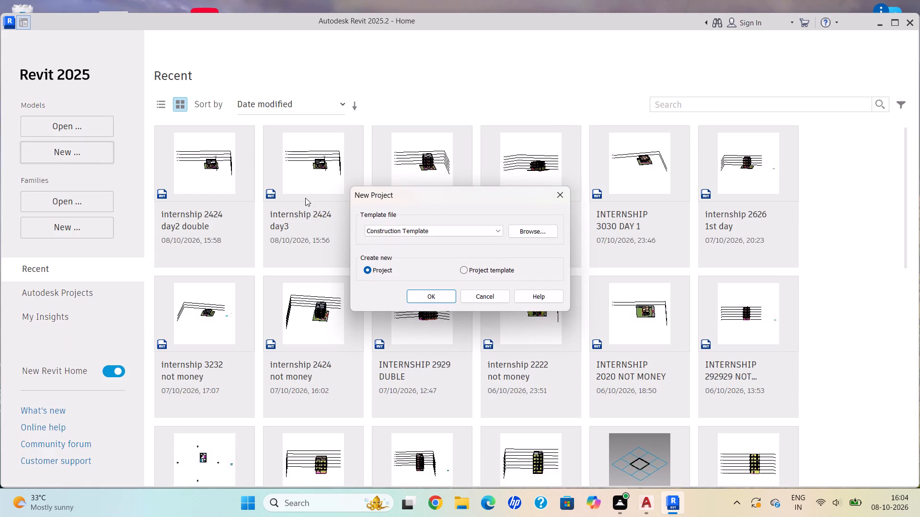
pyautogui.click(493, 233)
pyautogui.click(443, 256)
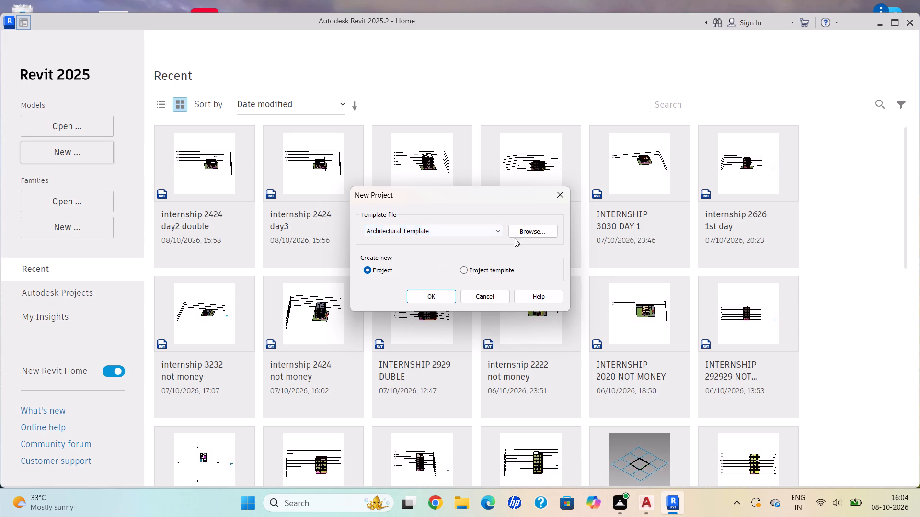
pyautogui.click(539, 231)
pyautogui.scroll(-4, 374, 254)
pyautogui.scroll(2, 431, 202)
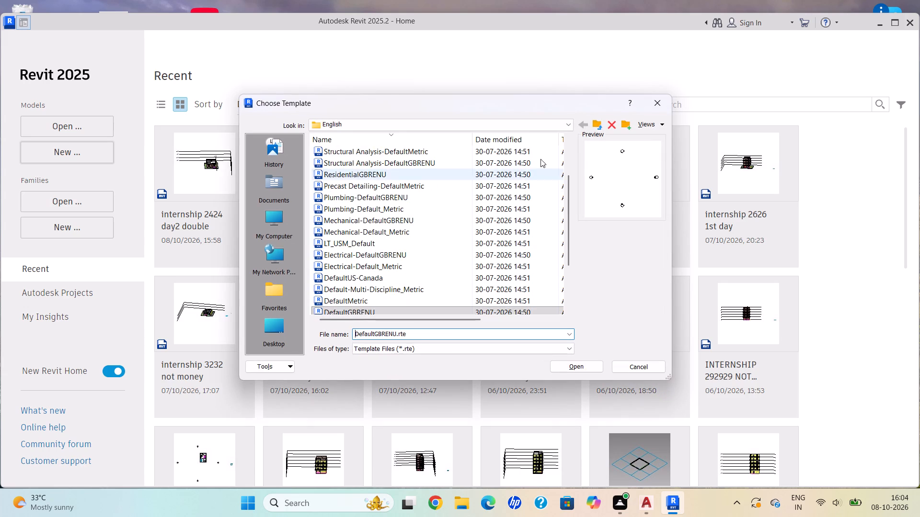
pyautogui.click(573, 127)
pyautogui.click(445, 185)
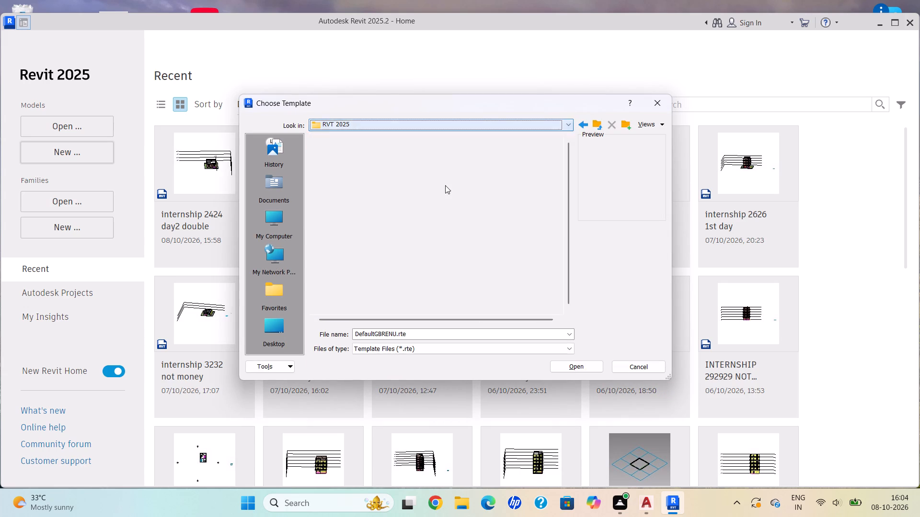
pyautogui.doubleClick(375, 164)
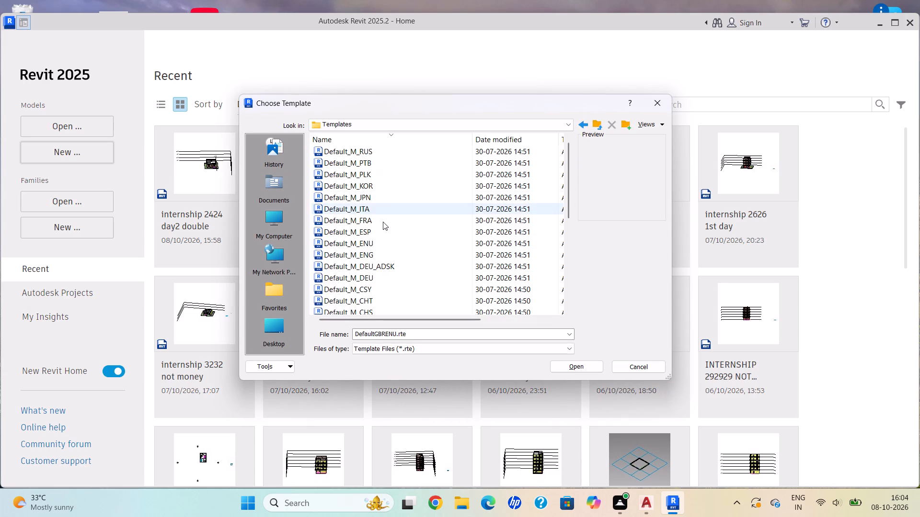
pyautogui.scroll(-7, 386, 253)
pyautogui.doubleClick(379, 263)
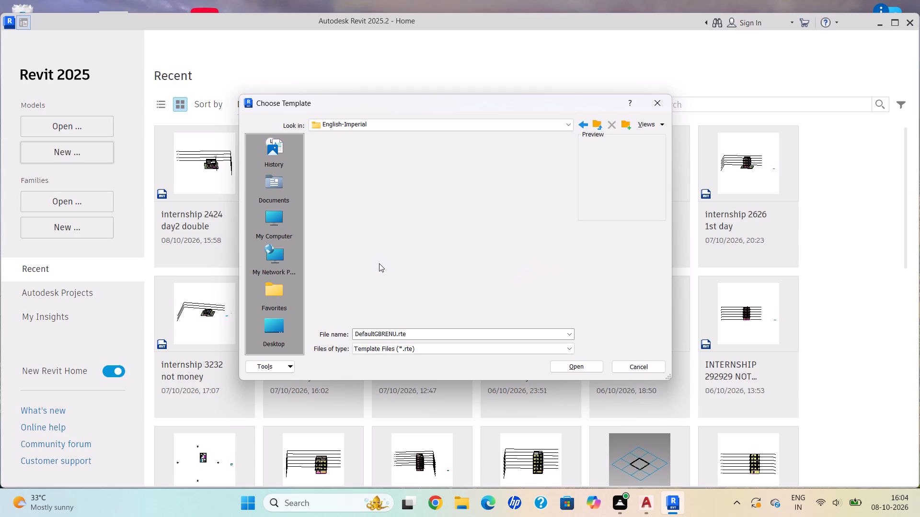
pyautogui.scroll(-2, 370, 243)
pyautogui.scroll(1, 370, 243)
pyautogui.scroll(-2, 370, 243)
pyautogui.click(362, 270)
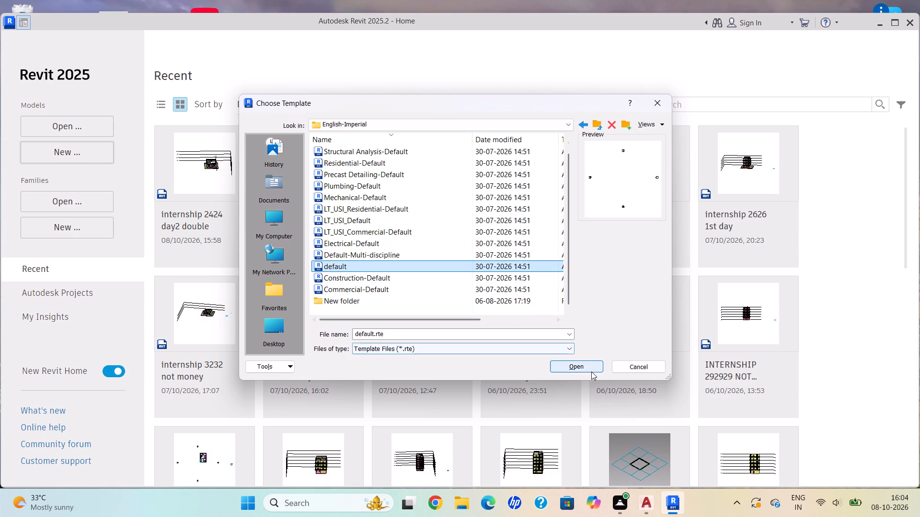
pyautogui.click(591, 371)
pyautogui.click(447, 300)
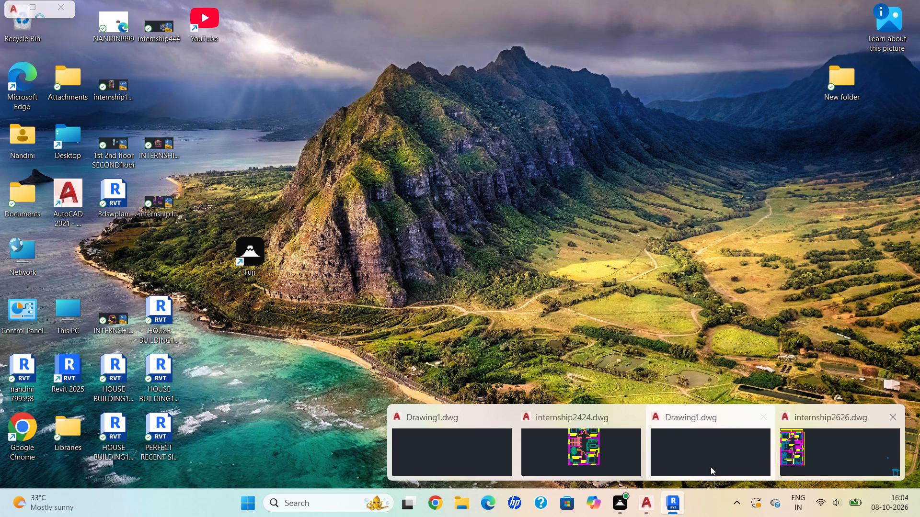
# Switch to AutoCAD, examine the internship2424 and internship2626 house plans, and minimise both drawing windows.
pyautogui.click(599, 456)
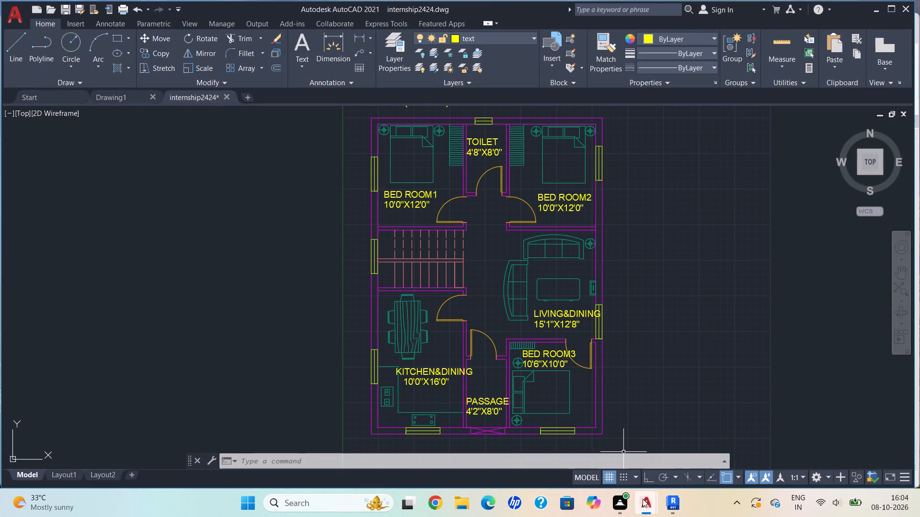
pyautogui.click(818, 443)
pyautogui.moveTo(332, 306); pyautogui.dragTo(375, 309, button='middle')
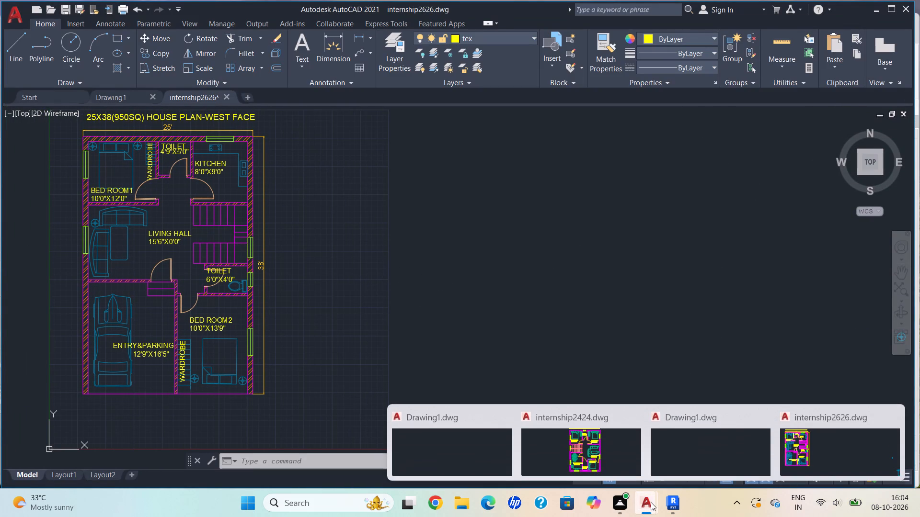
pyautogui.click(874, 9)
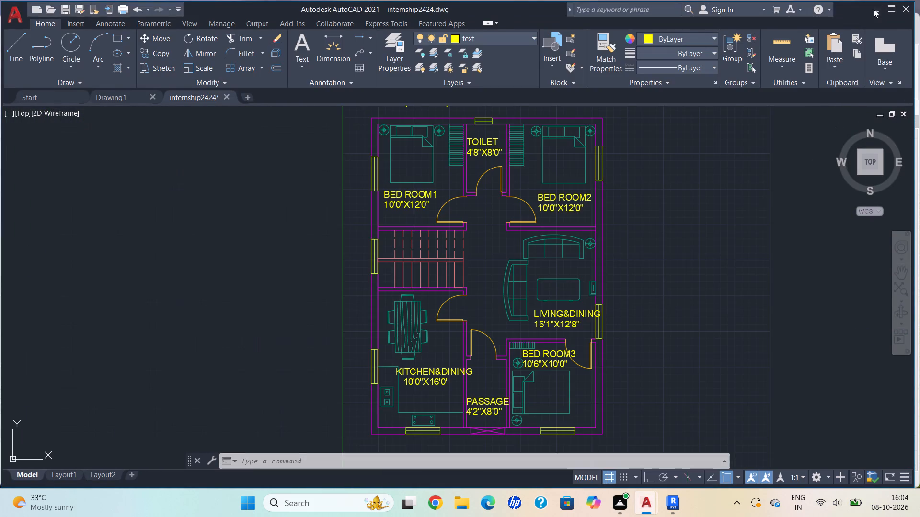
pyautogui.click(873, 11)
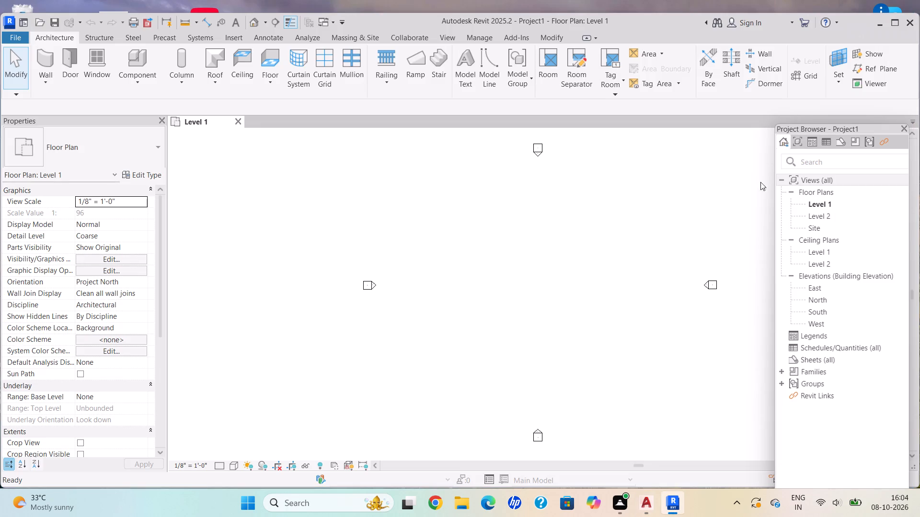
# Link the CAD file internship2626.dwg from Documents into the Level 1 plan, using Auto - Origin to Internal Origin positioning.
pyautogui.click(230, 39)
pyautogui.click(91, 79)
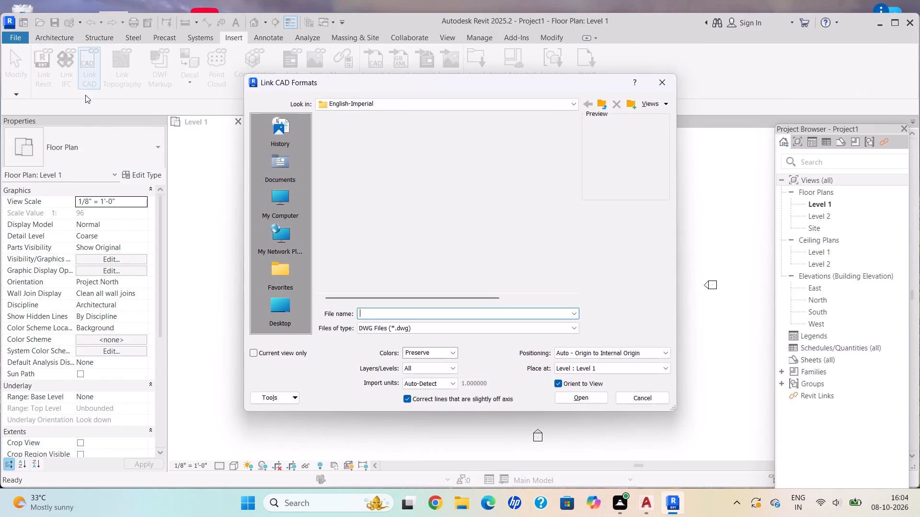
pyautogui.doubleClick(276, 195)
pyautogui.scroll(-2, 374, 202)
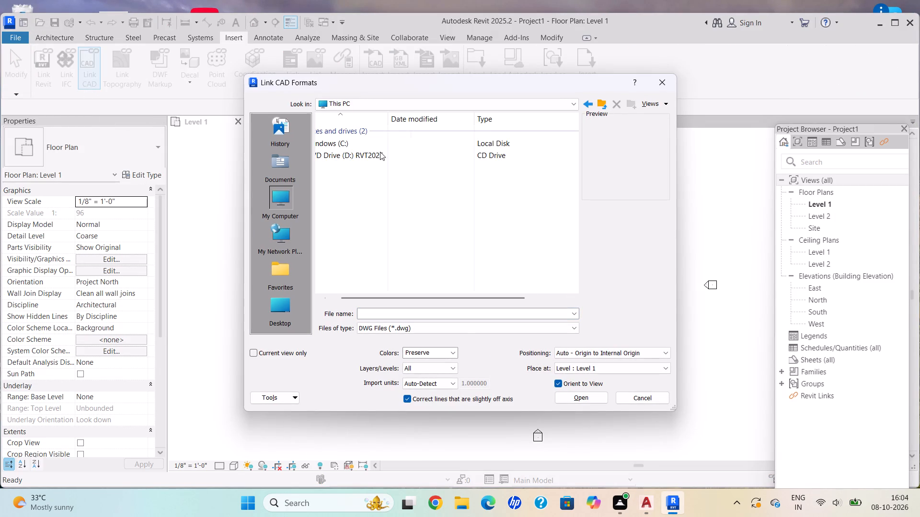
pyautogui.scroll(3, 407, 149)
pyautogui.doubleClick(278, 171)
pyautogui.scroll(-3, 392, 187)
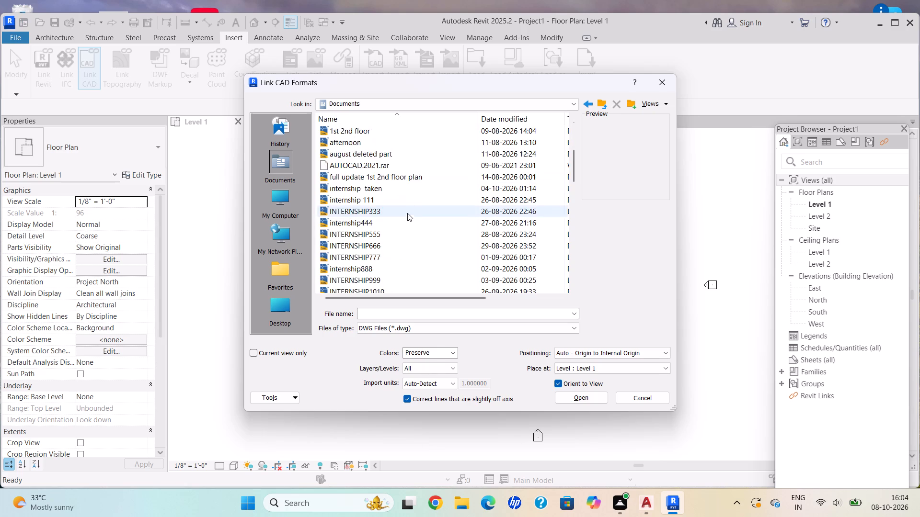
pyautogui.scroll(-8, 407, 213)
pyautogui.click(391, 246)
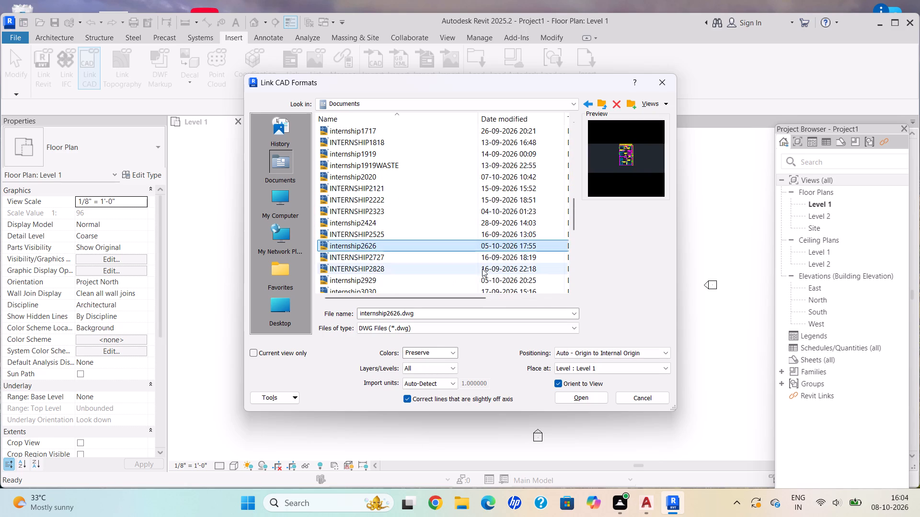
pyautogui.click(579, 393)
# Examine the linked house plan on Level 1, including the bedroom, kitchen, toilet, living hall and stair areas.
pyautogui.scroll(7, 482, 237)
pyautogui.moveTo(658, 209); pyautogui.dragTo(635, 229, button='middle')
pyautogui.scroll(2, 635, 217)
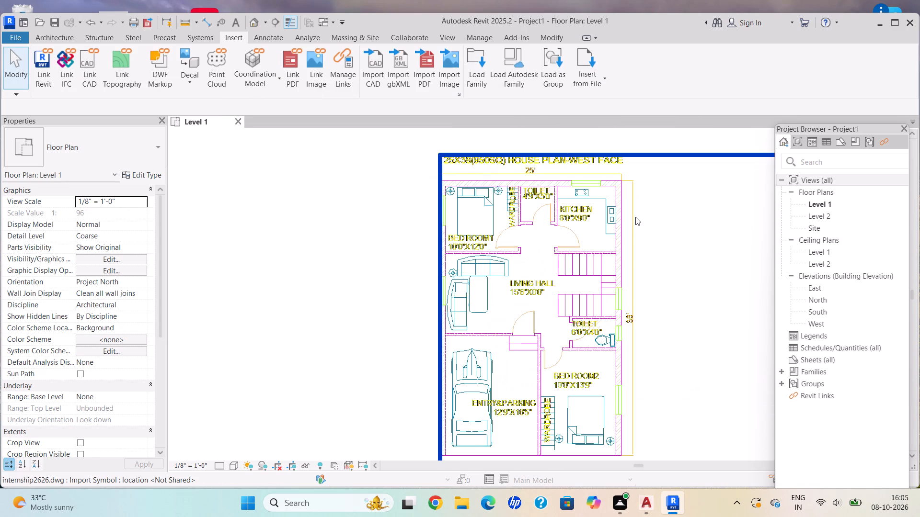
pyautogui.scroll(1, 635, 217)
pyautogui.middleClick(633, 213)
pyautogui.middleClick(621, 206)
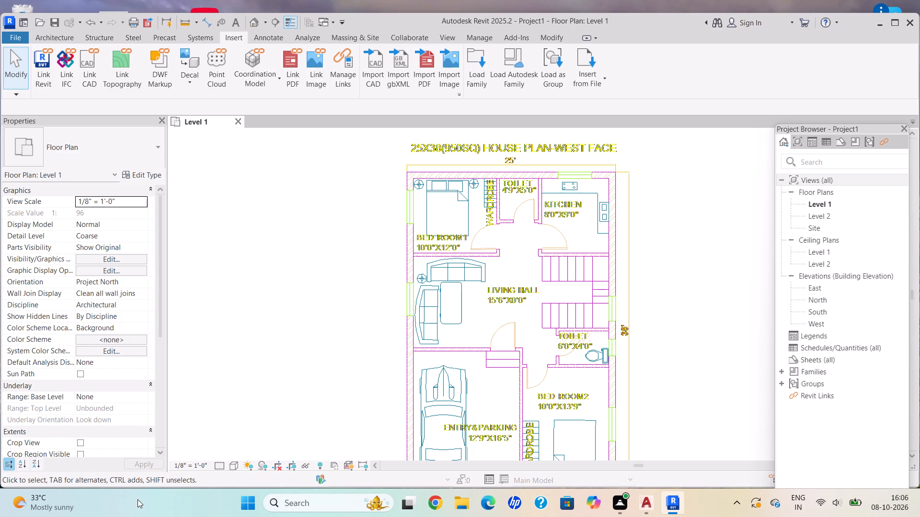
pyautogui.scroll(-1, 156, 200)
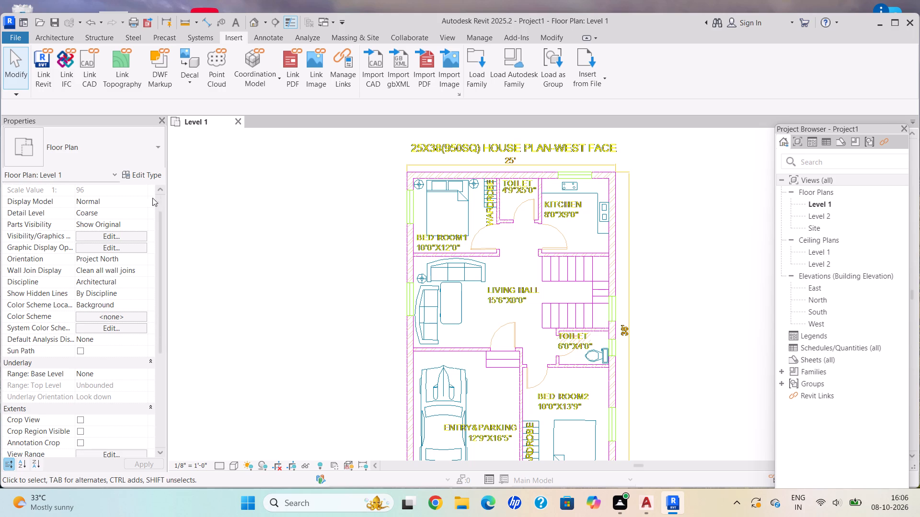
pyautogui.scroll(5, 483, 184)
pyautogui.scroll(1, 620, 196)
pyautogui.scroll(-3, 623, 202)
pyautogui.moveTo(623, 205); pyautogui.dragTo(446, 277, button='middle')
pyautogui.moveTo(608, 300); pyautogui.dragTo(603, 236, button='middle')
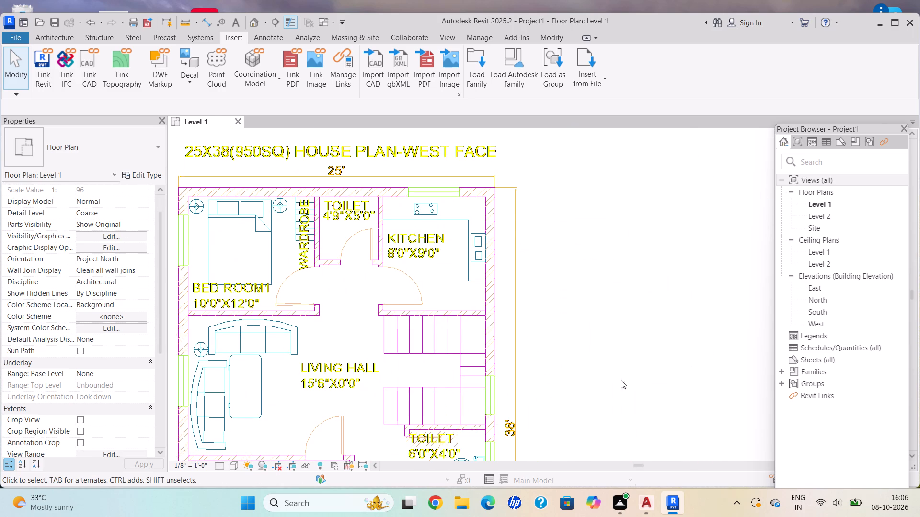
# Start an architectural wall of type Generic - 8" and set the type's structure layer thickness to 9".
pyautogui.click(38, 32)
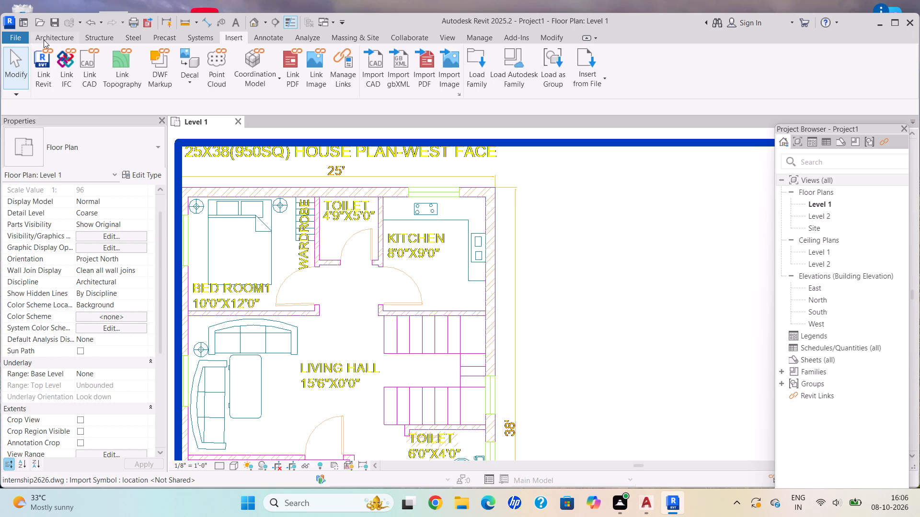
pyautogui.click(38, 35)
pyautogui.click(45, 79)
pyautogui.click(62, 100)
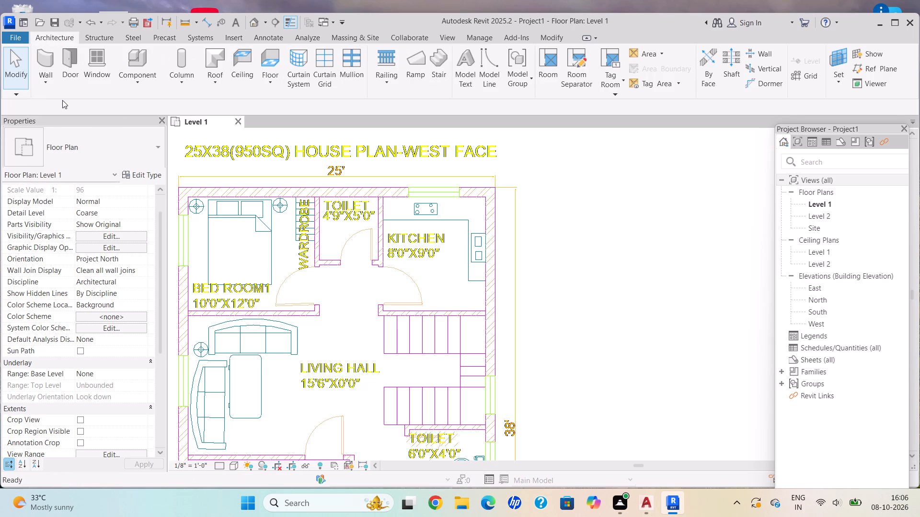
pyautogui.click(103, 151)
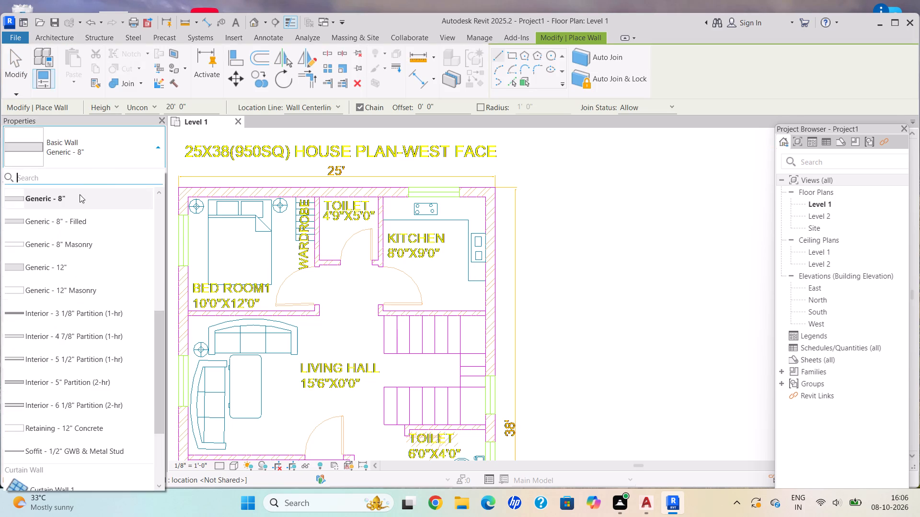
pyautogui.click(76, 202)
pyautogui.click(146, 173)
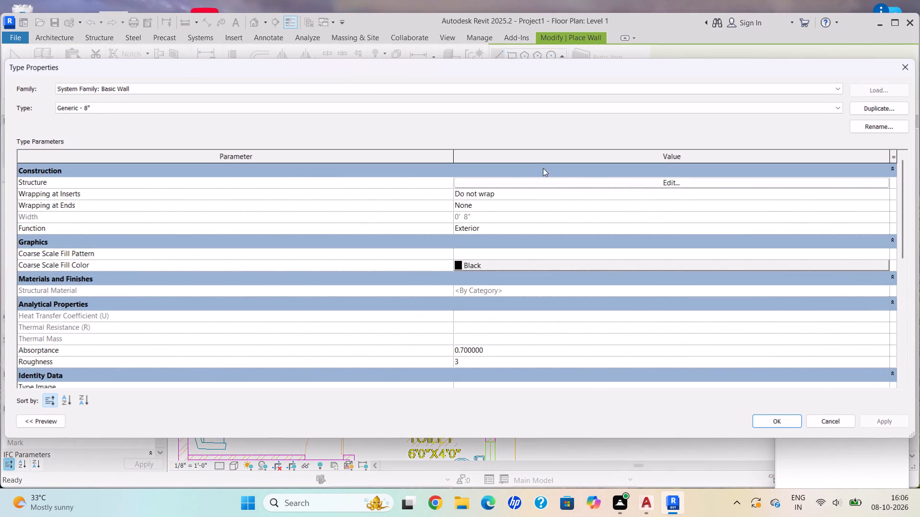
pyautogui.click(666, 184)
pyautogui.click(436, 183)
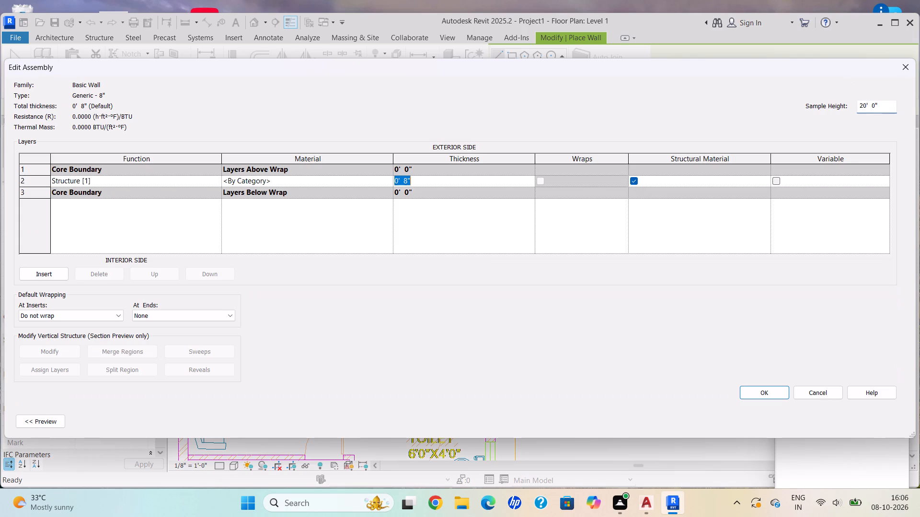
pyautogui.press('BackSpace')
pyautogui.press('6')
pyautogui.press('BackSpace')
pyautogui.press('BackSpace')
pyautogui.write('9"')
pyautogui.press('Return')
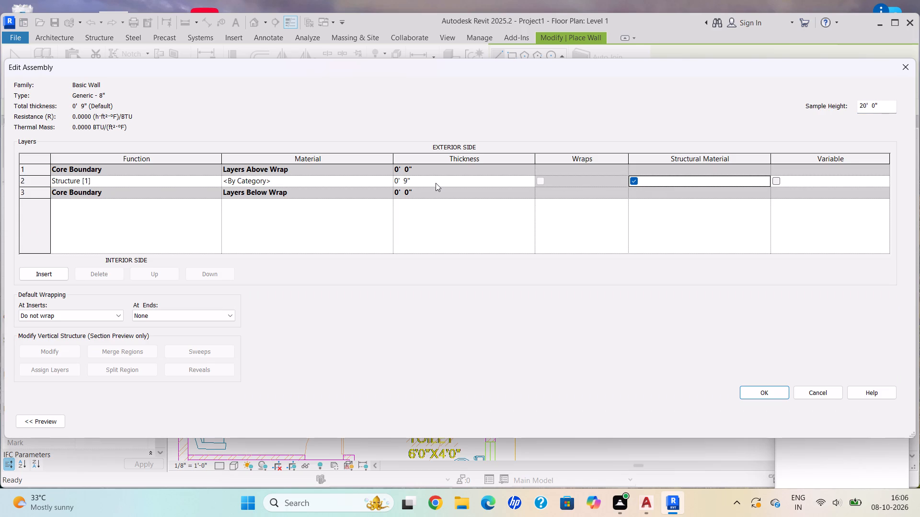
pyautogui.click(773, 394)
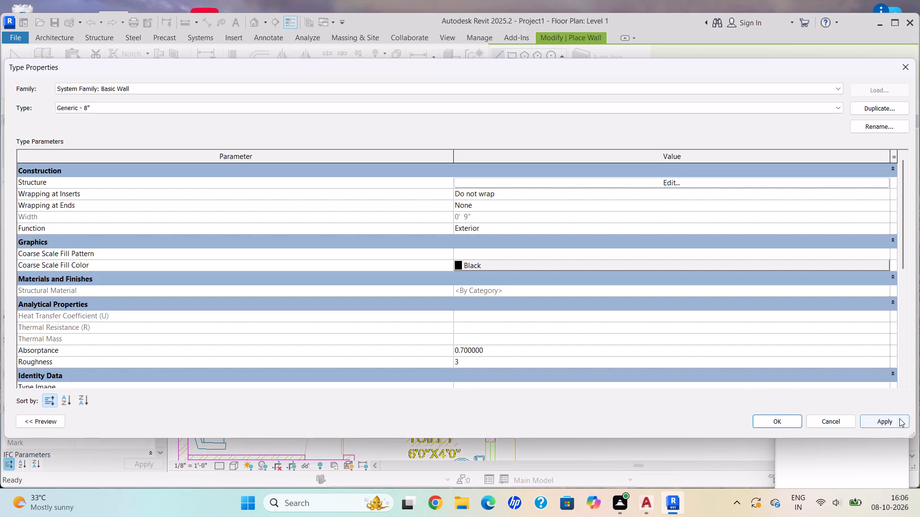
pyautogui.click(899, 418)
pyautogui.click(771, 418)
# Set the unconnected height of the new walls to 10'.
pyautogui.scroll(-2, 96, 139)
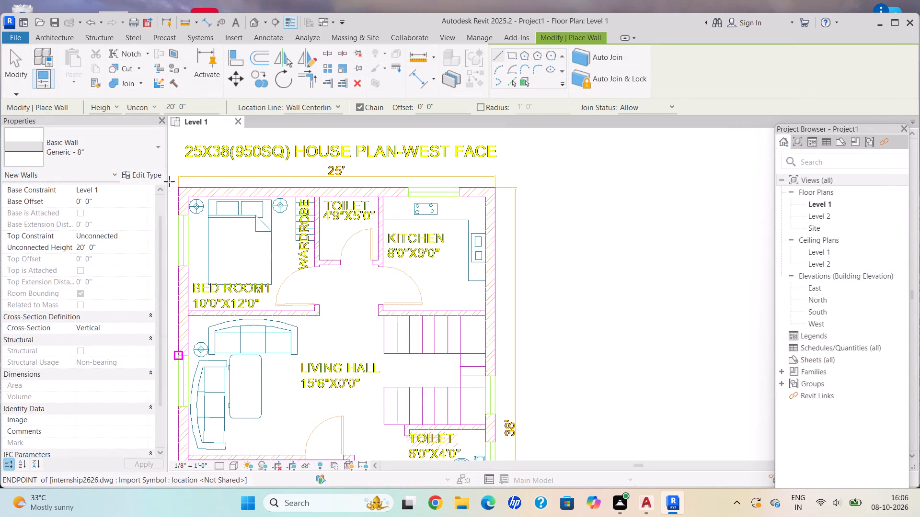
pyautogui.moveTo(234, 223); pyautogui.dragTo(407, 235, button='middle')
pyautogui.middleClick(407, 235)
pyautogui.scroll(2, 400, 229)
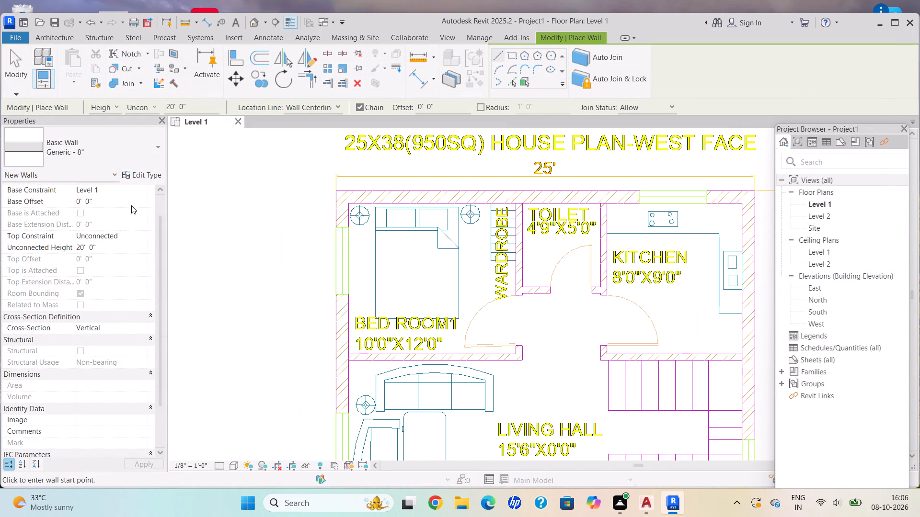
pyautogui.click(120, 251)
pyautogui.press('BackSpace')
pyautogui.write("10'")
pyautogui.press('Return')
# Set the location line of the new walls to Finish Face: Exterior.
pyautogui.scroll(1, 119, 252)
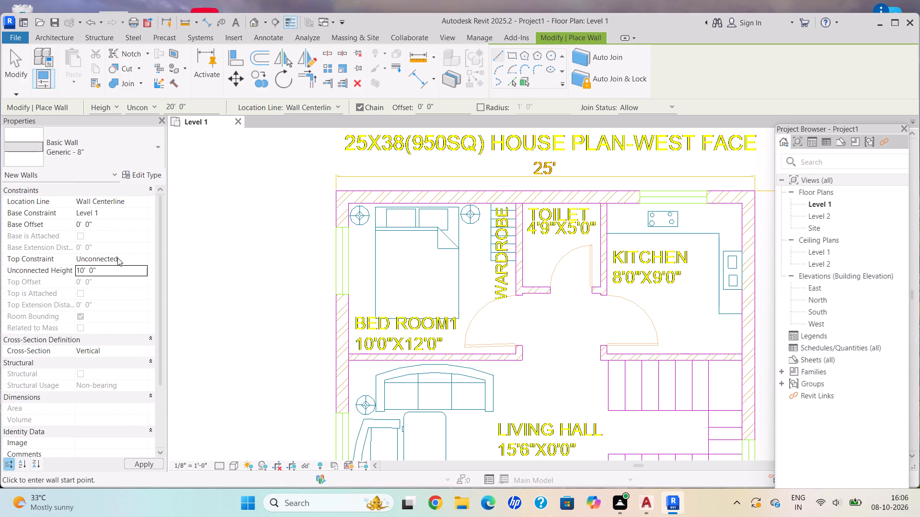
pyautogui.scroll(1, 119, 257)
pyautogui.click(148, 200)
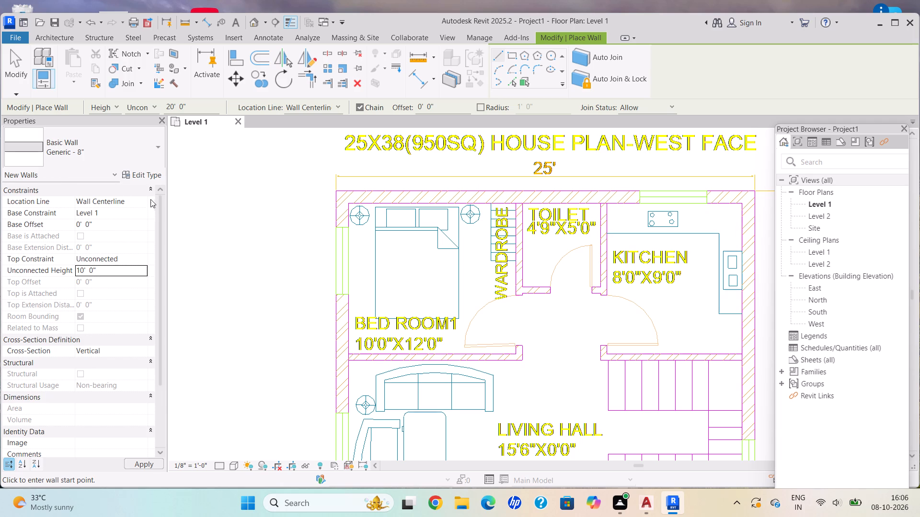
pyautogui.click(152, 199)
pyautogui.click(141, 199)
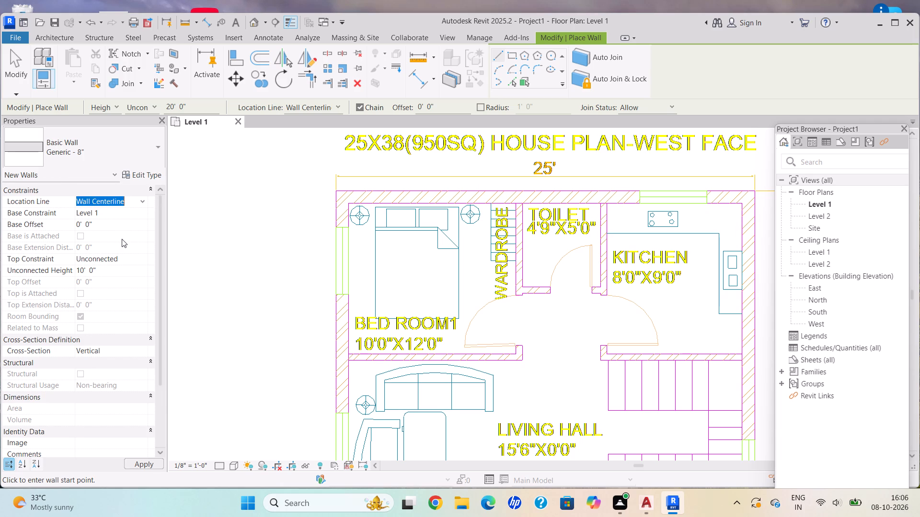
pyautogui.click(120, 234)
# Draw the exterior wall along the plan's 25' upper edge, from its upper-left corner to its upper-right corner.
pyautogui.scroll(-2, 300, 186)
pyautogui.moveTo(304, 187); pyautogui.dragTo(288, 234, button='middle')
pyautogui.scroll(5, 292, 226)
pyautogui.scroll(-1, 315, 226)
pyautogui.scroll(5, 315, 226)
pyautogui.scroll(2, 357, 241)
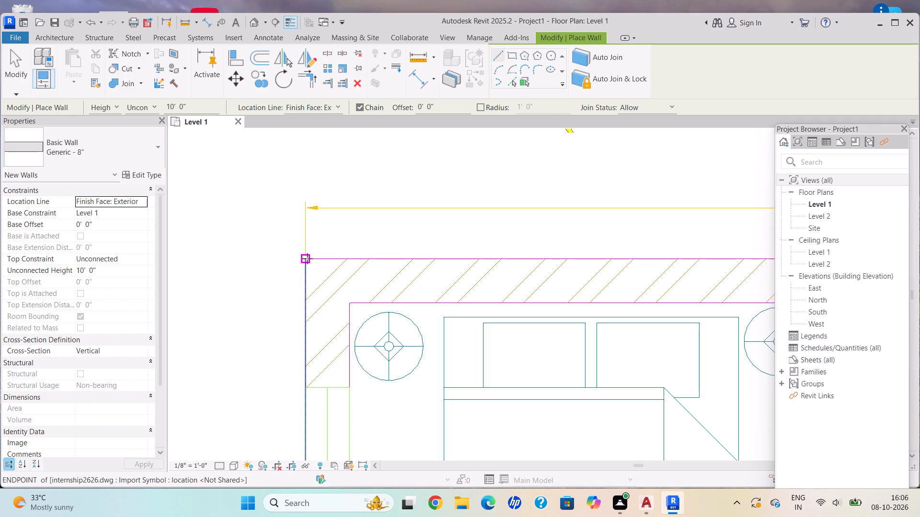
pyautogui.click(304, 259)
pyautogui.scroll(-1, 667, 228)
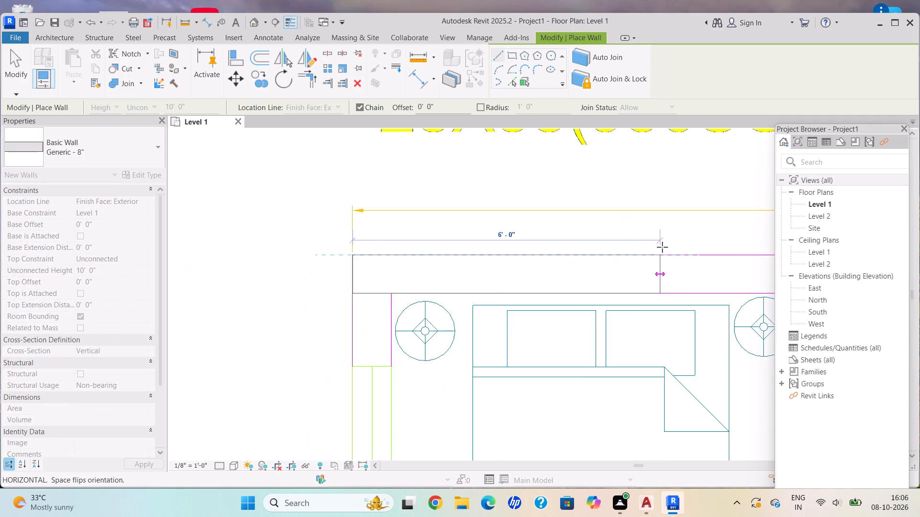
pyautogui.scroll(-1, 662, 247)
pyautogui.moveTo(662, 248); pyautogui.dragTo(435, 260, button='middle')
pyautogui.scroll(-2, 399, 261)
pyautogui.scroll(-2, 599, 257)
pyautogui.moveTo(599, 257); pyautogui.dragTo(329, 291, button='middle')
pyautogui.middleClick(583, 300)
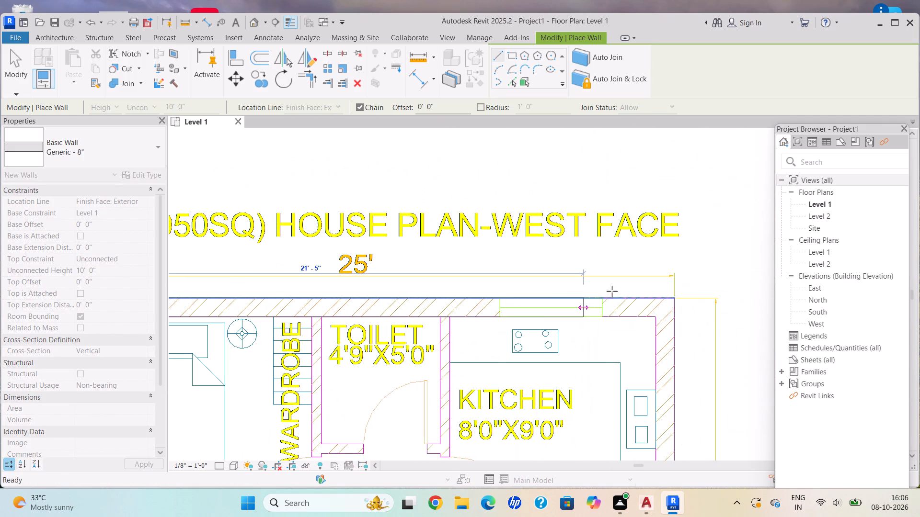
pyautogui.scroll(6, 690, 281)
pyautogui.click(676, 300)
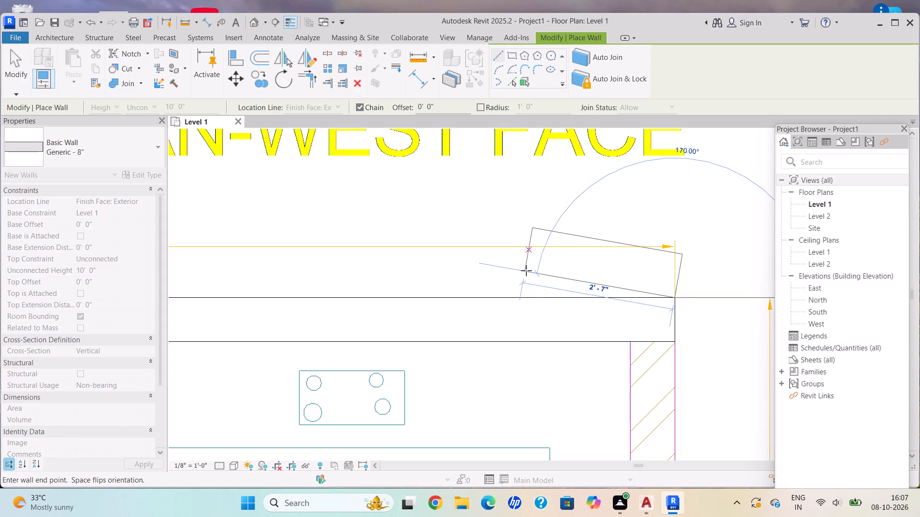
# Continue the exterior wall down the plan's 38' right edge, past kitchen, stair and toilet, to the lower-right corner.
pyautogui.scroll(-5, 675, 438)
pyautogui.moveTo(675, 438); pyautogui.dragTo(658, 381, button='middle')
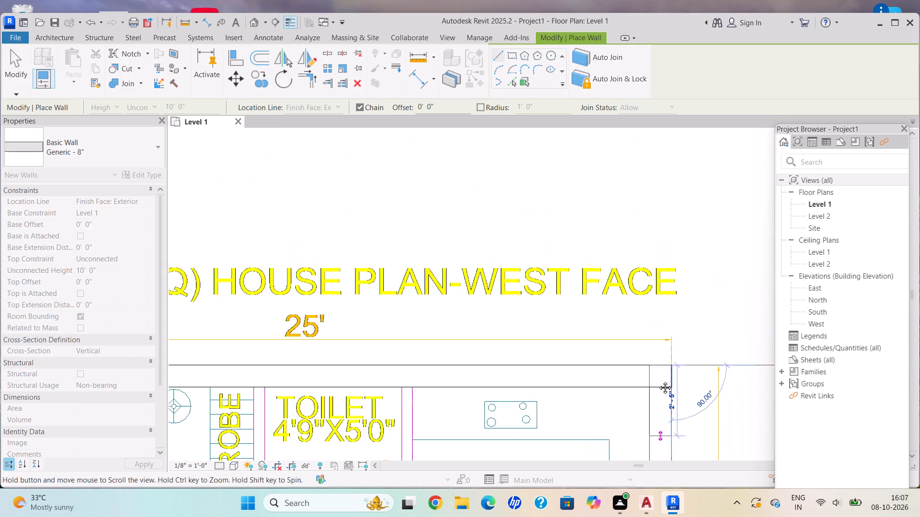
pyautogui.moveTo(658, 381); pyautogui.dragTo(626, 204, button='middle')
pyautogui.scroll(-1, 633, 344)
pyautogui.middleClick(628, 352)
pyautogui.moveTo(624, 351); pyautogui.dragTo(578, 198, button='middle')
pyautogui.moveTo(602, 317); pyautogui.dragTo(561, 171, button='middle')
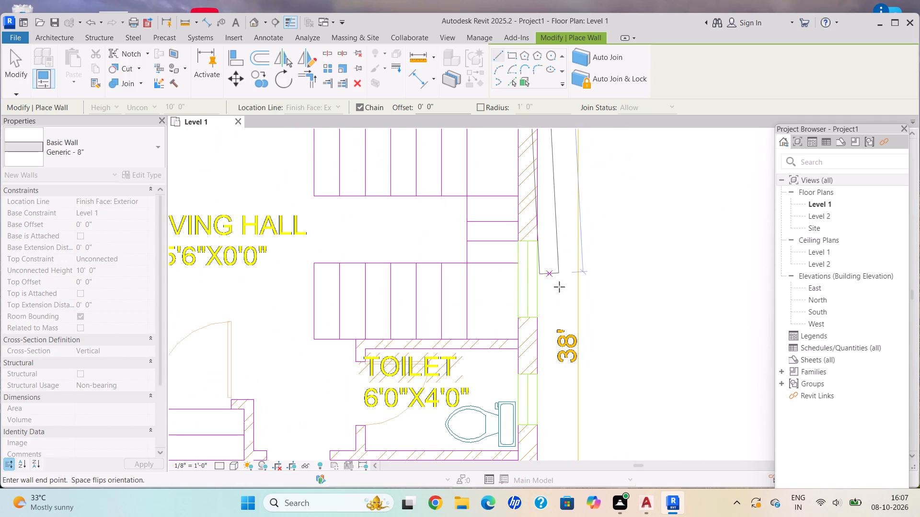
pyautogui.scroll(-1, 563, 335)
pyautogui.middleClick(557, 340)
pyautogui.moveTo(555, 338); pyautogui.dragTo(562, 177, button='middle')
pyautogui.scroll(-1, 533, 416)
pyautogui.moveTo(531, 419); pyautogui.dragTo(527, 245, button='middle')
pyautogui.moveTo(567, 373); pyautogui.dragTo(558, 275, button='middle')
pyautogui.scroll(3, 529, 334)
pyautogui.scroll(-1, 529, 329)
pyautogui.scroll(2, 529, 328)
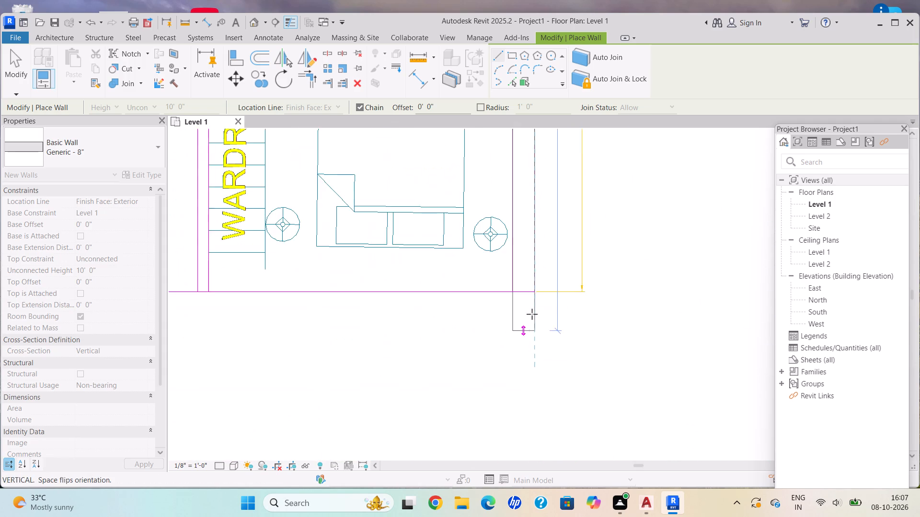
pyautogui.scroll(14, 532, 314)
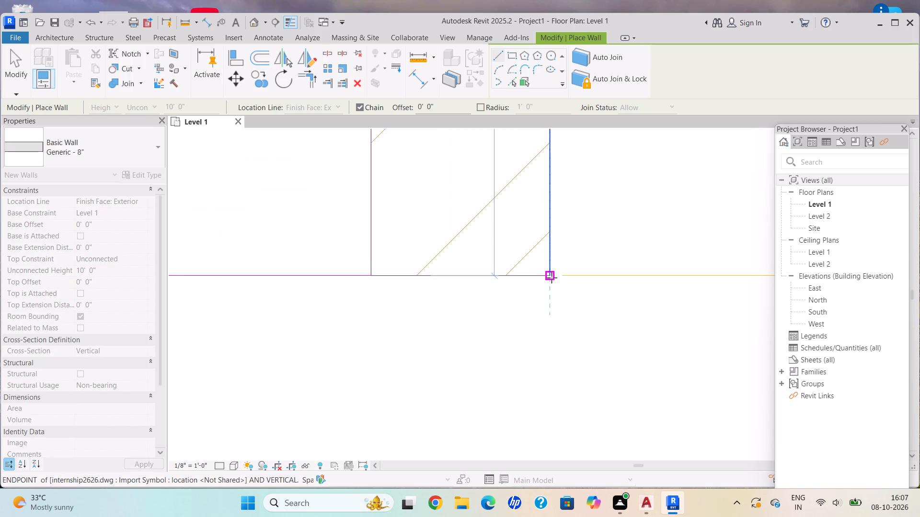
pyautogui.click(549, 276)
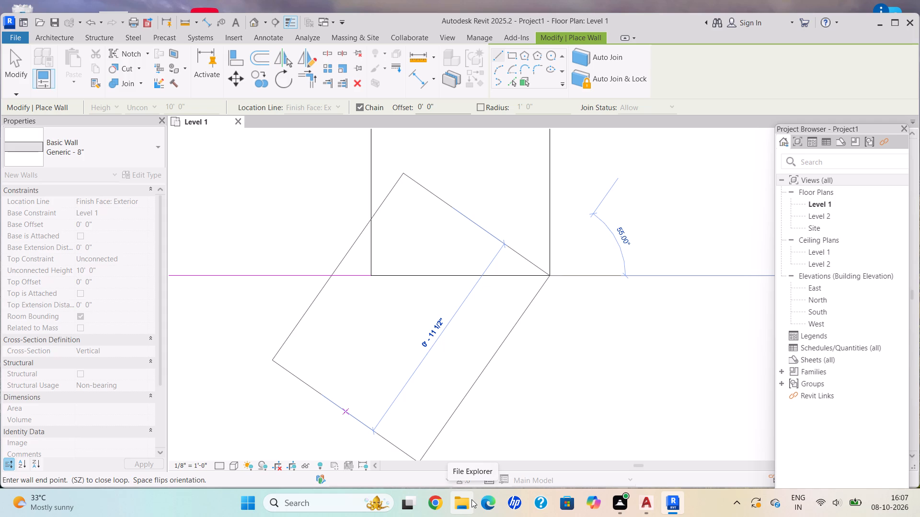
# Continue the exterior wall along the plan's lower edge, past the bedroom and entry/parking, to the lower-left outer corner.
pyautogui.scroll(-3, 378, 511)
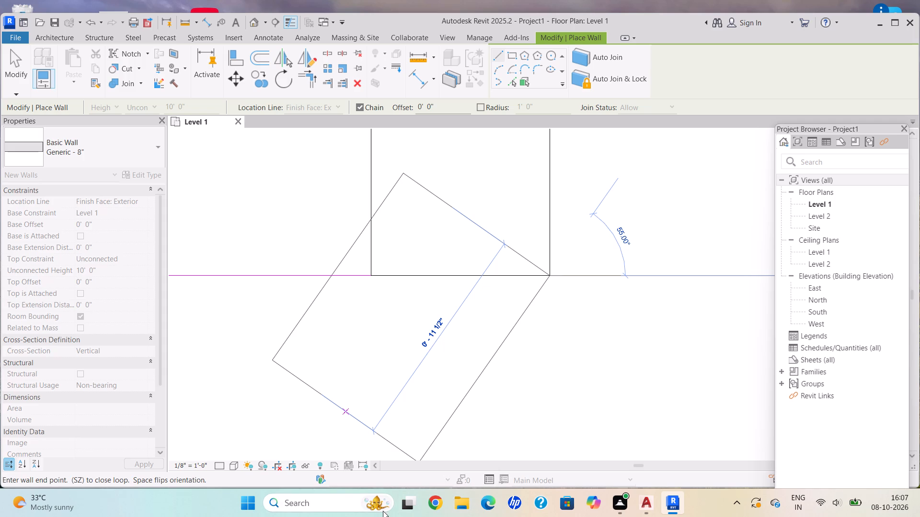
pyautogui.scroll(-2, 383, 511)
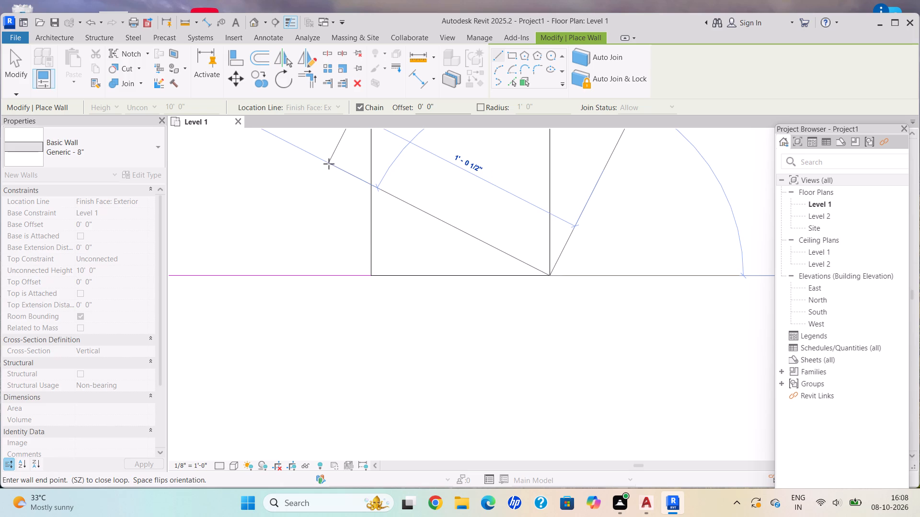
pyautogui.scroll(-10, 323, 239)
pyautogui.moveTo(335, 249); pyautogui.dragTo(420, 278, button='middle')
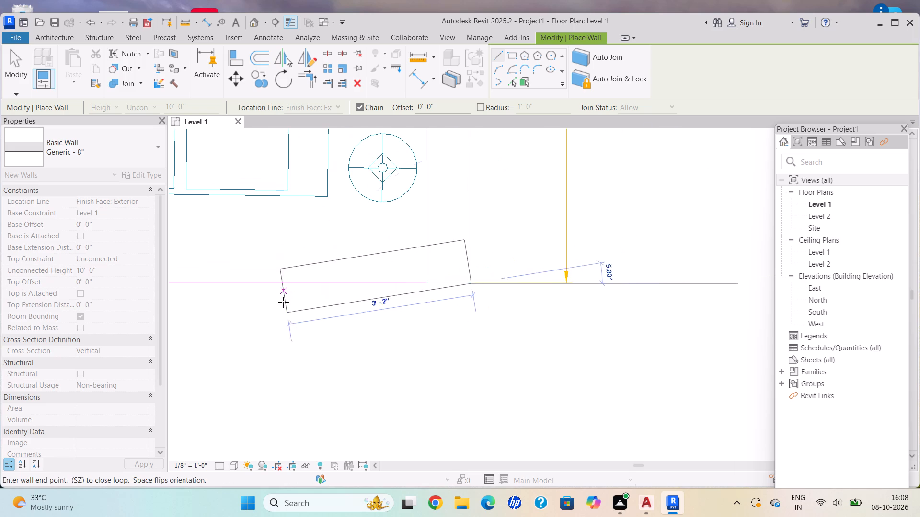
pyautogui.scroll(-2, 273, 289)
pyautogui.moveTo(273, 289); pyautogui.dragTo(491, 303, button='middle')
pyautogui.scroll(-2, 527, 303)
pyautogui.scroll(-4, 241, 290)
pyautogui.middleClick(241, 290)
pyautogui.moveTo(241, 291); pyautogui.dragTo(490, 313, button='middle')
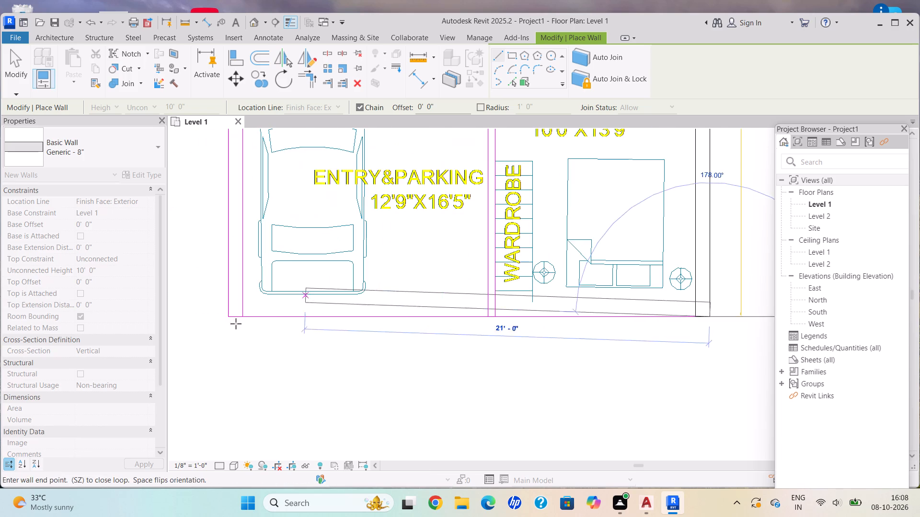
pyautogui.moveTo(231, 325); pyautogui.dragTo(239, 332, button='middle')
pyautogui.scroll(-1, 231, 326)
pyautogui.scroll(11, 238, 330)
pyautogui.scroll(-1, 232, 325)
pyautogui.scroll(5, 232, 325)
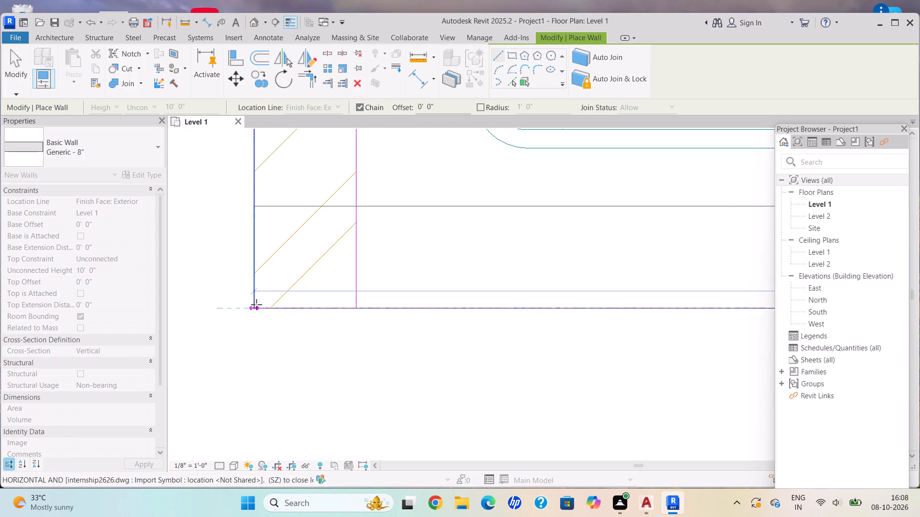
pyautogui.click(256, 306)
# Draw the exterior wall up the plan's left edge to the upper-left starting corner, closing the loop, and end the wall chain.
pyautogui.scroll(-3, 256, 214)
pyautogui.moveTo(245, 189); pyautogui.dragTo(253, 202, button='middle')
pyautogui.moveTo(336, 385); pyautogui.dragTo(340, 393, button='middle')
pyautogui.scroll(-3, 292, 202)
pyautogui.moveTo(266, 203); pyautogui.dragTo(327, 387, button='middle')
pyautogui.scroll(-2, 334, 234)
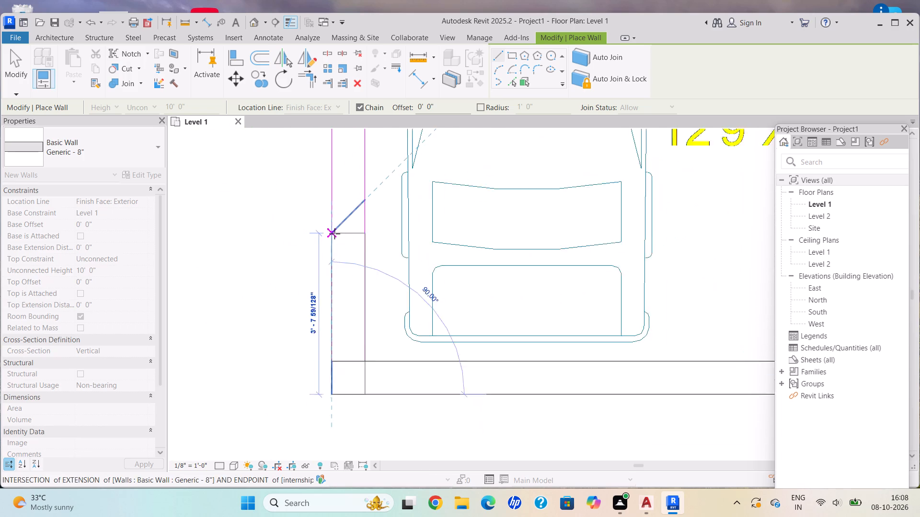
pyautogui.scroll(-2, 334, 234)
pyautogui.moveTo(334, 234); pyautogui.dragTo(408, 478, button='middle')
pyautogui.moveTo(403, 213); pyautogui.dragTo(445, 324, button='middle')
pyautogui.scroll(-2, 427, 215)
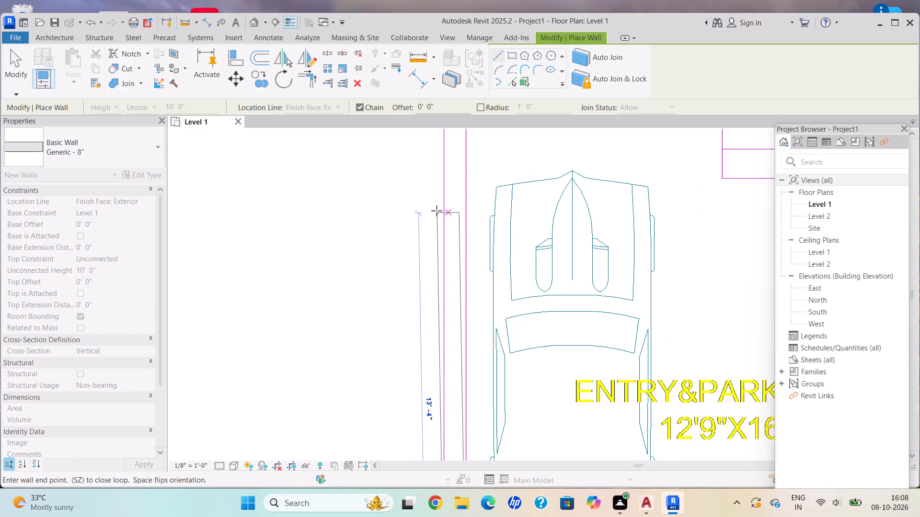
pyautogui.scroll(-1, 437, 211)
pyautogui.moveTo(447, 212); pyautogui.dragTo(510, 403, button='middle')
pyautogui.moveTo(498, 245); pyautogui.dragTo(502, 264, button='middle')
pyautogui.moveTo(506, 361); pyautogui.dragTo(506, 396, button='middle')
pyautogui.scroll(-2, 510, 214)
pyautogui.moveTo(509, 210); pyautogui.dragTo(563, 399, button='middle')
pyautogui.scroll(-1, 563, 402)
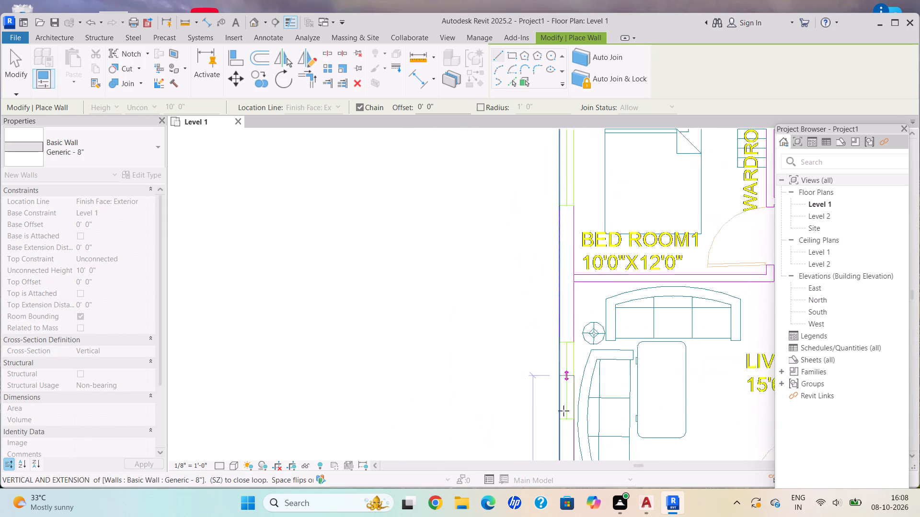
pyautogui.moveTo(540, 238); pyautogui.dragTo(553, 464, button='middle')
pyautogui.scroll(6, 598, 377)
pyautogui.scroll(4, 552, 394)
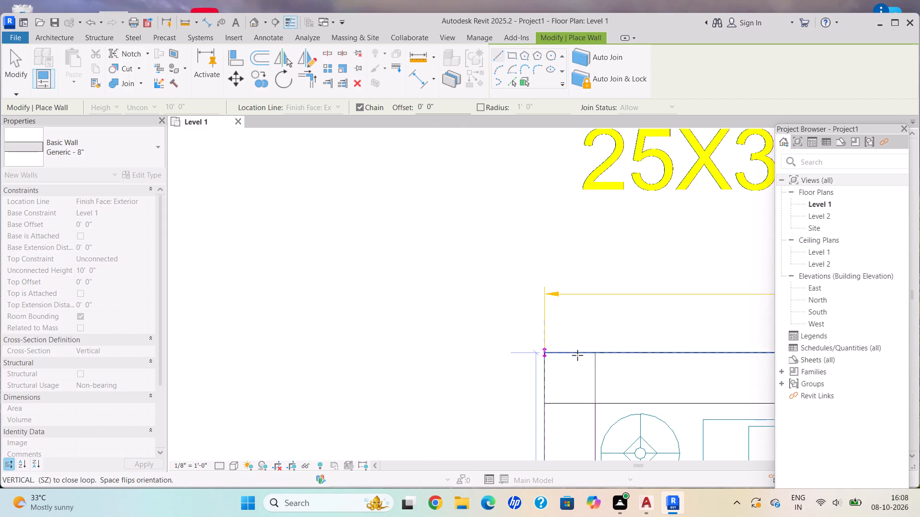
pyautogui.scroll(3, 577, 355)
pyautogui.click(525, 350)
pyautogui.scroll(-1, 525, 352)
pyautogui.moveTo(525, 352); pyautogui.dragTo(302, 282, button='middle')
pyautogui.scroll(-1, 524, 352)
pyautogui.press('Escape')
# Examine the interior partition walls in the plan around Bed Room1, the upper toilet, kitchen and living hall.
pyautogui.scroll(-4, 408, 301)
pyautogui.moveTo(406, 301); pyautogui.dragTo(102, 223, button='middle')
pyautogui.scroll(-5, 285, 311)
pyautogui.moveTo(290, 302); pyautogui.dragTo(294, 282, button='middle')
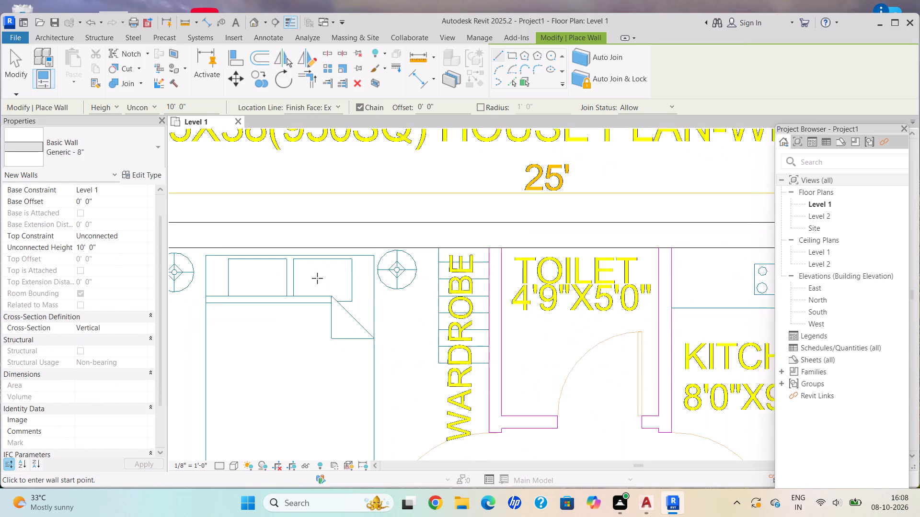
pyautogui.scroll(-3, 317, 278)
pyautogui.scroll(1, 330, 291)
pyautogui.scroll(-7, 371, 303)
pyautogui.moveTo(448, 359); pyautogui.dragTo(447, 208, button='middle')
pyautogui.scroll(8, 425, 193)
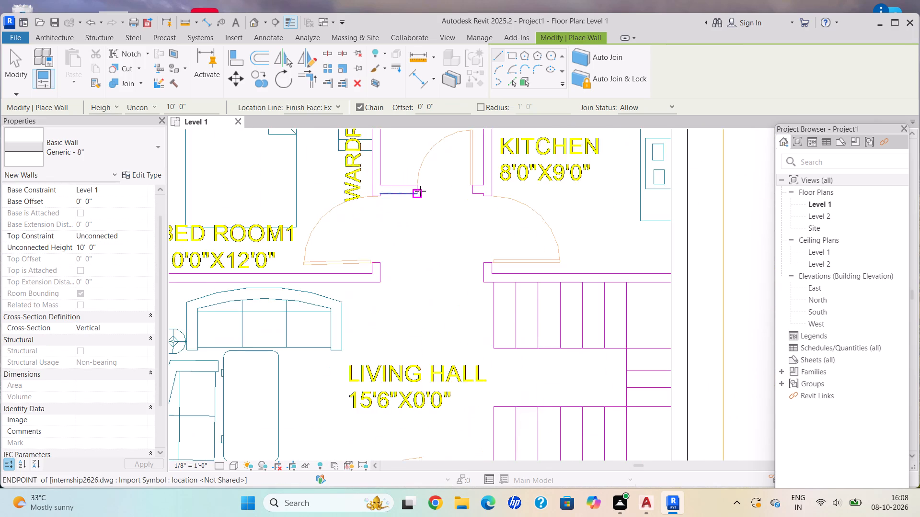
pyautogui.scroll(1, 420, 191)
pyautogui.moveTo(420, 191); pyautogui.dragTo(455, 277, button='middle')
pyautogui.moveTo(463, 309); pyautogui.dragTo(470, 338, button='middle')
pyautogui.moveTo(477, 367); pyautogui.dragTo(487, 410, button='middle')
pyautogui.scroll(-3, 466, 328)
pyautogui.moveTo(469, 328); pyautogui.dragTo(476, 336, button='middle')
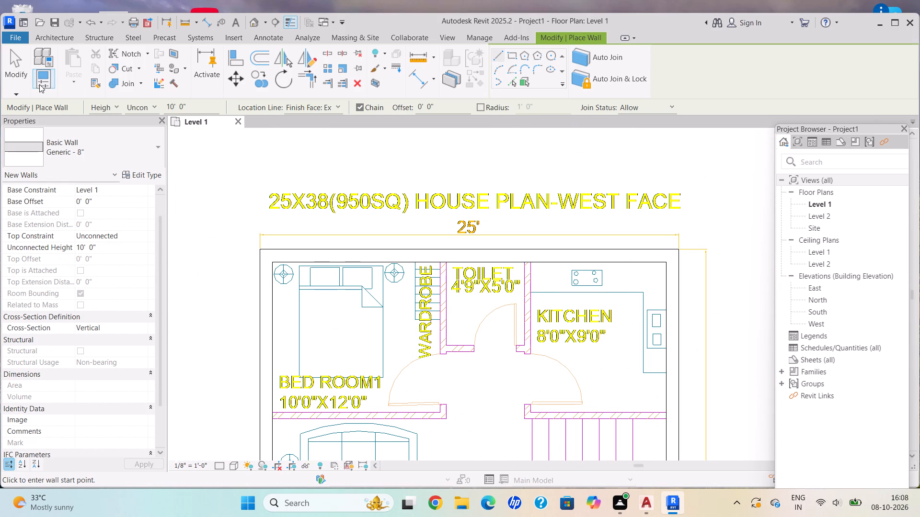
# Start a new architectural wall of type Generic - 5" and set the type's structure layer thickness to 4.5".
pyautogui.press('Escape')
pyautogui.click(43, 80)
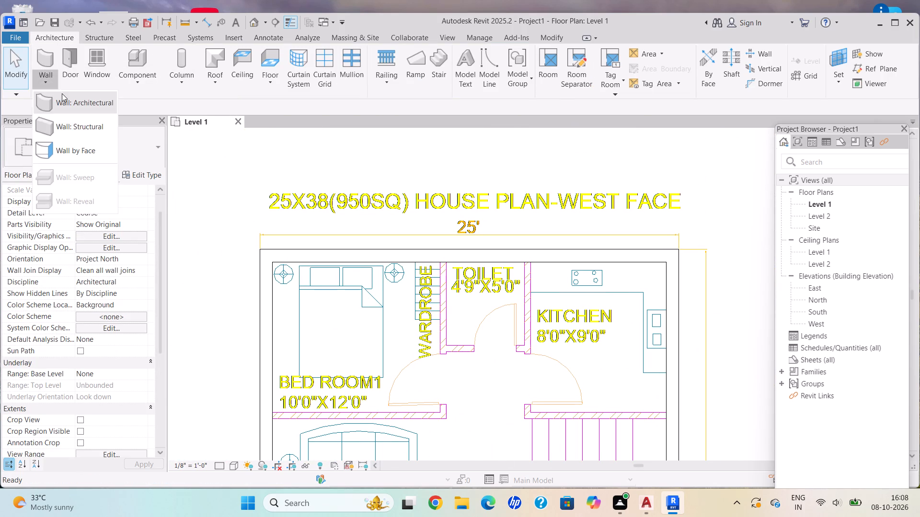
pyautogui.click(63, 94)
pyautogui.click(80, 146)
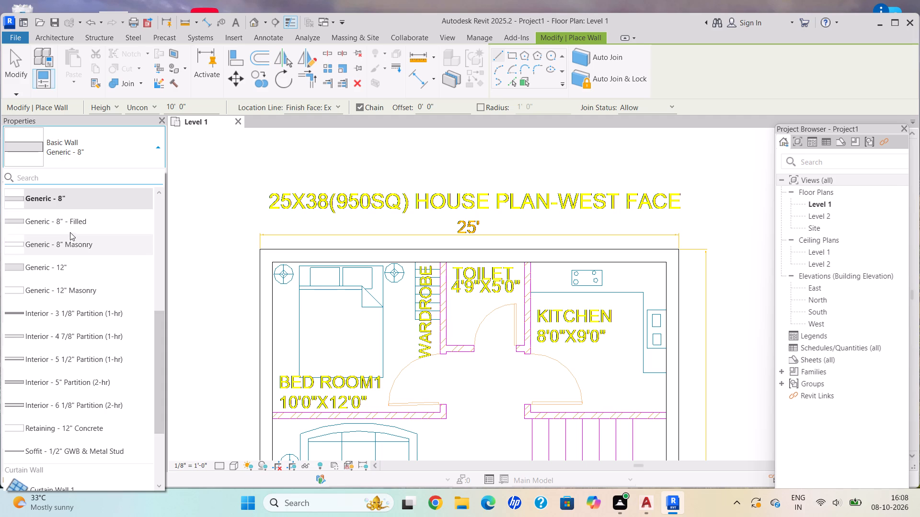
pyautogui.scroll(-5, 66, 279)
pyautogui.scroll(5, 67, 278)
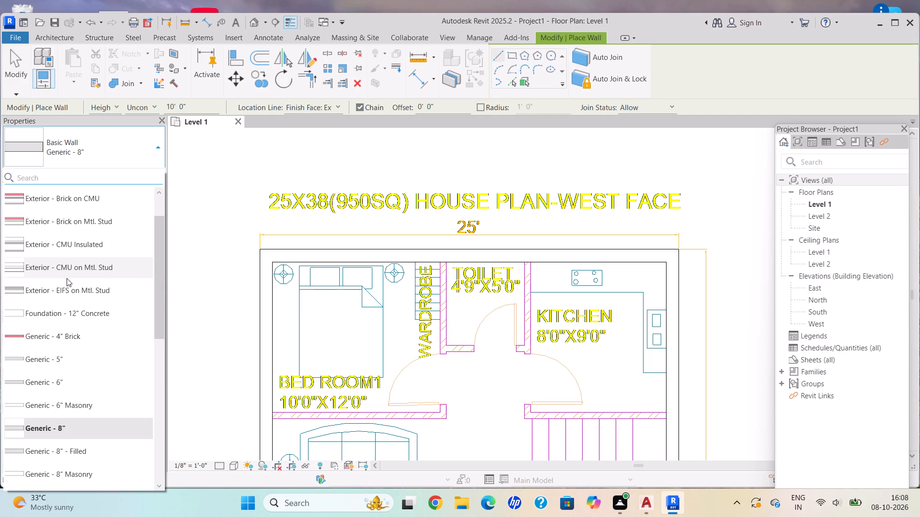
pyautogui.click(65, 364)
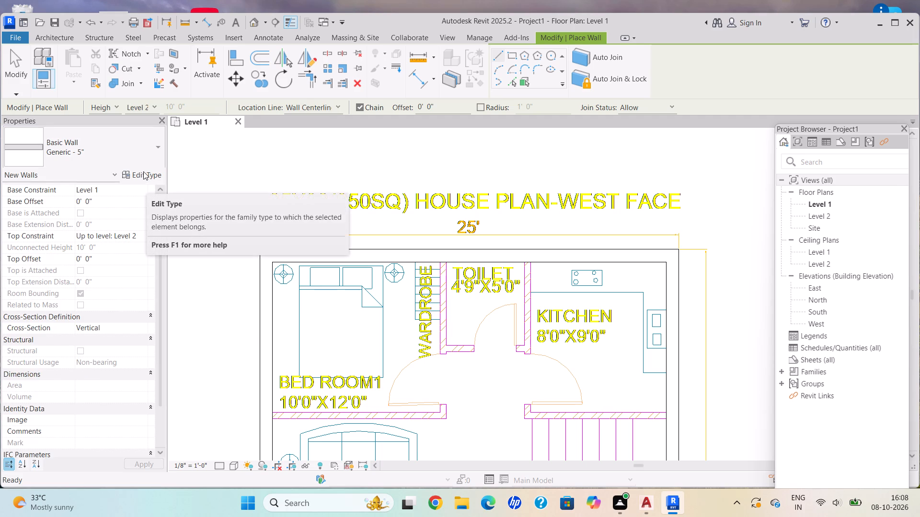
pyautogui.click(143, 171)
pyautogui.click(668, 178)
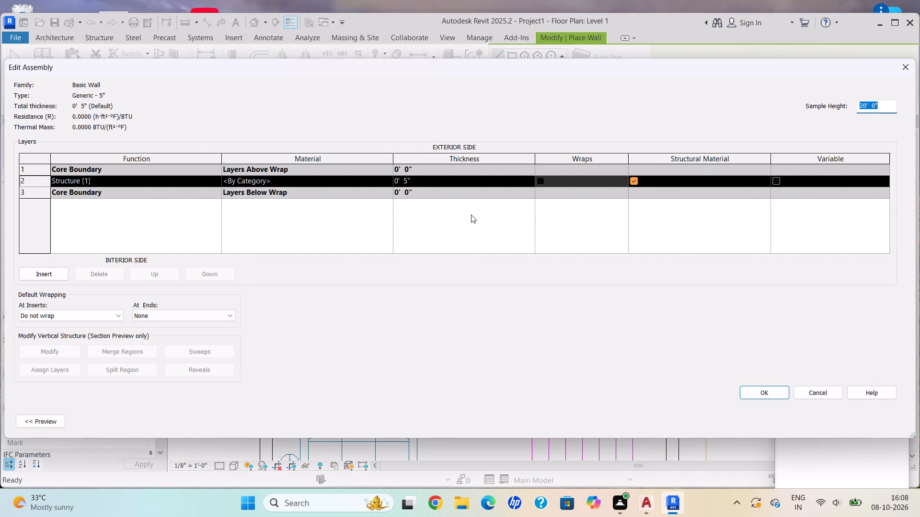
pyautogui.click(448, 183)
pyautogui.press('BackSpace')
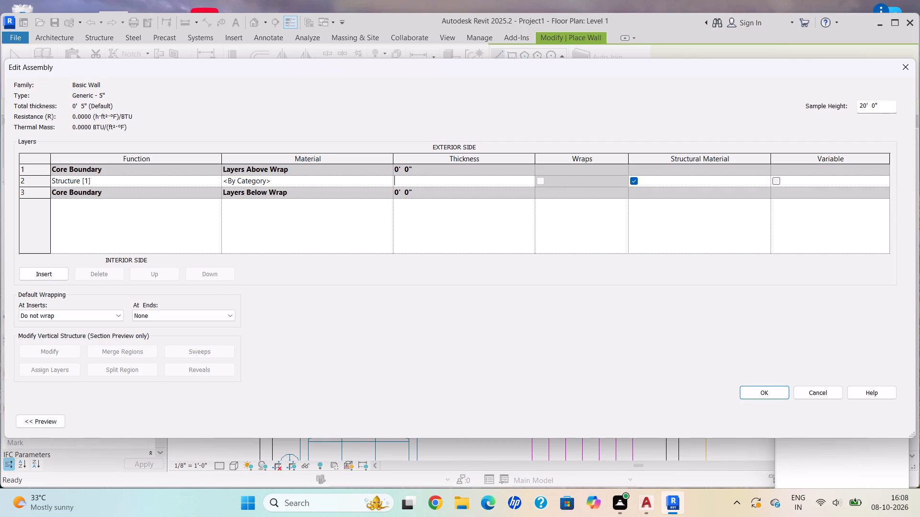
pyautogui.write('4.5"')
pyautogui.press('Return')
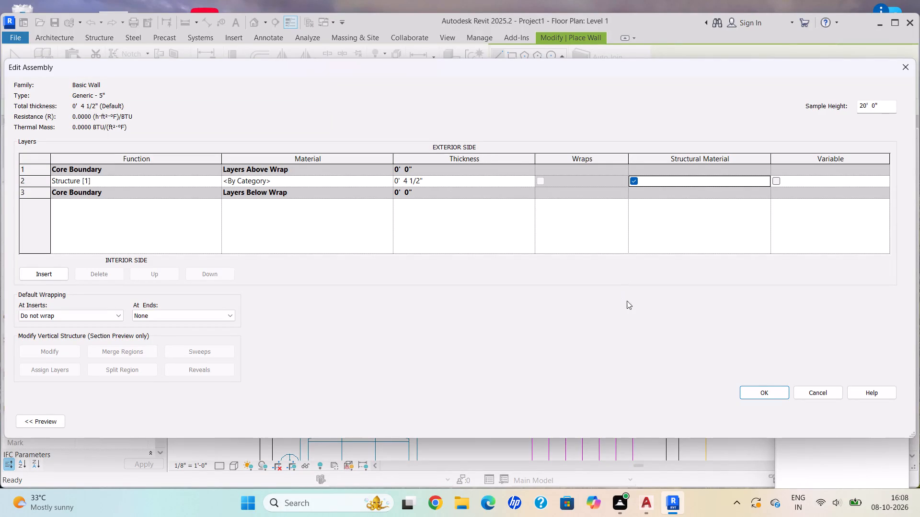
pyautogui.click(761, 389)
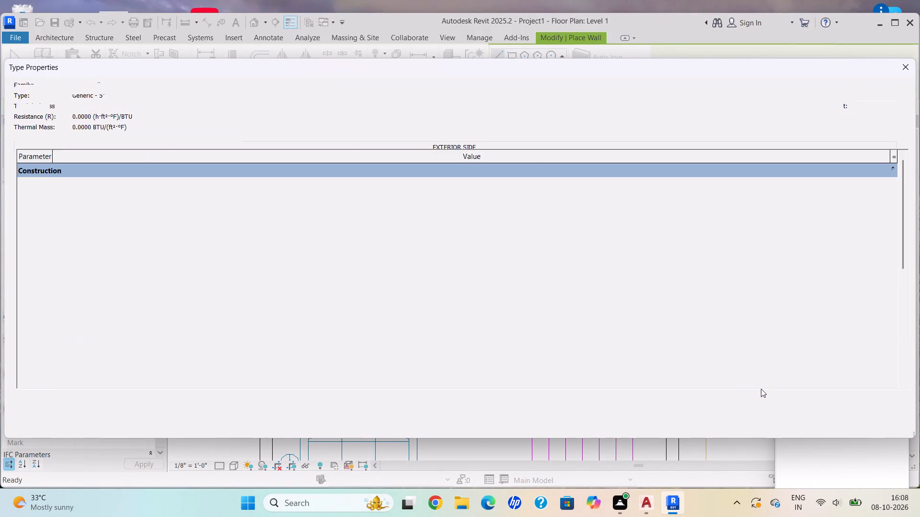
pyautogui.click(893, 420)
pyautogui.click(783, 417)
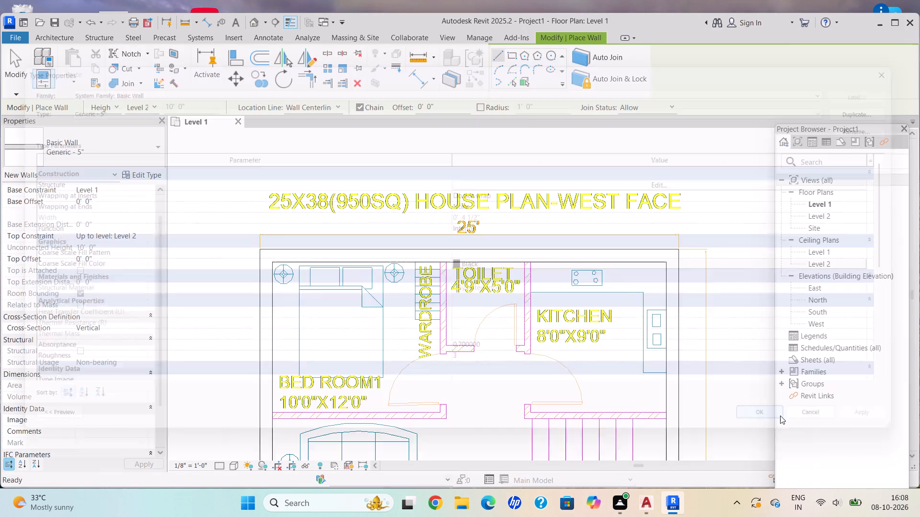
# Set the location line of the new Generic - 5" walls to Finish Face: Exterior.
pyautogui.scroll(1, 90, 272)
pyautogui.scroll(2, 99, 233)
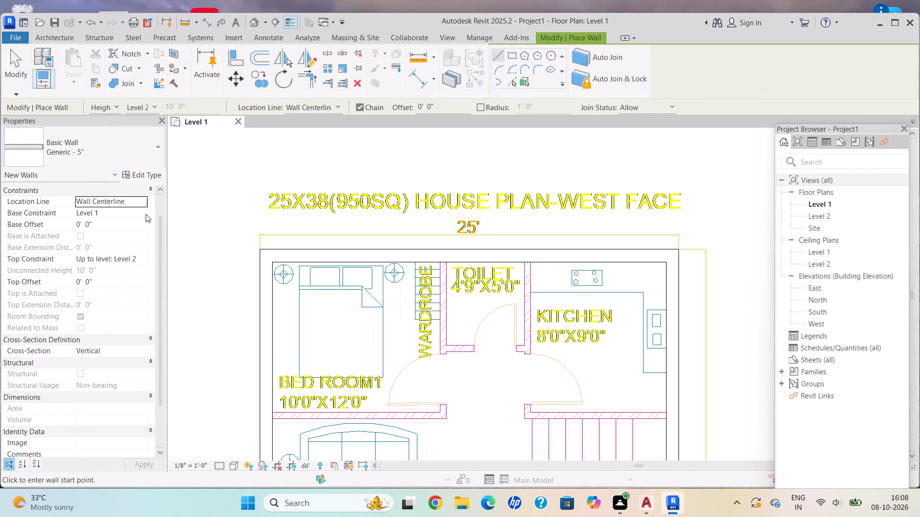
pyautogui.click(146, 200)
pyautogui.click(136, 231)
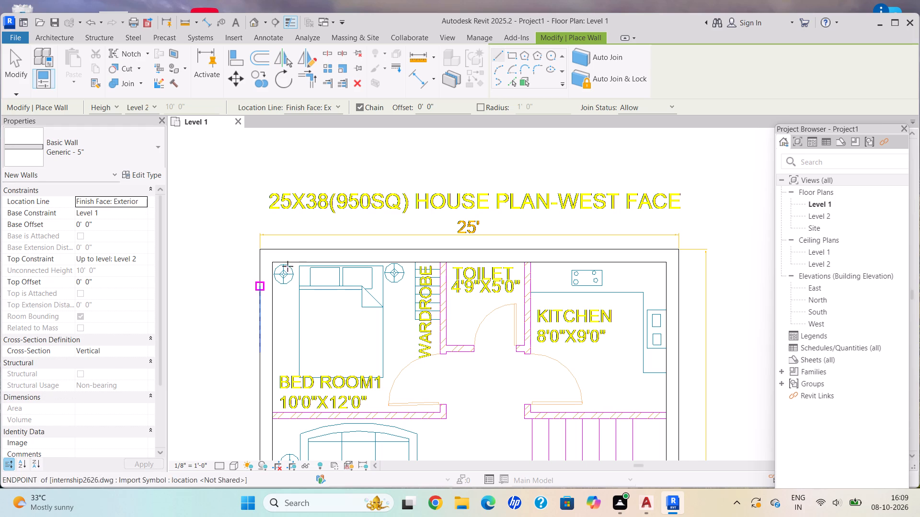
# Draw the Generic - 5" partition between the wardrobe and upper toilet, from the top exterior wall's inner face down to its end in the plan.
pyautogui.scroll(5, 261, 257)
pyautogui.scroll(-5, 435, 307)
pyautogui.moveTo(437, 308); pyautogui.dragTo(285, 244, button='middle')
pyautogui.scroll(6, 369, 223)
pyautogui.scroll(-1, 374, 223)
pyautogui.scroll(1, 374, 223)
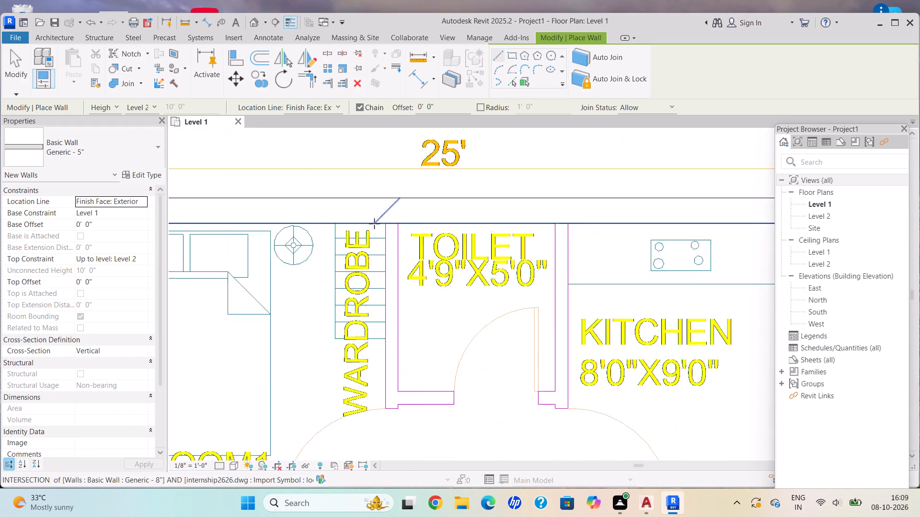
pyautogui.scroll(4, 374, 224)
pyautogui.scroll(-1, 394, 225)
pyautogui.scroll(1, 394, 225)
pyautogui.click(408, 223)
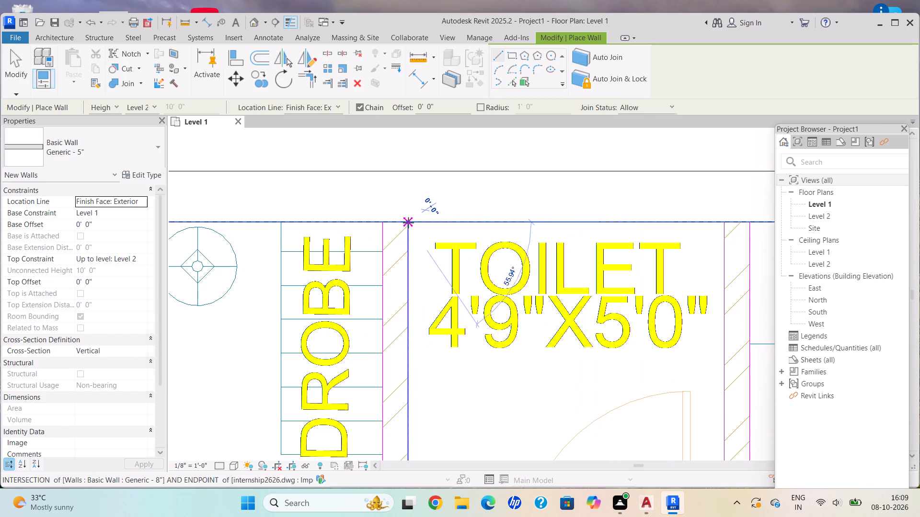
pyautogui.scroll(-6, 413, 389)
pyautogui.moveTo(413, 392); pyautogui.dragTo(398, 265, button='middle')
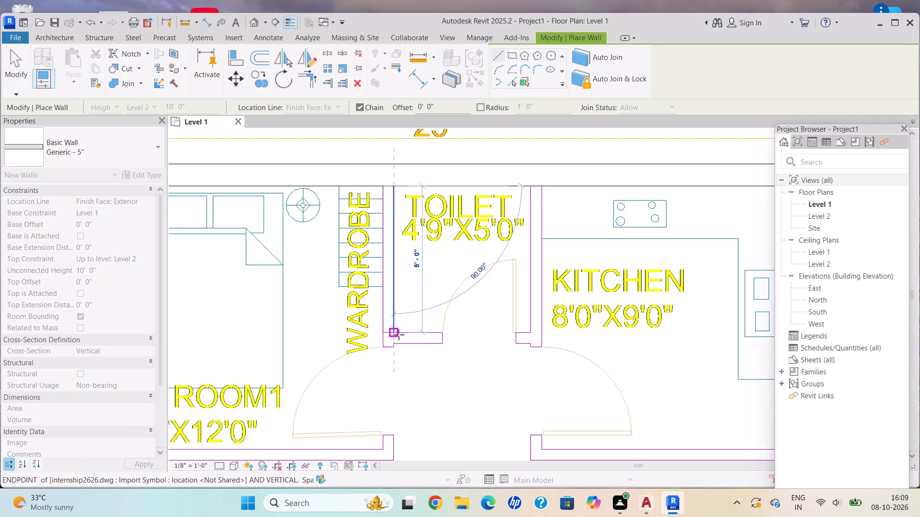
pyautogui.scroll(10, 399, 335)
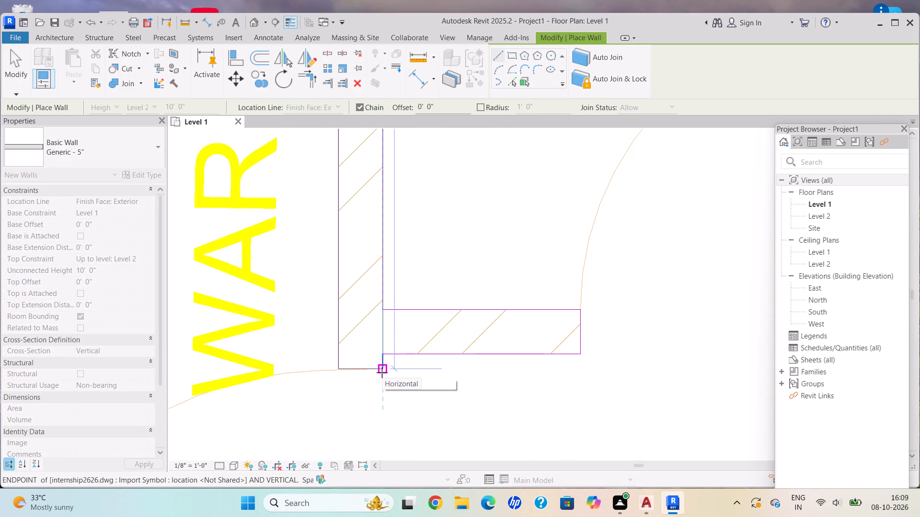
pyautogui.click(380, 370)
pyautogui.press('Escape')
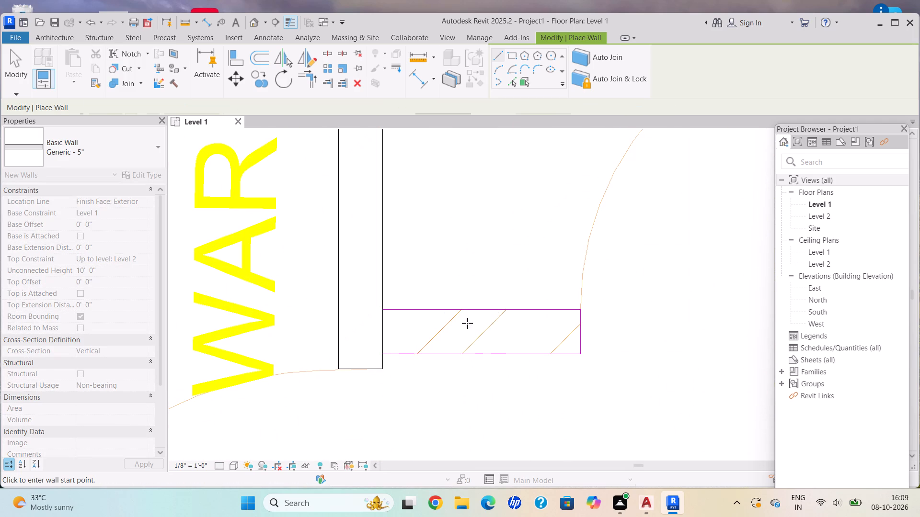
# Draw the Generic - 5" partition between the upper toilet and kitchen, from the top exterior wall's inner face down to its end beside the kitchen door.
pyautogui.scroll(-11, 467, 323)
pyautogui.scroll(6, 577, 189)
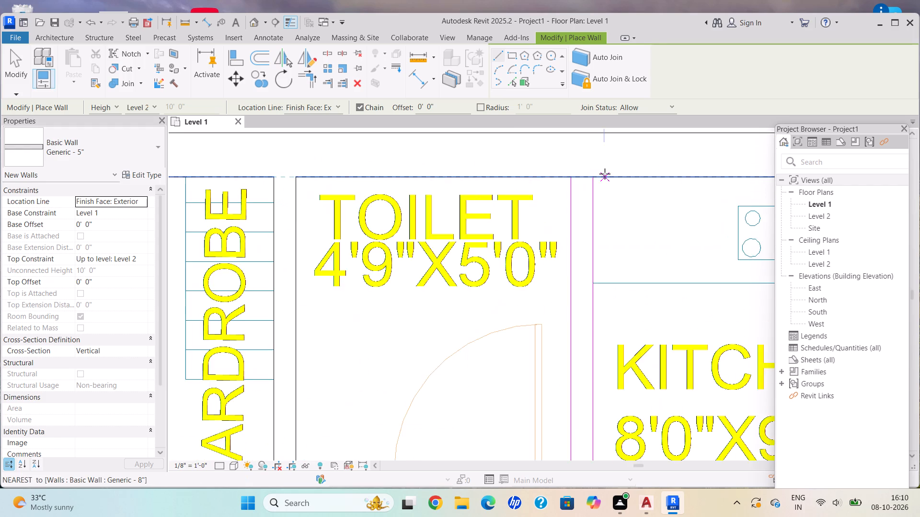
pyautogui.scroll(3, 605, 174)
pyautogui.click(587, 180)
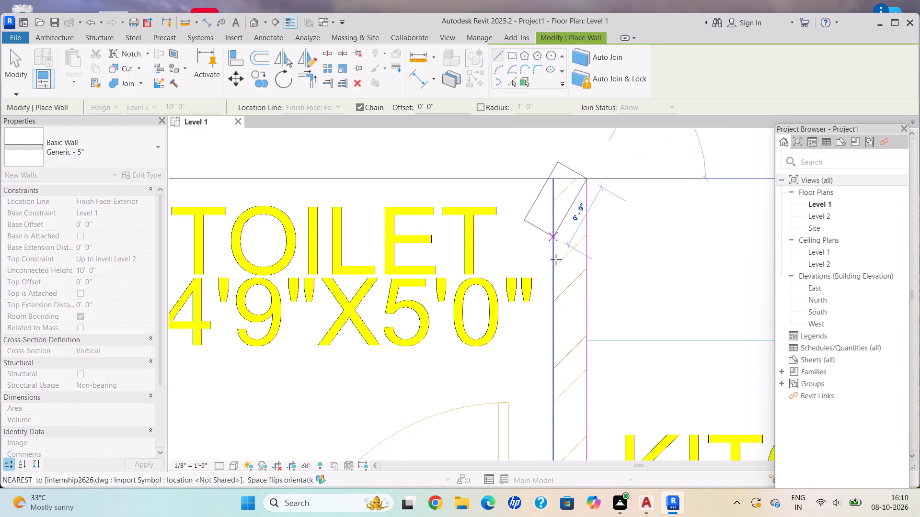
pyautogui.scroll(-5, 586, 344)
pyautogui.moveTo(586, 344); pyautogui.dragTo(568, 214, button='middle')
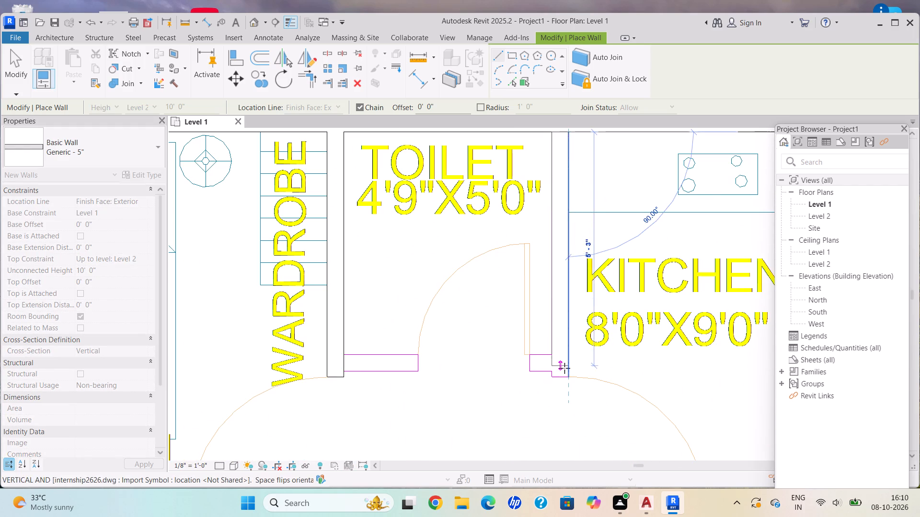
pyautogui.scroll(11, 565, 370)
pyautogui.click(570, 384)
pyautogui.press('Escape')
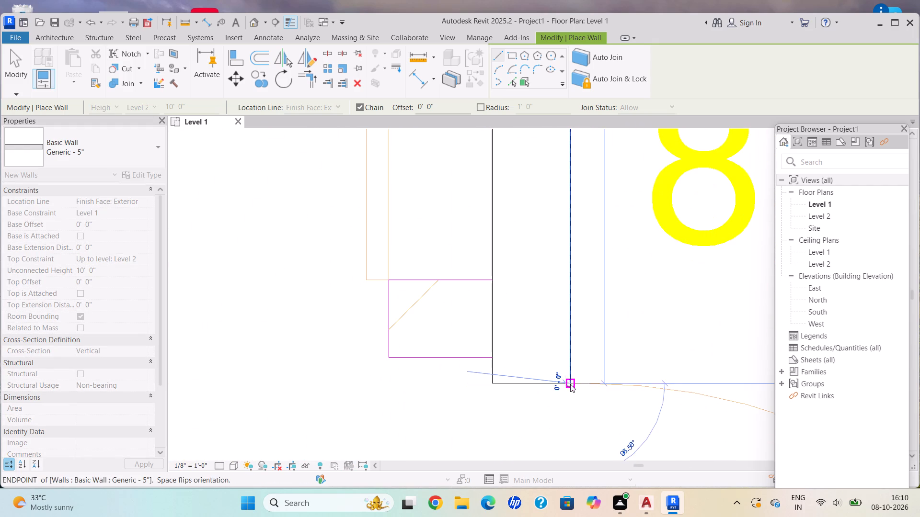
# Draw the horizontal partition below Bed Room1 and the kitchen, spanning from the left exterior wall's inner face to the right one, and end the chain.
pyautogui.scroll(-11, 570, 384)
pyautogui.moveTo(570, 384); pyautogui.dragTo(538, 312, button='middle')
pyautogui.scroll(-10, 501, 260)
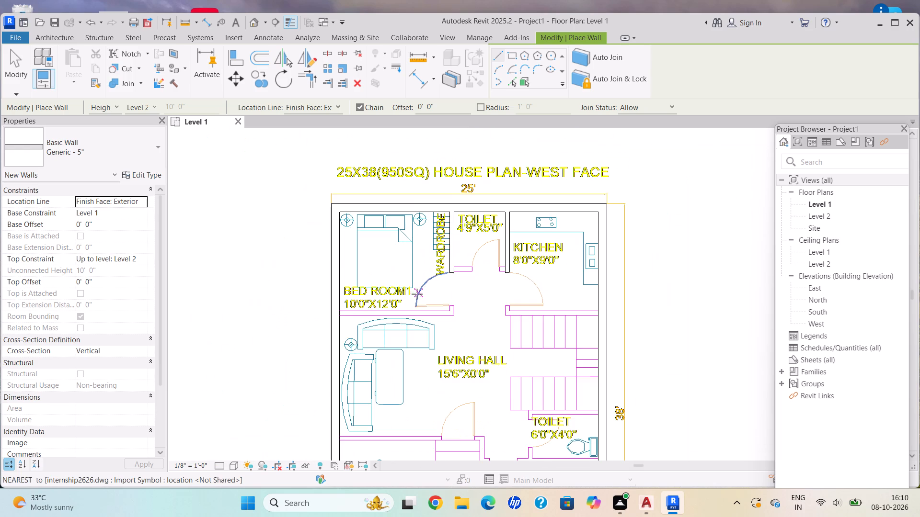
pyautogui.moveTo(410, 303); pyautogui.dragTo(422, 321, button='middle')
pyautogui.scroll(8, 349, 338)
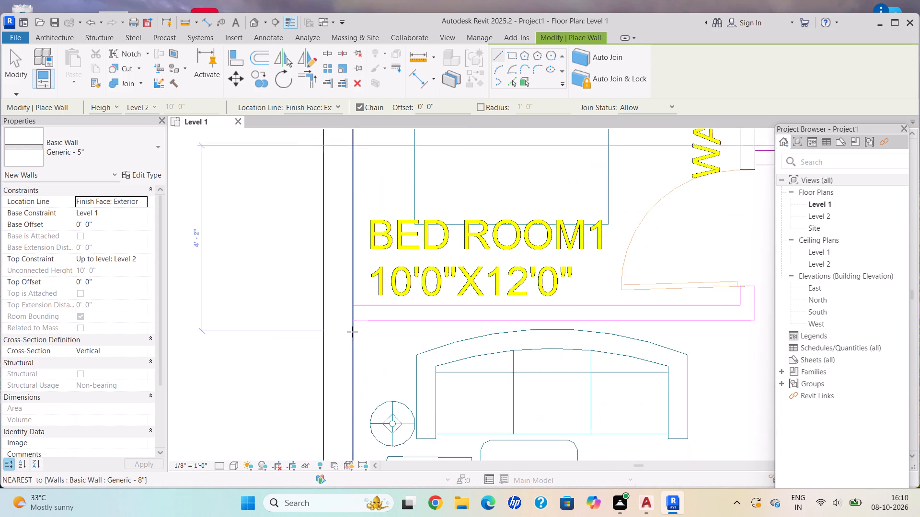
pyautogui.scroll(10, 352, 332)
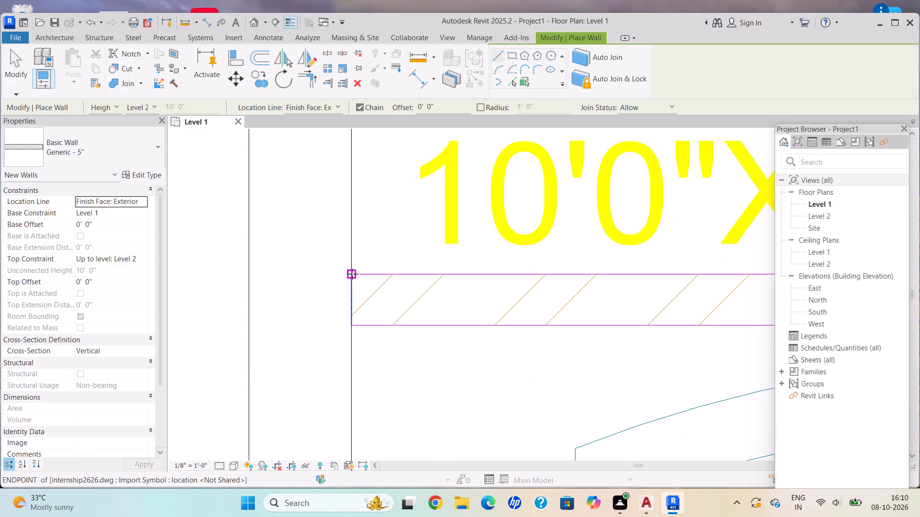
pyautogui.click(352, 274)
pyautogui.moveTo(622, 276); pyautogui.dragTo(288, 308, button='middle')
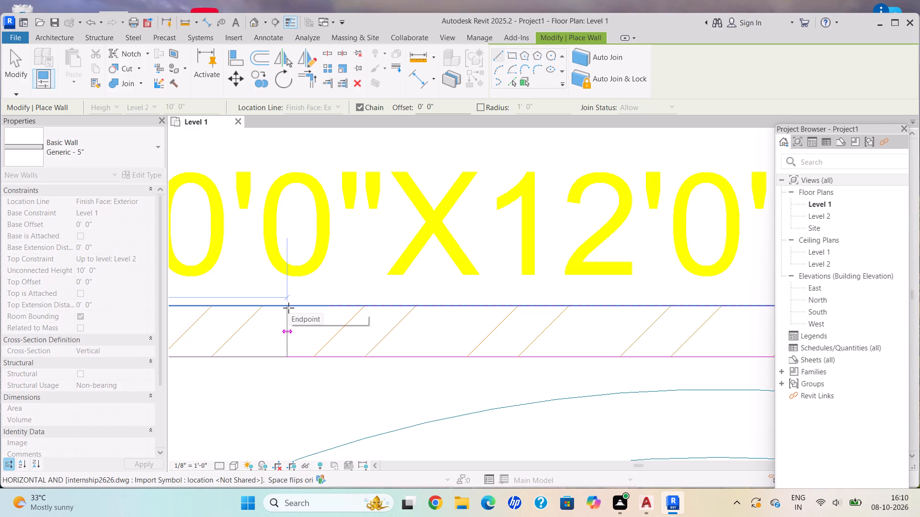
pyautogui.scroll(-4, 426, 306)
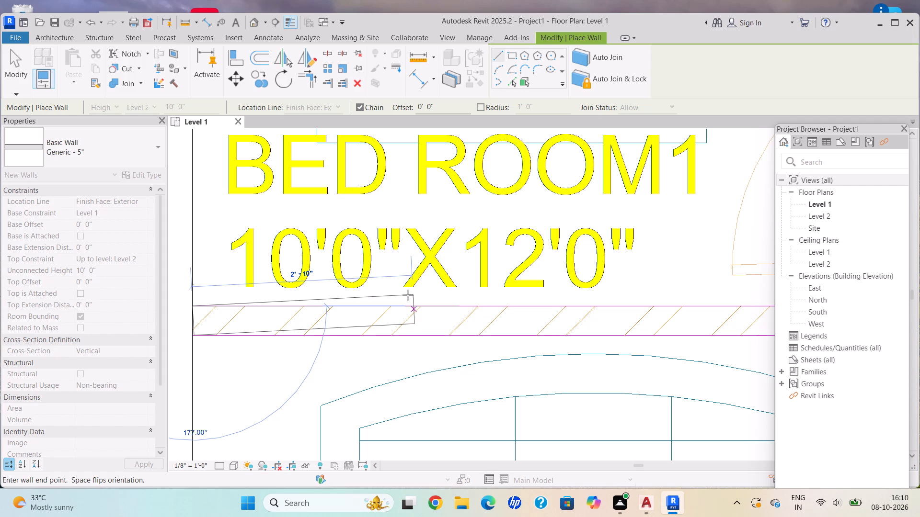
pyautogui.scroll(-3, 395, 291)
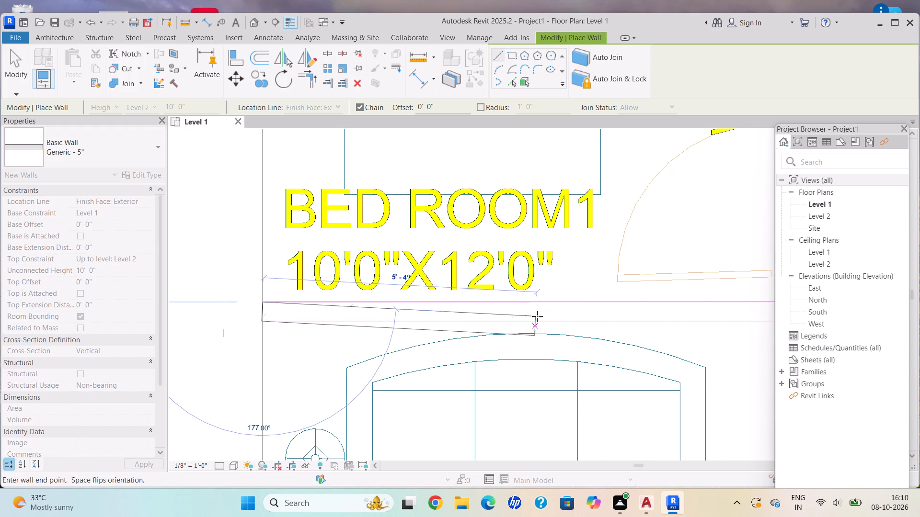
pyautogui.scroll(-4, 542, 306)
pyautogui.moveTo(542, 305); pyautogui.dragTo(237, 302, button='middle')
pyautogui.scroll(-1, 237, 302)
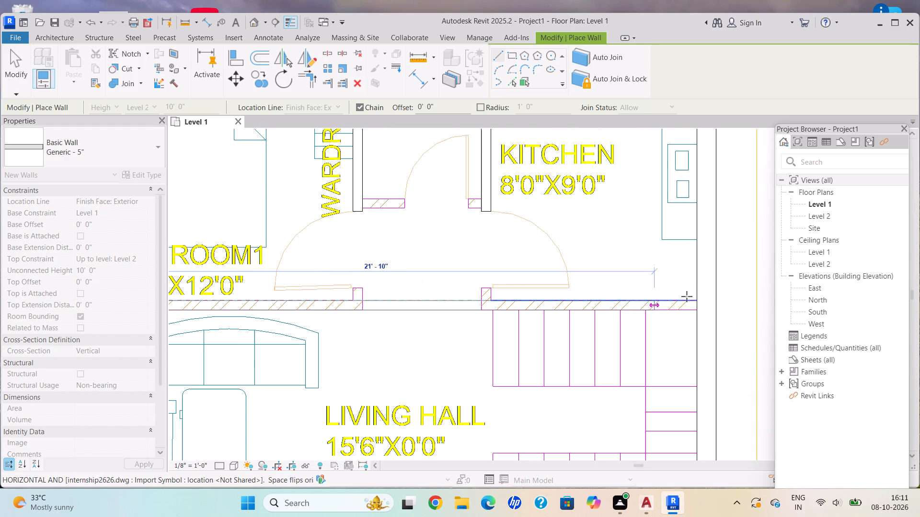
pyautogui.scroll(3, 694, 296)
pyautogui.scroll(-1, 695, 296)
pyautogui.scroll(3, 695, 296)
pyautogui.click(701, 307)
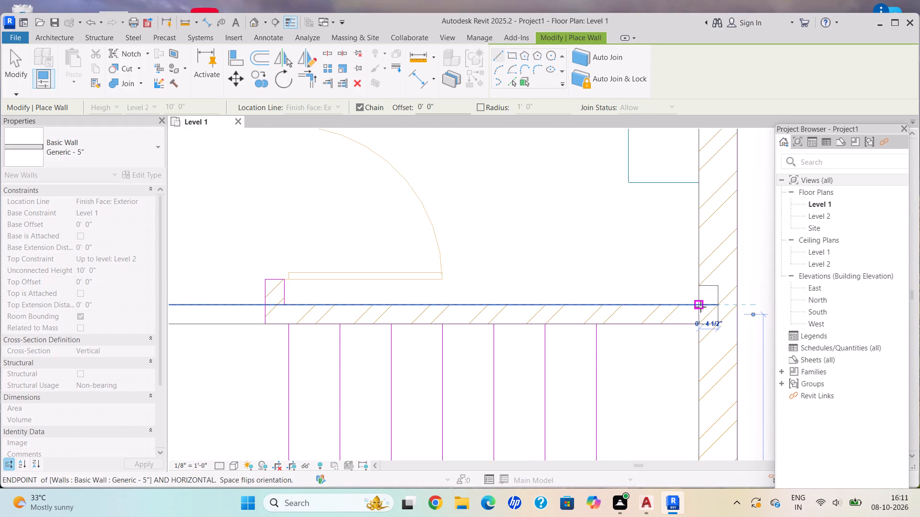
pyautogui.scroll(-6, 583, 304)
pyautogui.press('Escape')
# Draw the living hall's lower partition from the left exterior wall's inner face, past the entrance door, to the plan's partition corner.
pyautogui.scroll(-9, 433, 302)
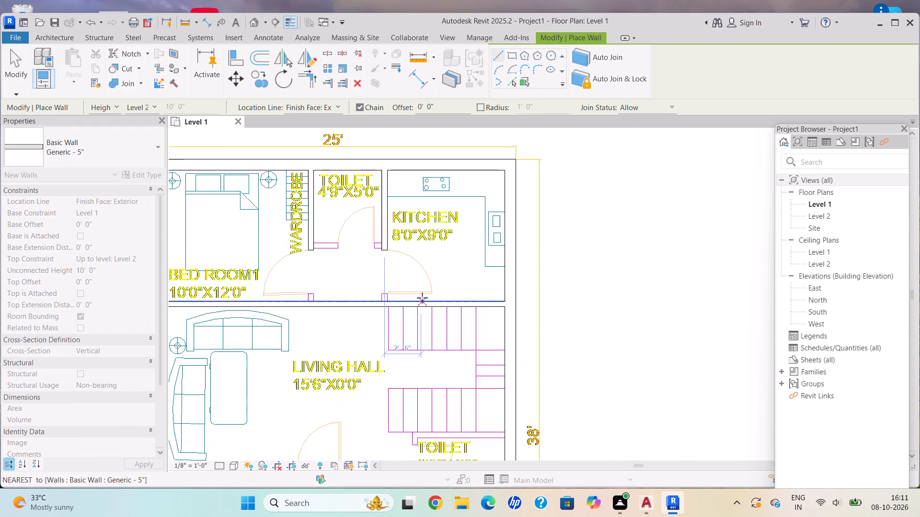
pyautogui.scroll(-2, 422, 298)
pyautogui.moveTo(420, 296); pyautogui.dragTo(473, 246, button='middle')
pyautogui.moveTo(481, 240); pyautogui.dragTo(486, 237, button='middle')
pyautogui.moveTo(345, 358); pyautogui.dragTo(364, 296, button='middle')
pyautogui.scroll(8, 313, 327)
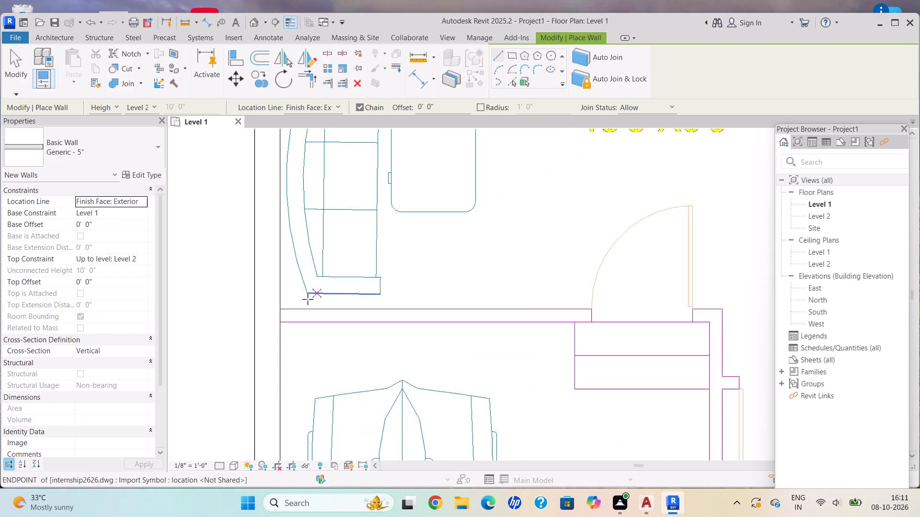
pyautogui.scroll(15, 308, 299)
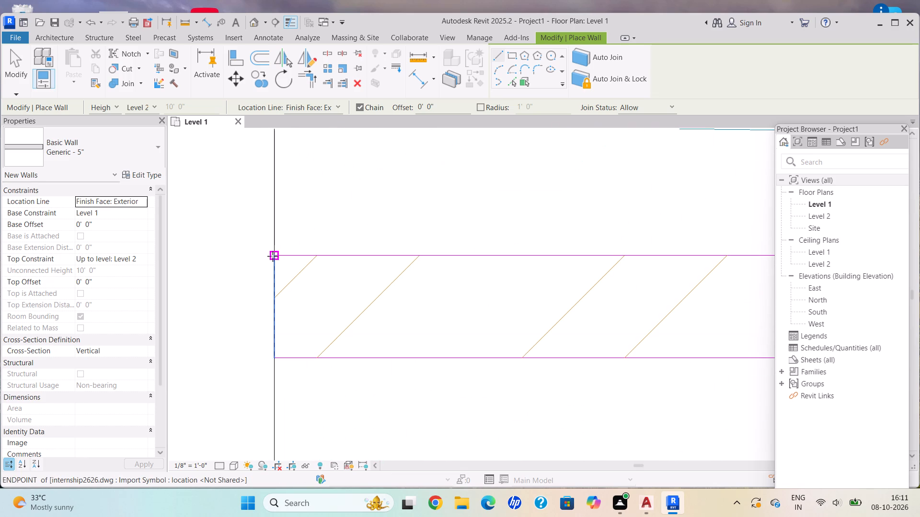
pyautogui.click(273, 255)
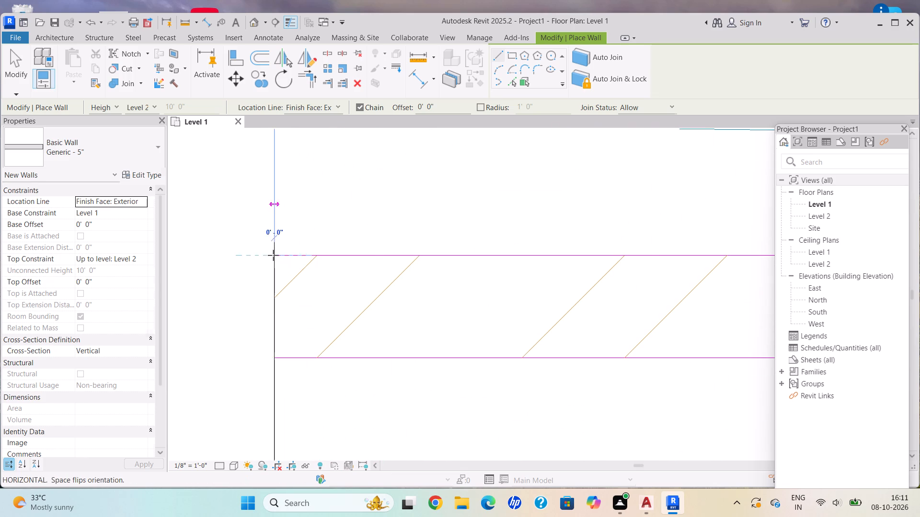
pyautogui.scroll(-6, 641, 249)
pyautogui.moveTo(641, 249); pyautogui.dragTo(217, 281, button='middle')
pyautogui.scroll(-3, 504, 282)
pyautogui.moveTo(504, 282); pyautogui.dragTo(230, 285, button='middle')
pyautogui.scroll(-1, 230, 285)
pyautogui.scroll(-4, 763, 301)
pyautogui.moveTo(763, 300); pyautogui.dragTo(426, 296, button='middle')
pyautogui.scroll(4, 462, 294)
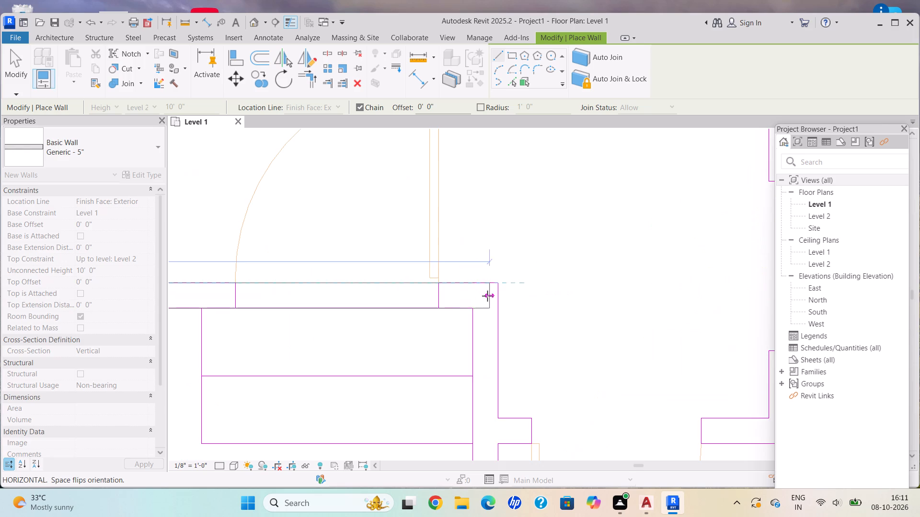
pyautogui.scroll(4, 487, 296)
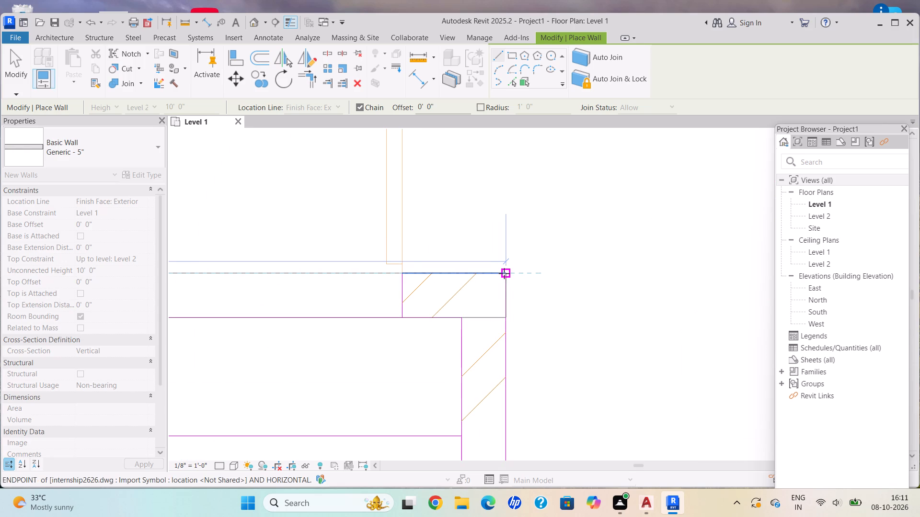
pyautogui.click(504, 273)
# Continue the wall down from that corner, between the 12'9"X16'5" space and Bed Room2's wardrobe, to the bottom exterior wall, and end the chain.
pyautogui.scroll(-6, 524, 436)
pyautogui.moveTo(524, 434); pyautogui.dragTo(494, 310, button='middle')
pyautogui.moveTo(489, 283); pyautogui.dragTo(487, 259, button='middle')
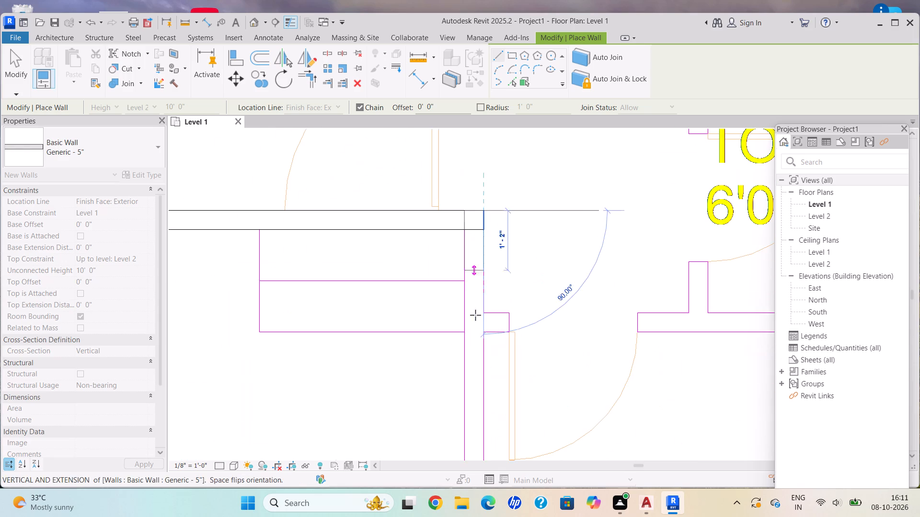
pyautogui.moveTo(476, 349); pyautogui.dragTo(494, 169, button='middle')
pyautogui.scroll(-3, 523, 320)
pyautogui.moveTo(523, 335); pyautogui.dragTo(470, 127, button='middle')
pyautogui.scroll(-1, 440, 330)
pyautogui.moveTo(440, 335); pyautogui.dragTo(469, 179, button='middle')
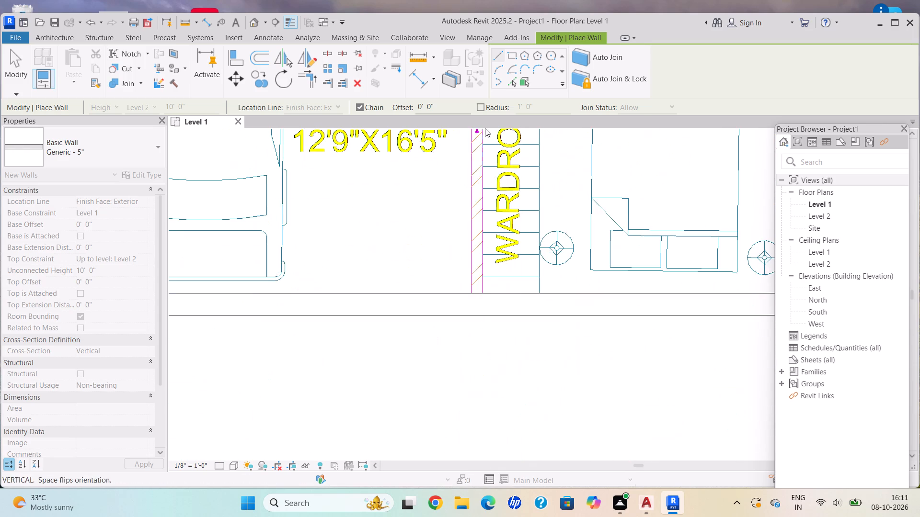
pyautogui.scroll(15, 503, 250)
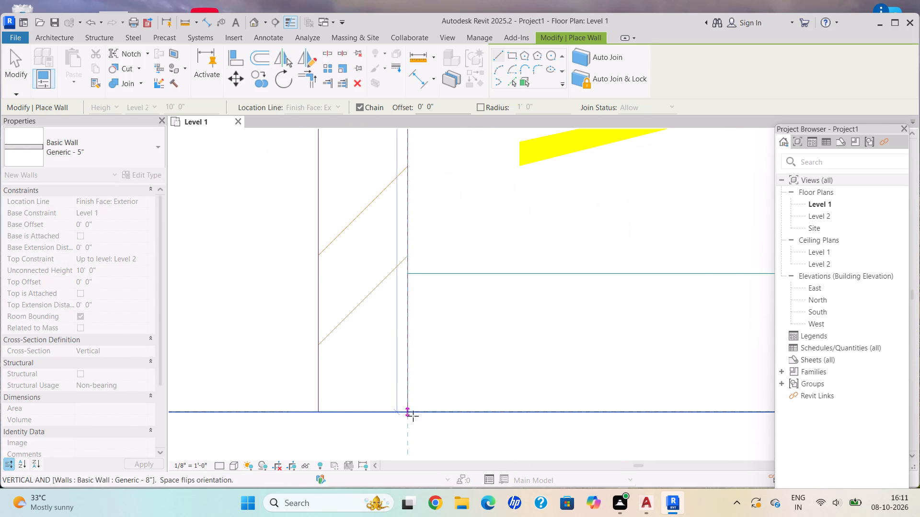
pyautogui.click(407, 415)
pyautogui.press('Escape')
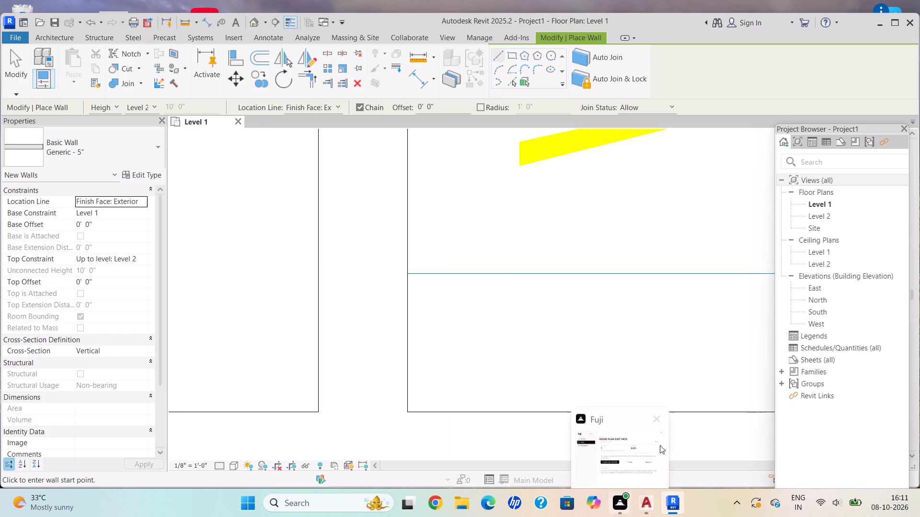
# Draw the partition between the lower toilet and Bed Room2, about 10'-4 1/2" long, from the right exterior wall's inner face to the vertical partition.
pyautogui.scroll(-11, 419, 203)
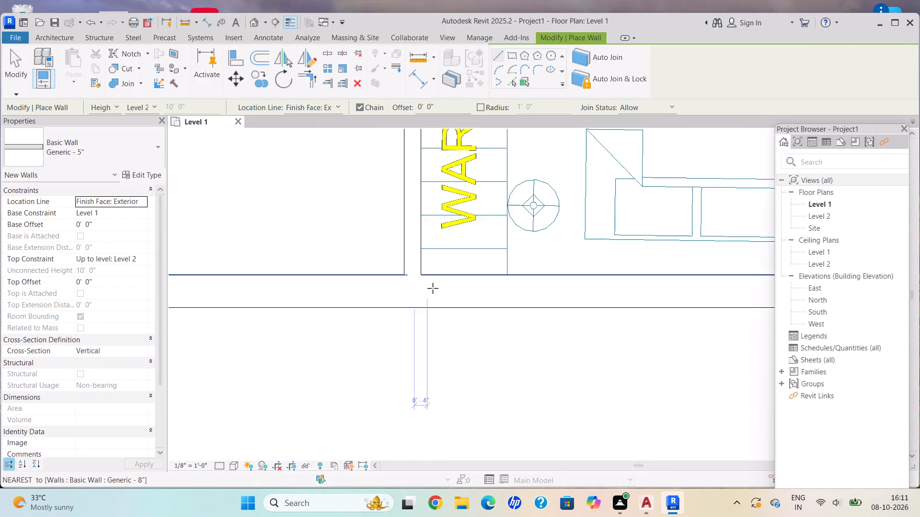
pyautogui.scroll(-8, 433, 288)
pyautogui.moveTo(437, 258); pyautogui.dragTo(539, 471, button='middle')
pyautogui.scroll(-2, 487, 296)
pyautogui.moveTo(486, 293); pyautogui.dragTo(488, 439, button='middle')
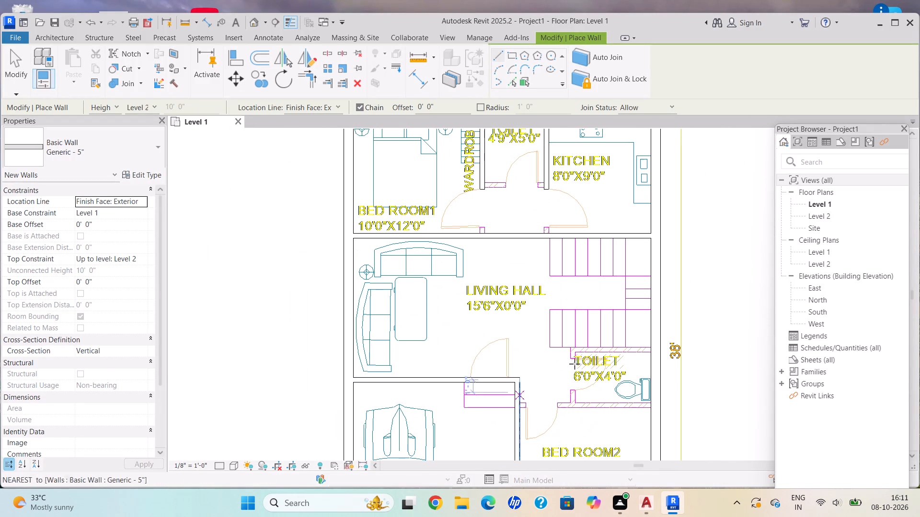
pyautogui.scroll(5, 625, 427)
pyautogui.scroll(14, 734, 393)
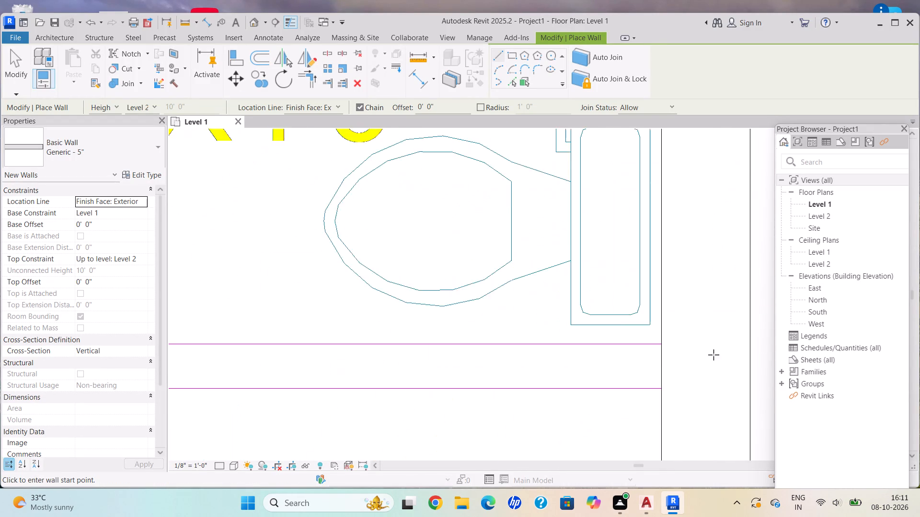
pyautogui.scroll(5, 660, 403)
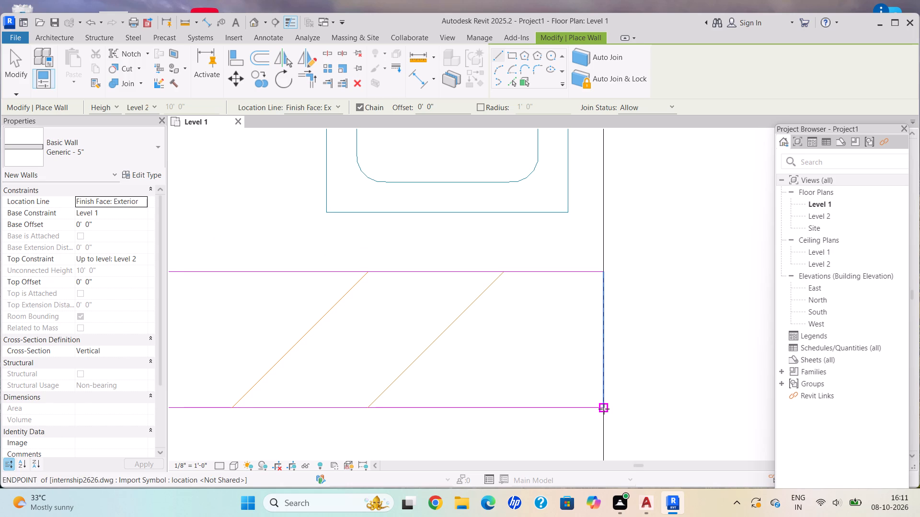
pyautogui.click(604, 409)
pyautogui.scroll(-4, 297, 350)
pyautogui.moveTo(297, 350); pyautogui.dragTo(660, 254, button='middle')
pyautogui.scroll(-1, 654, 255)
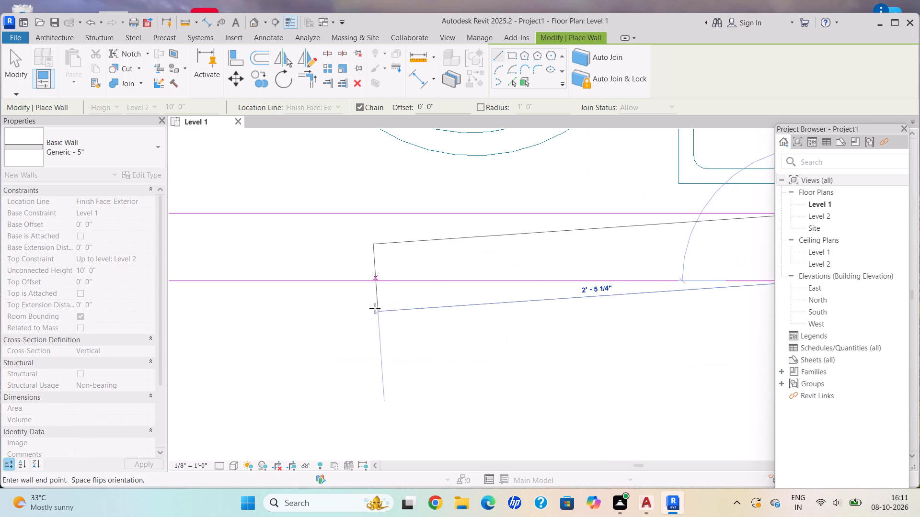
pyautogui.scroll(-2, 363, 289)
pyautogui.moveTo(363, 289); pyautogui.dragTo(404, 341, button='middle')
pyautogui.moveTo(430, 360); pyautogui.dragTo(503, 380, button='middle')
pyautogui.scroll(-4, 258, 360)
pyautogui.moveTo(258, 360); pyautogui.dragTo(463, 408, button='middle')
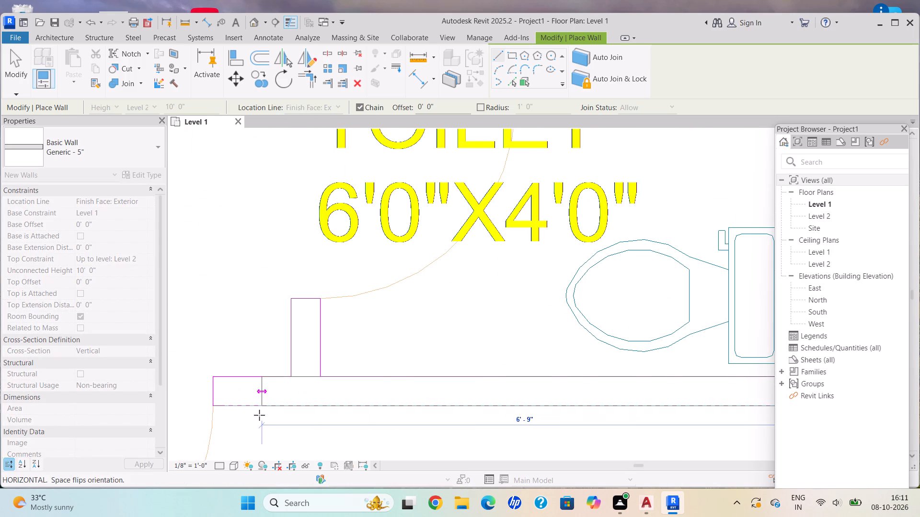
pyautogui.middleClick(253, 415)
pyautogui.moveTo(266, 419); pyautogui.dragTo(311, 410, button='middle')
pyautogui.middleClick(425, 380)
pyautogui.scroll(-3, 247, 376)
pyautogui.moveTo(239, 380); pyautogui.dragTo(414, 375, button='middle')
pyautogui.scroll(2, 278, 390)
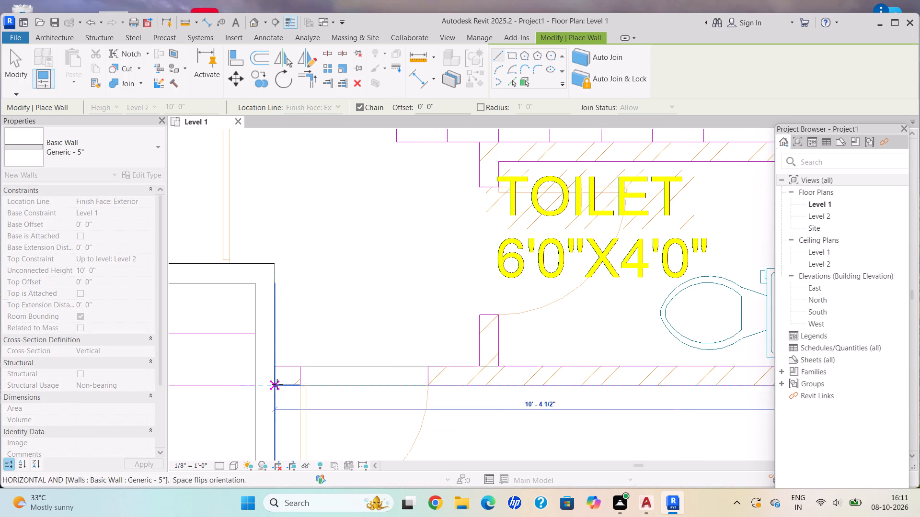
pyautogui.scroll(5, 277, 384)
pyautogui.click(273, 388)
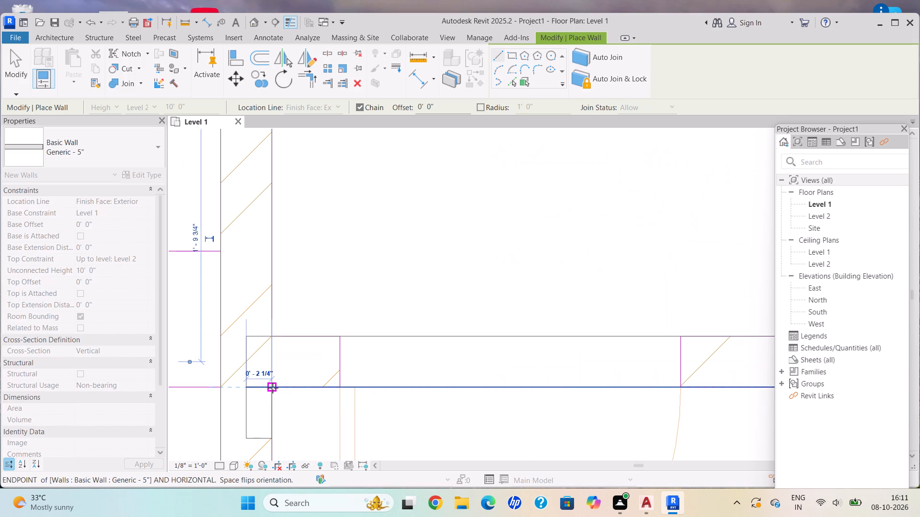
# Draw the short wall stub at the 6'0"X4'0" toilet's door, from the partition above Bed Room2 up to the door jamb, and end the chain.
pyautogui.press('Escape')
pyautogui.scroll(-7, 403, 330)
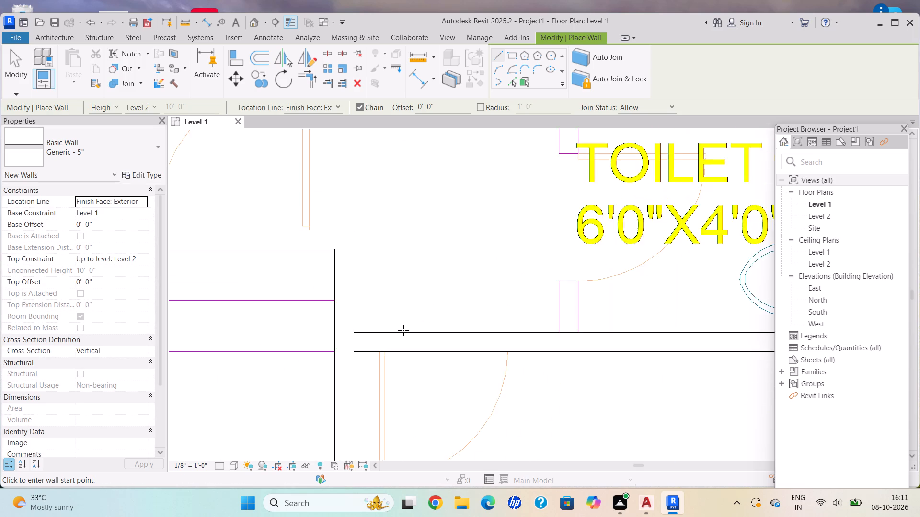
pyautogui.scroll(-4, 403, 330)
pyautogui.moveTo(358, 390); pyautogui.dragTo(340, 405, button='middle')
pyautogui.scroll(-1, 414, 310)
pyautogui.moveTo(415, 310); pyautogui.dragTo(434, 288, button='middle')
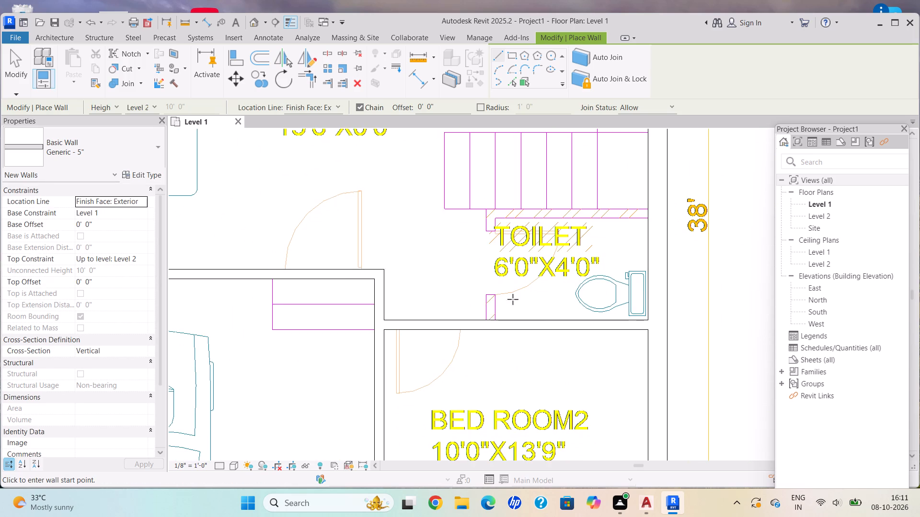
pyautogui.scroll(5, 513, 300)
pyautogui.scroll(3, 472, 322)
pyautogui.scroll(-1, 472, 322)
pyautogui.scroll(5, 474, 326)
pyautogui.scroll(5, 473, 367)
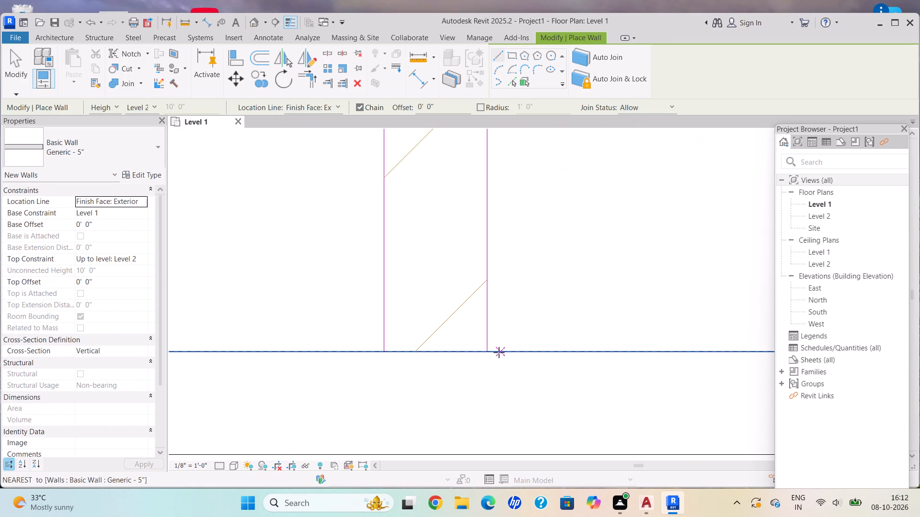
pyautogui.click(487, 353)
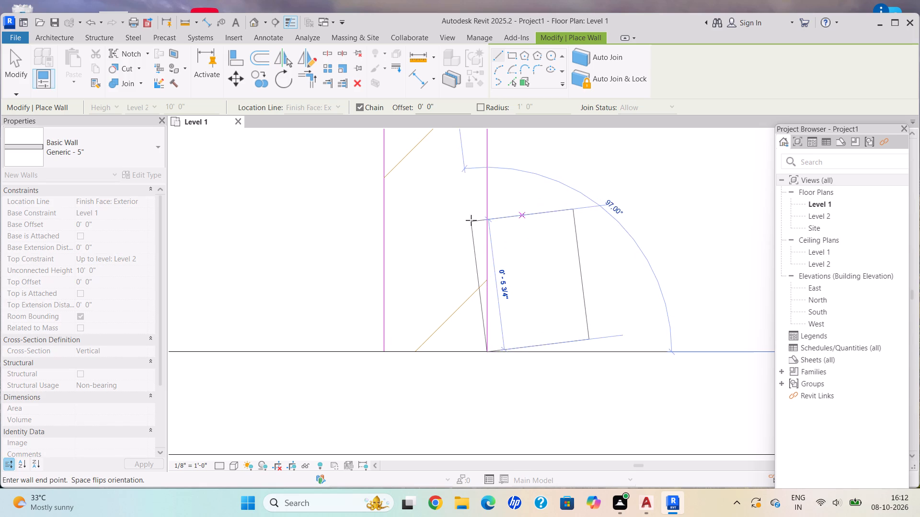
pyautogui.press('space')
pyautogui.scroll(-2, 485, 202)
pyautogui.middleClick(485, 202)
pyautogui.middleClick(485, 202)
pyautogui.moveTo(485, 202); pyautogui.dragTo(488, 314, button='middle')
pyautogui.moveTo(489, 333); pyautogui.dragTo(489, 377, button='middle')
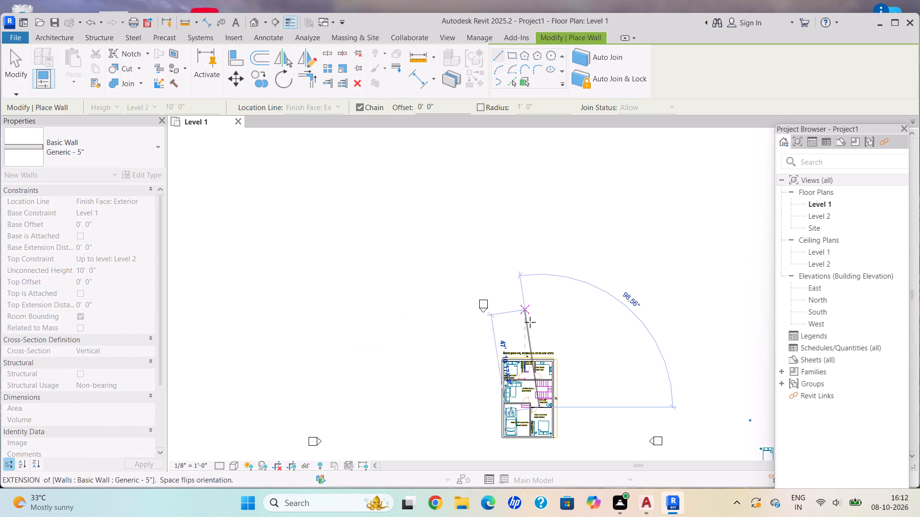
pyautogui.scroll(11, 556, 413)
pyautogui.scroll(9, 513, 397)
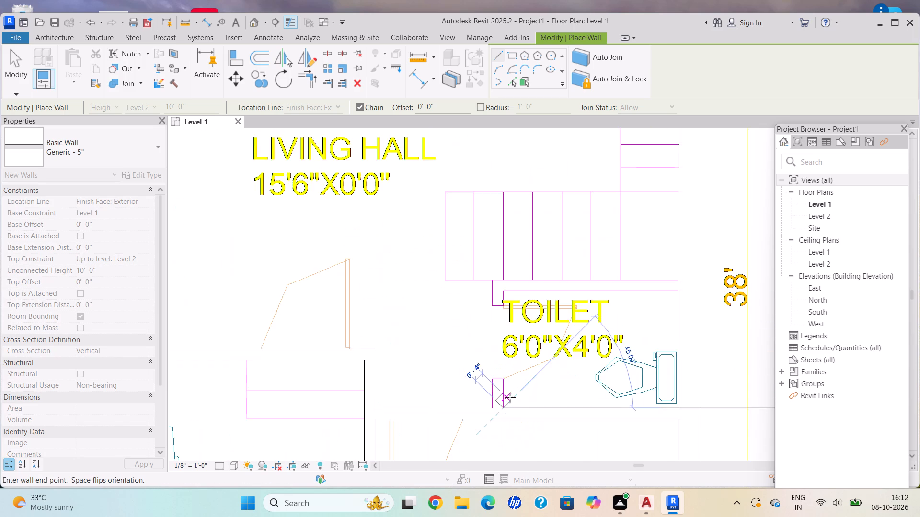
pyautogui.scroll(16, 510, 397)
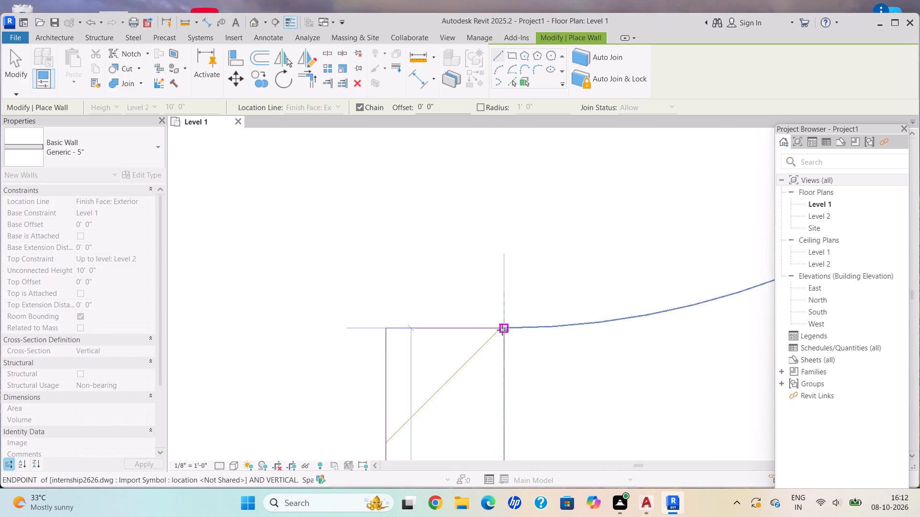
pyautogui.click(502, 330)
pyautogui.press('Escape')
# Draw the 6'0"X4'0" toilet's left wall from the stub's top corner, past the door opening, up to the staircase's lower edge.
pyautogui.scroll(-10, 436, 365)
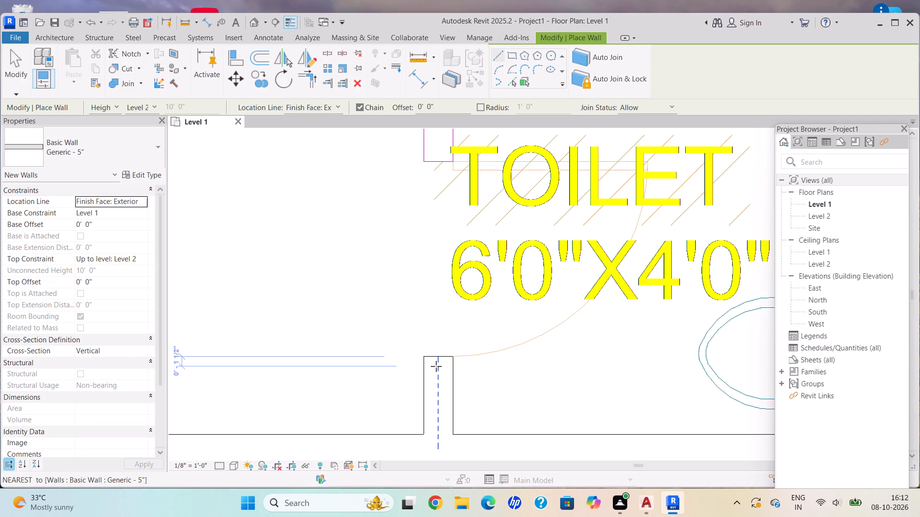
pyautogui.scroll(3, 458, 384)
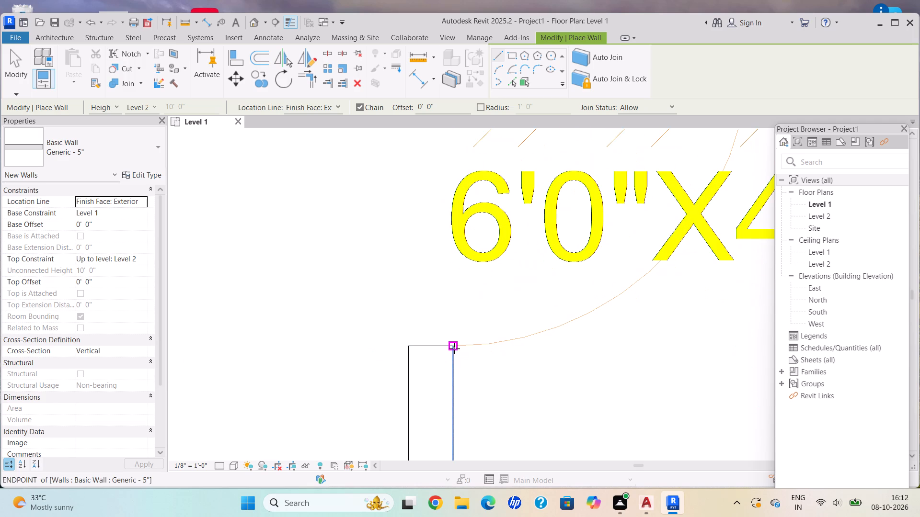
pyautogui.click(453, 346)
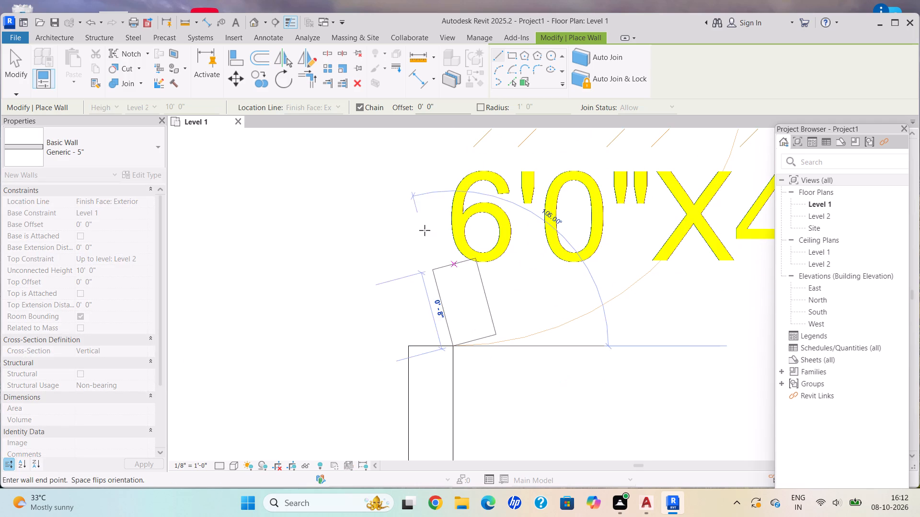
pyautogui.press('space')
pyautogui.scroll(-1, 439, 214)
pyautogui.moveTo(440, 218); pyautogui.dragTo(458, 360, button='middle')
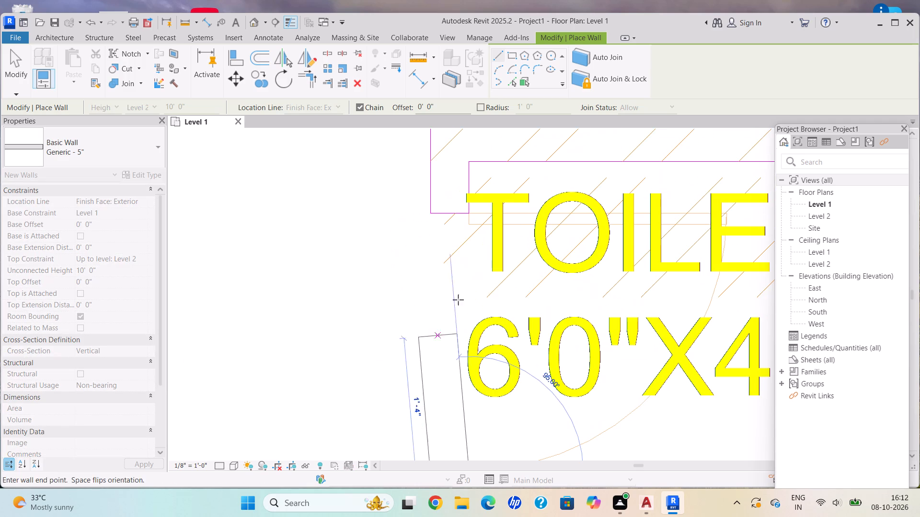
pyautogui.scroll(-4, 462, 207)
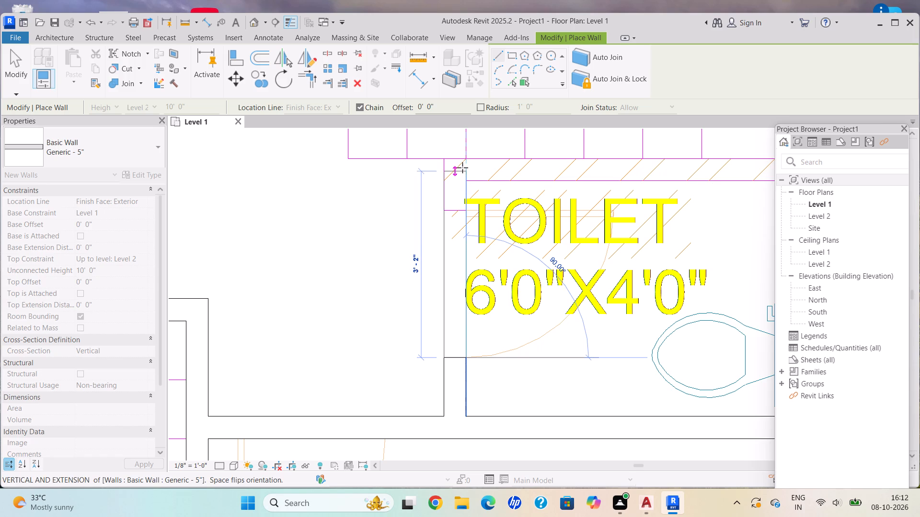
pyautogui.scroll(-4, 462, 161)
pyautogui.moveTo(462, 161); pyautogui.dragTo(466, 203, button='middle')
pyautogui.scroll(2, 481, 204)
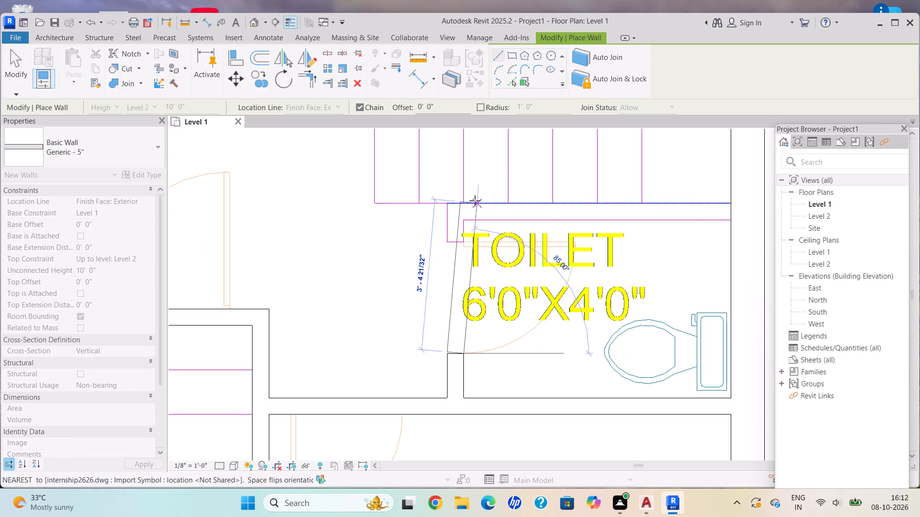
pyautogui.click(463, 201)
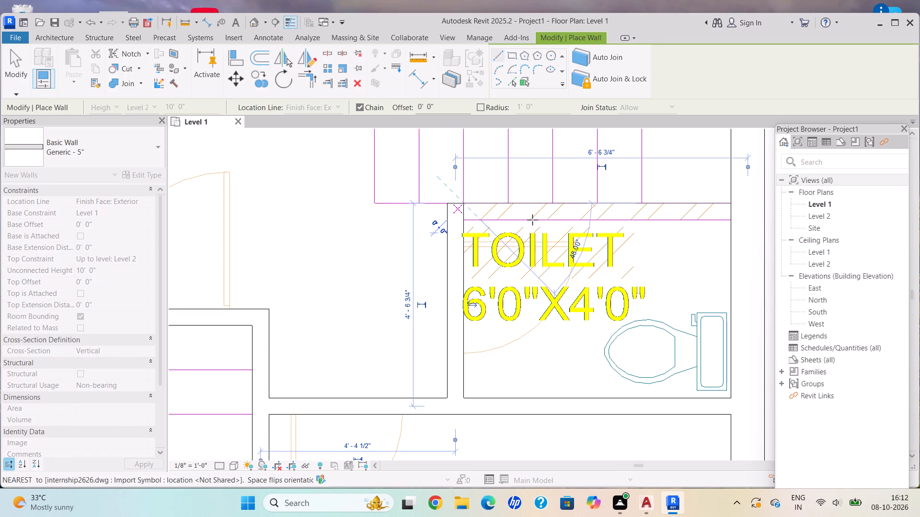
# Continue the wall along the staircase's lower edge above the 6'0"X4'0" toilet to the right exterior wall, flipped onto the plan's hatching, and end the chain.
pyautogui.press('space')
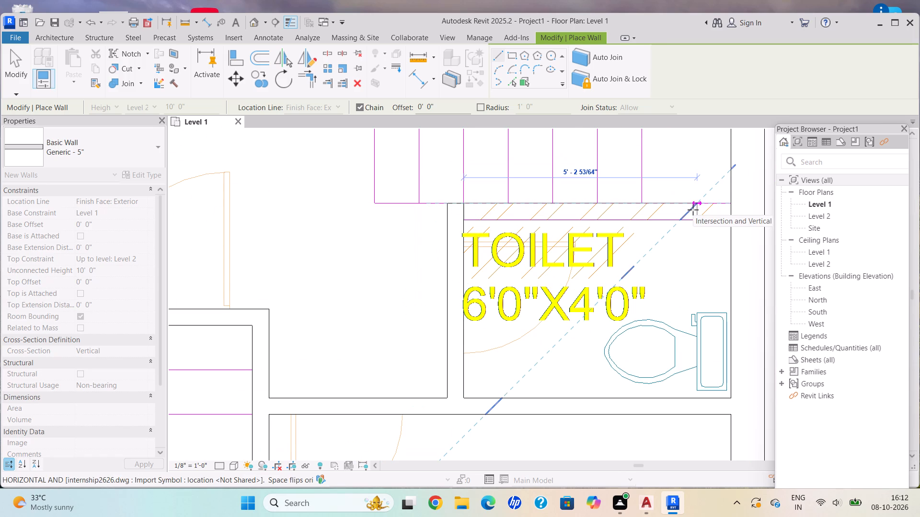
pyautogui.scroll(4, 755, 201)
pyautogui.click(714, 205)
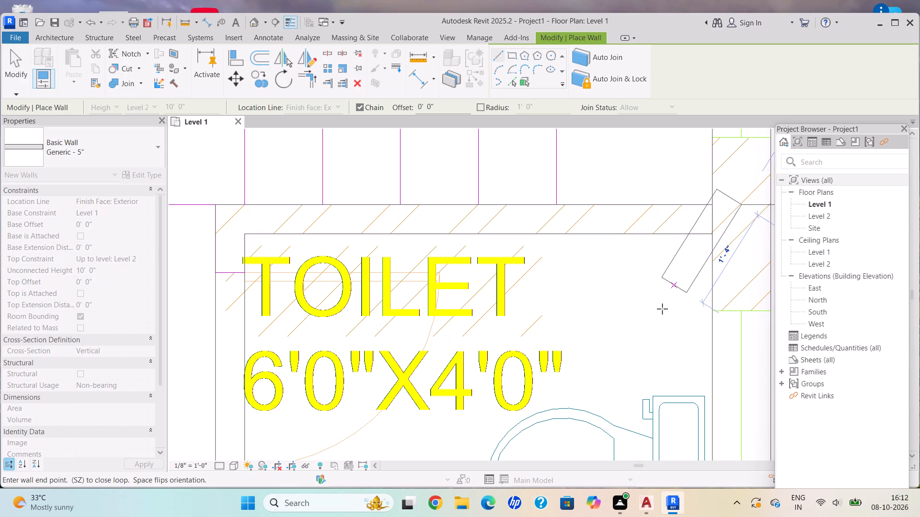
pyautogui.scroll(-4, 620, 339)
pyautogui.scroll(-1, 692, 354)
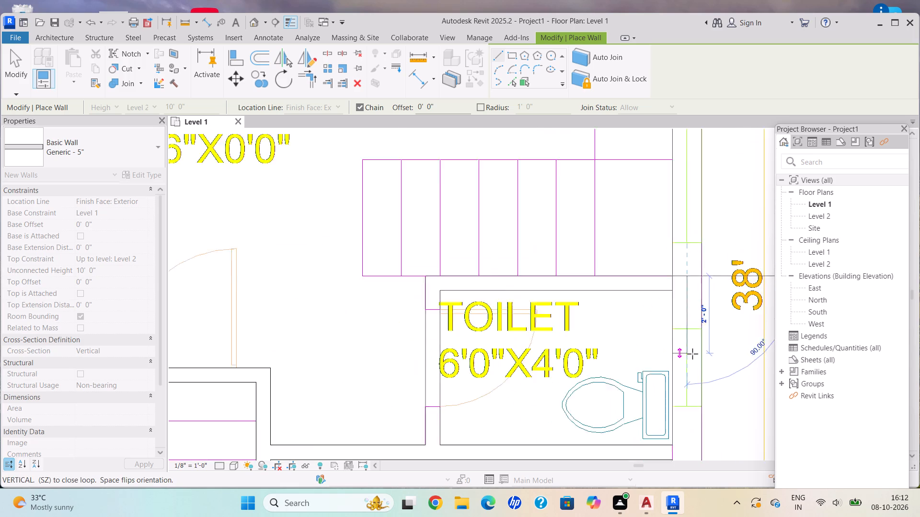
pyautogui.scroll(-1, 692, 354)
pyautogui.scroll(1, 706, 286)
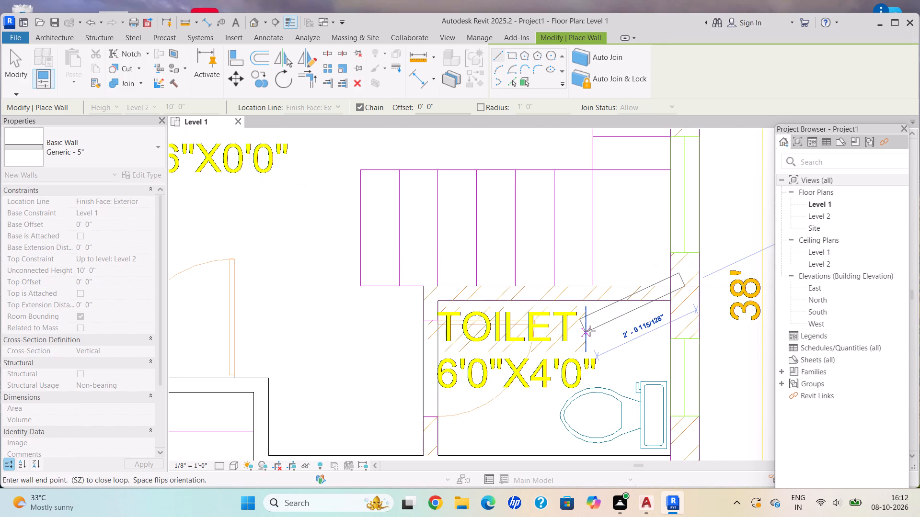
pyautogui.press('Escape')
# Look over the whole floor plan for partitions that still have no wall.
pyautogui.scroll(-7, 417, 358)
pyautogui.scroll(-4, 352, 367)
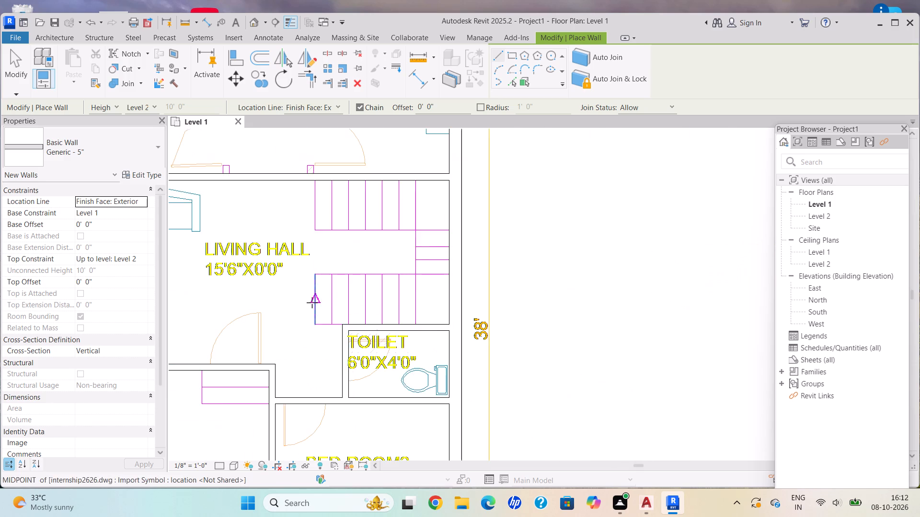
pyautogui.moveTo(336, 300); pyautogui.dragTo(527, 257, button='middle')
pyautogui.moveTo(349, 284); pyautogui.dragTo(355, 369, button='middle')
pyautogui.moveTo(514, 242); pyautogui.dragTo(441, 326, button='middle')
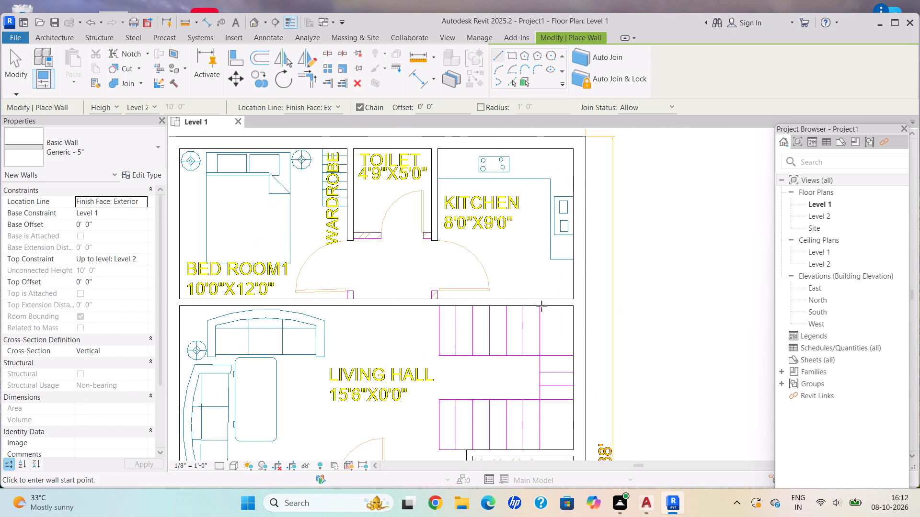
pyautogui.moveTo(426, 224); pyautogui.dragTo(470, 294, button='middle')
pyautogui.moveTo(397, 302); pyautogui.dragTo(397, 210, button='middle')
pyautogui.moveTo(410, 357); pyautogui.dragTo(440, 239, button='middle')
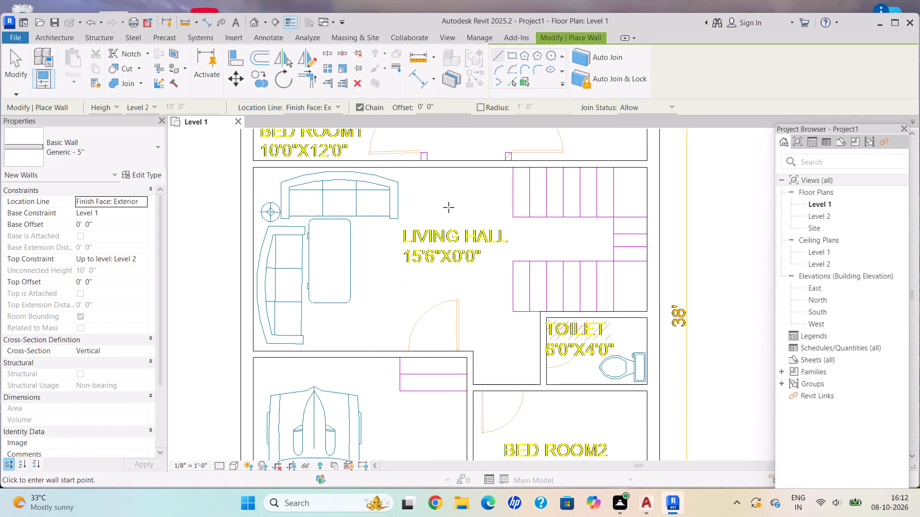
pyautogui.moveTo(507, 297); pyautogui.dragTo(506, 285, button='middle')
pyautogui.moveTo(610, 352); pyautogui.dragTo(585, 279, button='middle')
pyautogui.moveTo(609, 374); pyautogui.dragTo(625, 269, button='middle')
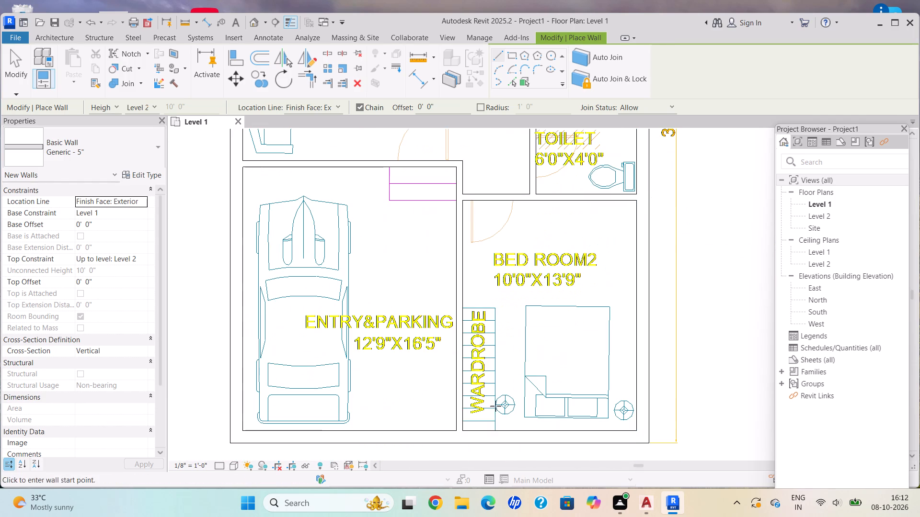
pyautogui.moveTo(539, 266); pyautogui.dragTo(550, 441, button='middle')
pyautogui.moveTo(579, 201); pyautogui.dragTo(532, 405, button='middle')
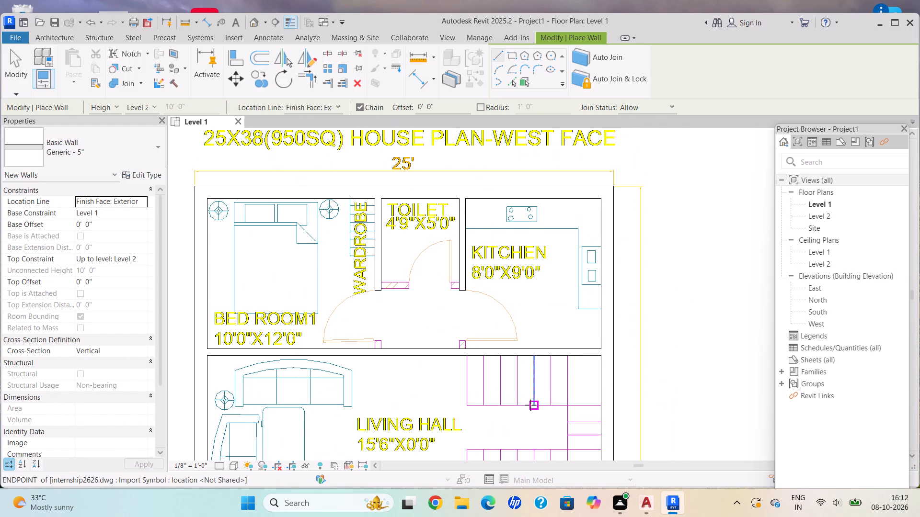
# Draw the 4'9"X5'0" toilet's lower wall across its door opening, from the wardrobe-side partition to the kitchen-side partition, and end the chain.
pyautogui.scroll(10, 354, 287)
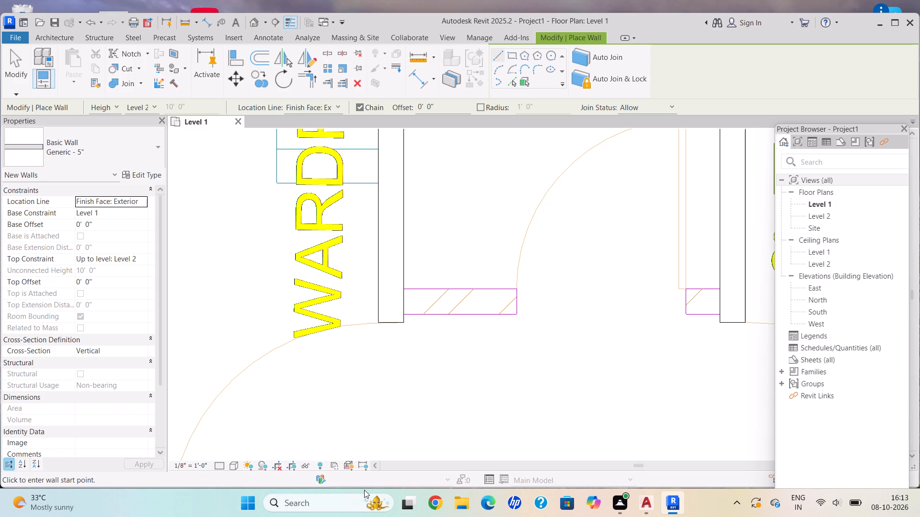
pyautogui.scroll(11, 412, 287)
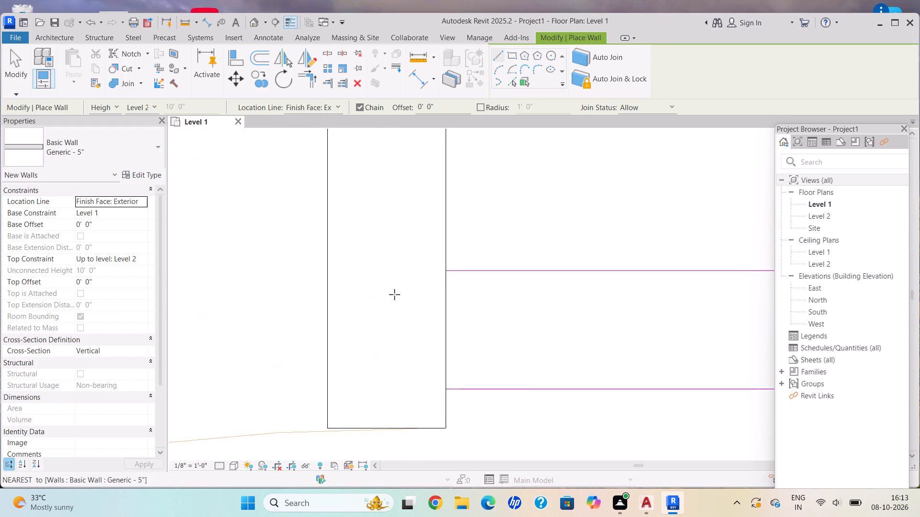
pyautogui.click(446, 270)
pyautogui.scroll(-1, 699, 264)
pyautogui.moveTo(699, 264); pyautogui.dragTo(460, 277, button='middle')
pyautogui.scroll(-5, 714, 275)
pyautogui.moveTo(714, 274); pyautogui.dragTo(471, 277, button='middle')
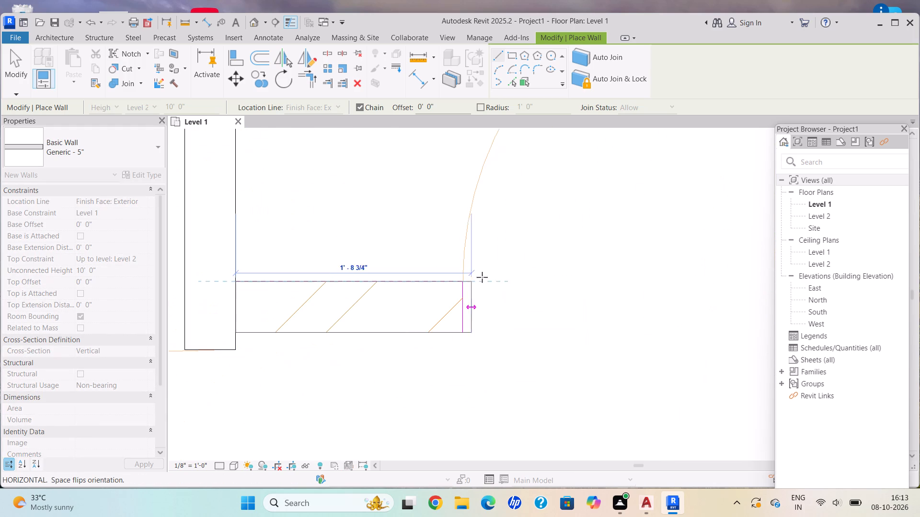
pyautogui.scroll(-3, 627, 283)
pyautogui.moveTo(627, 283); pyautogui.dragTo(296, 309, button='middle')
pyautogui.scroll(4, 455, 313)
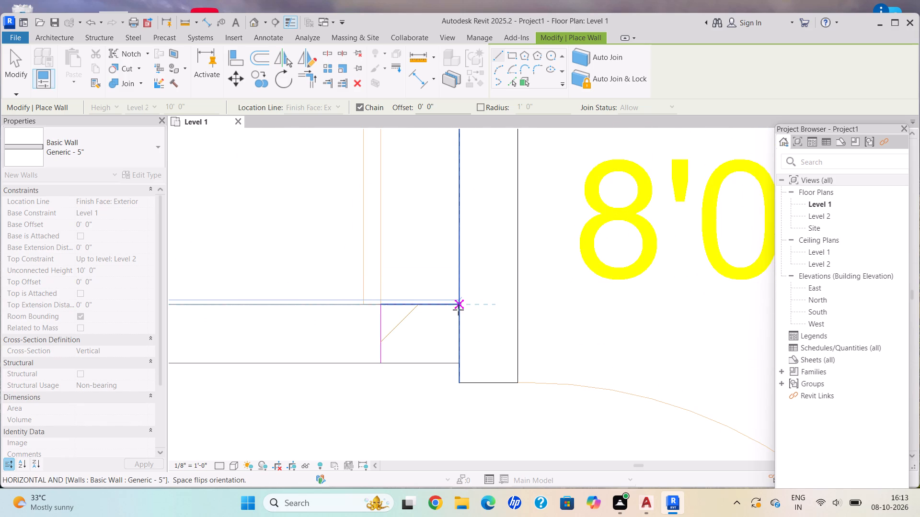
pyautogui.click(461, 303)
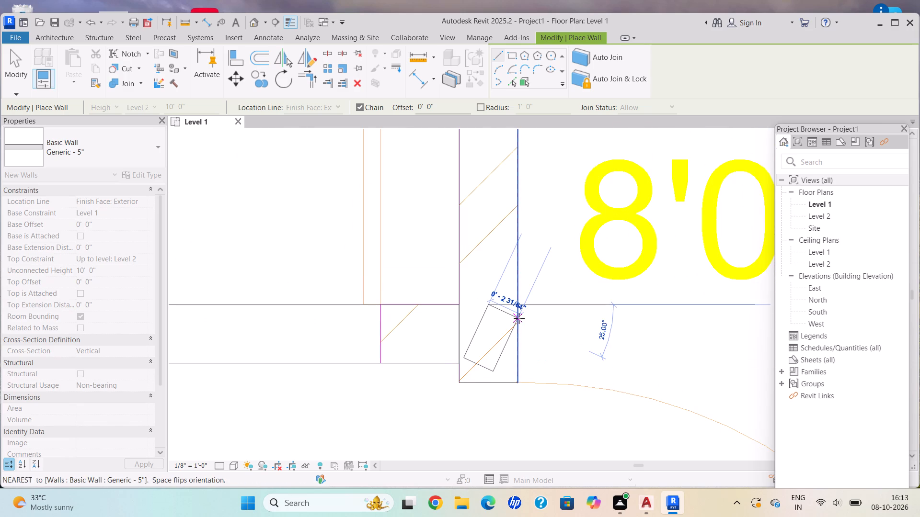
pyautogui.press('Escape')
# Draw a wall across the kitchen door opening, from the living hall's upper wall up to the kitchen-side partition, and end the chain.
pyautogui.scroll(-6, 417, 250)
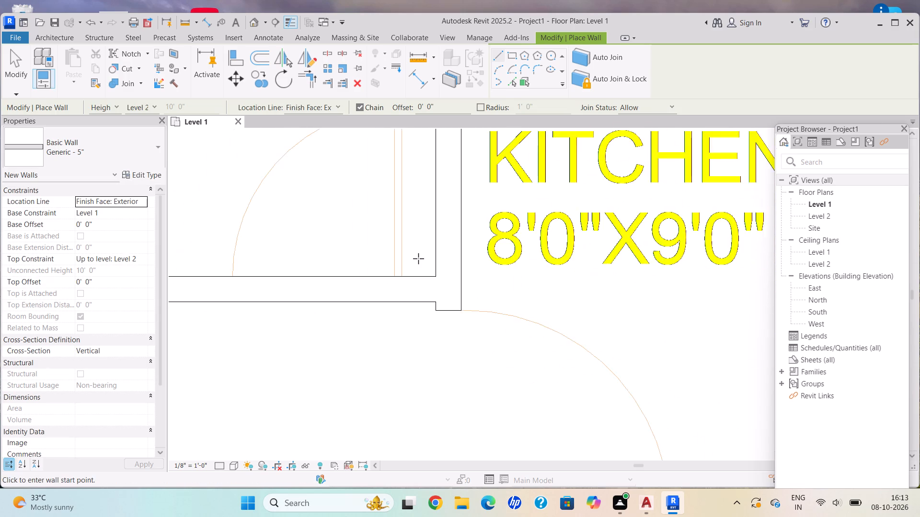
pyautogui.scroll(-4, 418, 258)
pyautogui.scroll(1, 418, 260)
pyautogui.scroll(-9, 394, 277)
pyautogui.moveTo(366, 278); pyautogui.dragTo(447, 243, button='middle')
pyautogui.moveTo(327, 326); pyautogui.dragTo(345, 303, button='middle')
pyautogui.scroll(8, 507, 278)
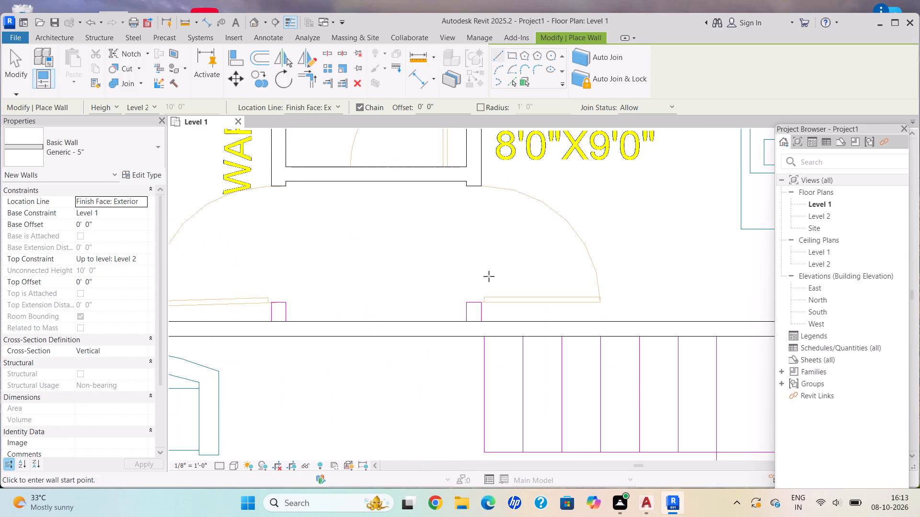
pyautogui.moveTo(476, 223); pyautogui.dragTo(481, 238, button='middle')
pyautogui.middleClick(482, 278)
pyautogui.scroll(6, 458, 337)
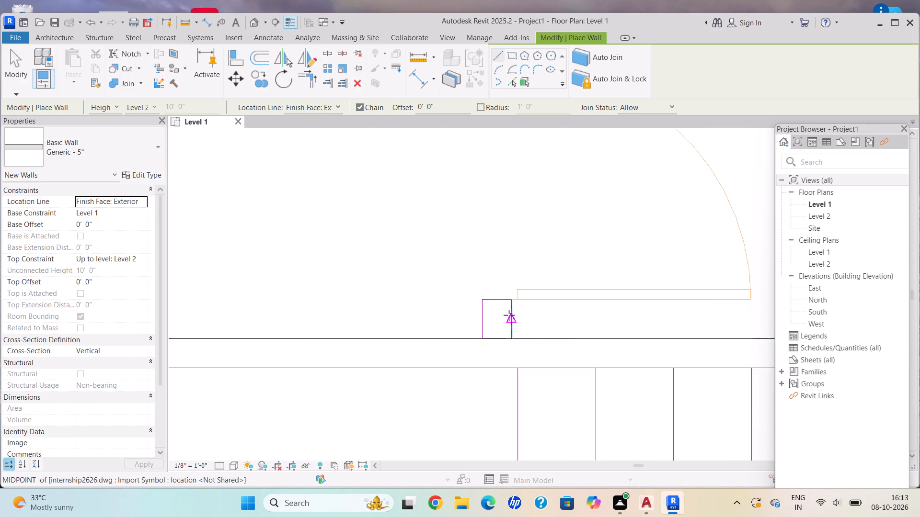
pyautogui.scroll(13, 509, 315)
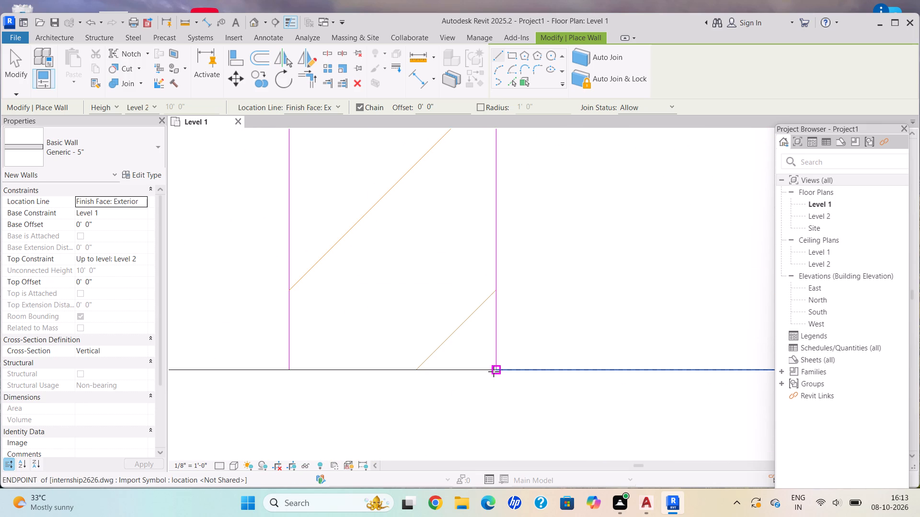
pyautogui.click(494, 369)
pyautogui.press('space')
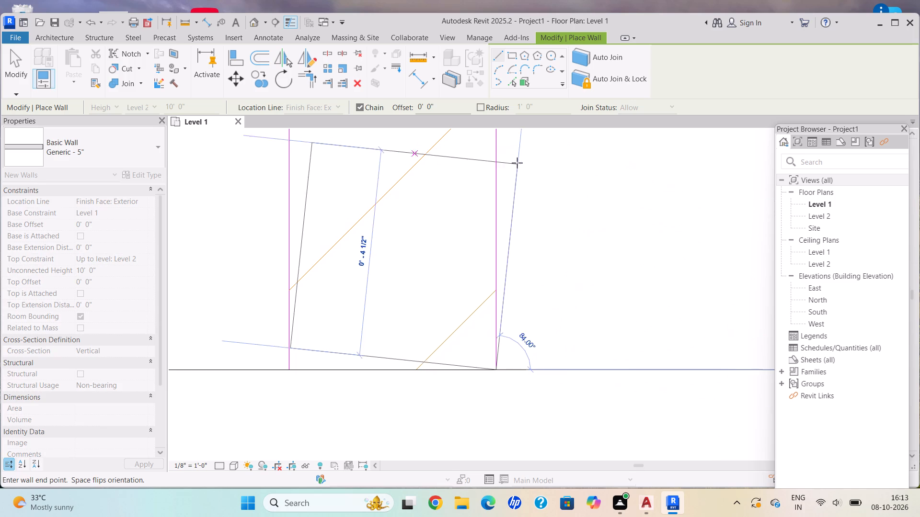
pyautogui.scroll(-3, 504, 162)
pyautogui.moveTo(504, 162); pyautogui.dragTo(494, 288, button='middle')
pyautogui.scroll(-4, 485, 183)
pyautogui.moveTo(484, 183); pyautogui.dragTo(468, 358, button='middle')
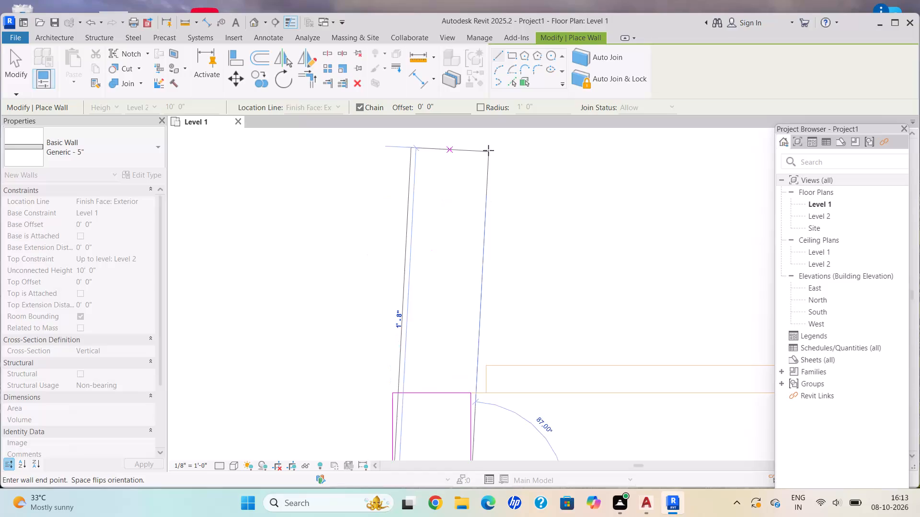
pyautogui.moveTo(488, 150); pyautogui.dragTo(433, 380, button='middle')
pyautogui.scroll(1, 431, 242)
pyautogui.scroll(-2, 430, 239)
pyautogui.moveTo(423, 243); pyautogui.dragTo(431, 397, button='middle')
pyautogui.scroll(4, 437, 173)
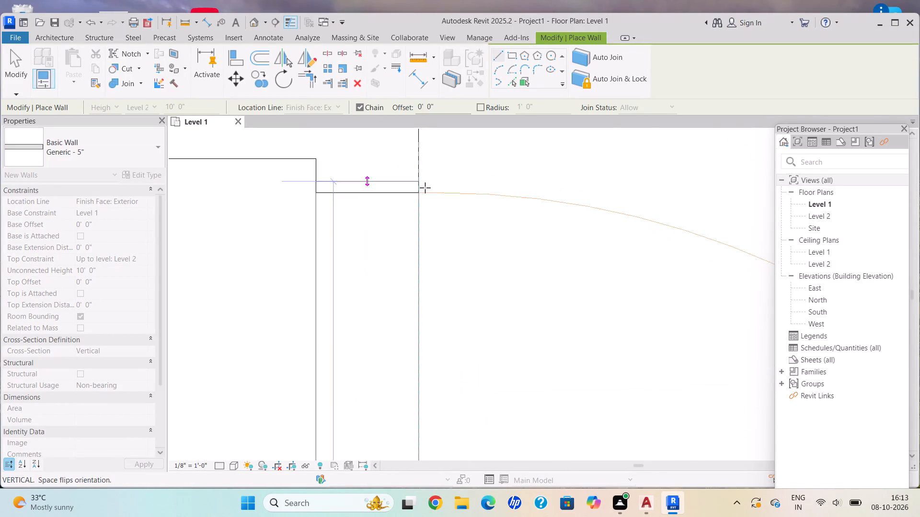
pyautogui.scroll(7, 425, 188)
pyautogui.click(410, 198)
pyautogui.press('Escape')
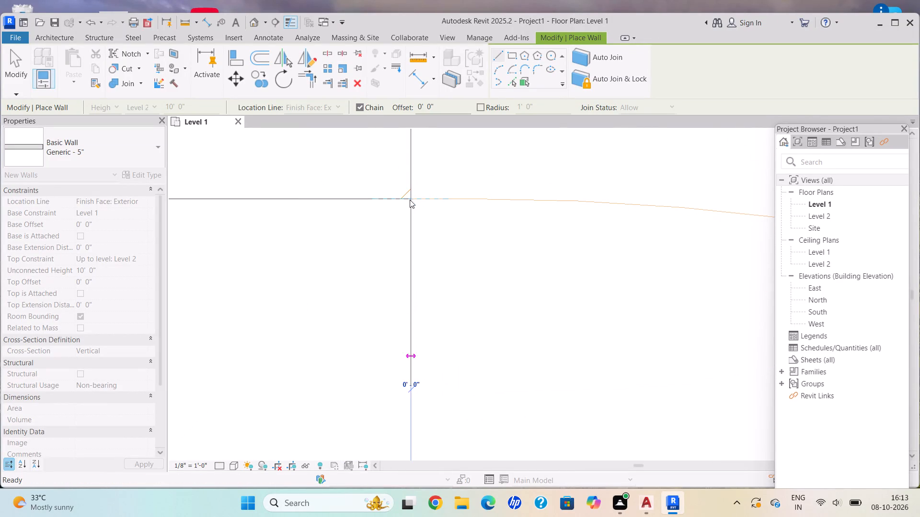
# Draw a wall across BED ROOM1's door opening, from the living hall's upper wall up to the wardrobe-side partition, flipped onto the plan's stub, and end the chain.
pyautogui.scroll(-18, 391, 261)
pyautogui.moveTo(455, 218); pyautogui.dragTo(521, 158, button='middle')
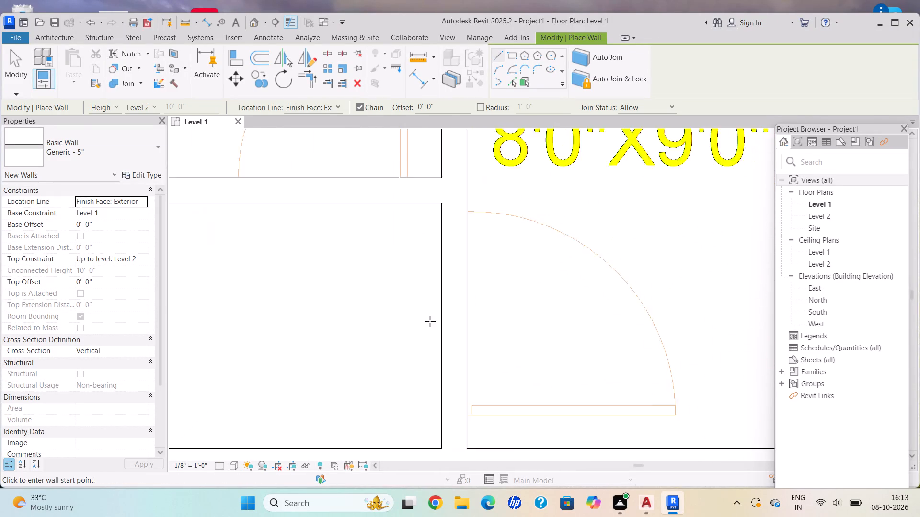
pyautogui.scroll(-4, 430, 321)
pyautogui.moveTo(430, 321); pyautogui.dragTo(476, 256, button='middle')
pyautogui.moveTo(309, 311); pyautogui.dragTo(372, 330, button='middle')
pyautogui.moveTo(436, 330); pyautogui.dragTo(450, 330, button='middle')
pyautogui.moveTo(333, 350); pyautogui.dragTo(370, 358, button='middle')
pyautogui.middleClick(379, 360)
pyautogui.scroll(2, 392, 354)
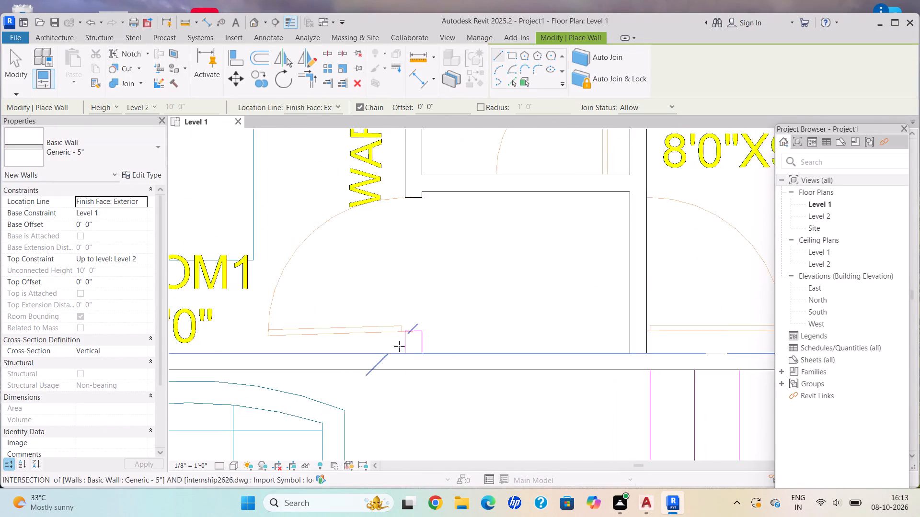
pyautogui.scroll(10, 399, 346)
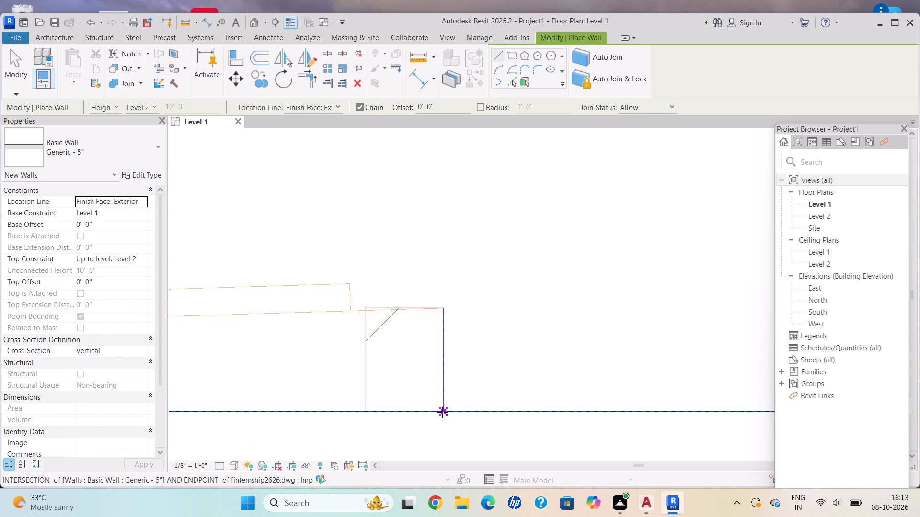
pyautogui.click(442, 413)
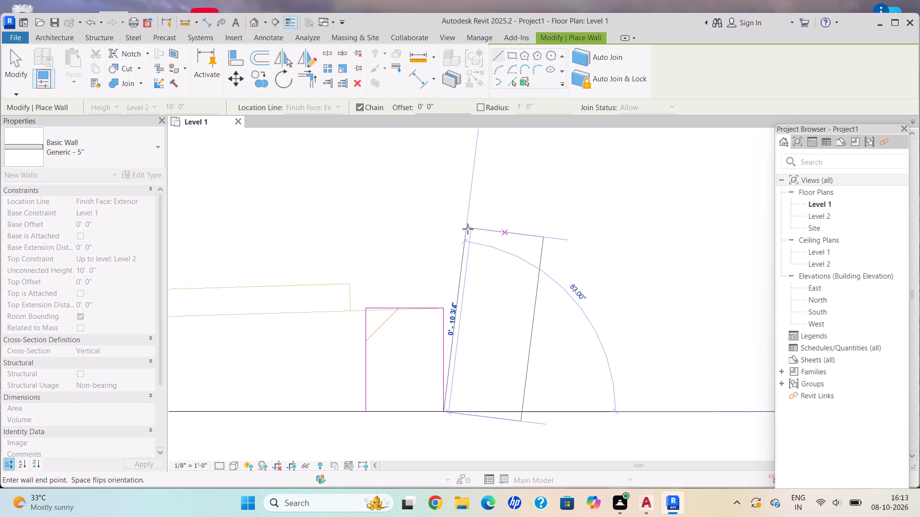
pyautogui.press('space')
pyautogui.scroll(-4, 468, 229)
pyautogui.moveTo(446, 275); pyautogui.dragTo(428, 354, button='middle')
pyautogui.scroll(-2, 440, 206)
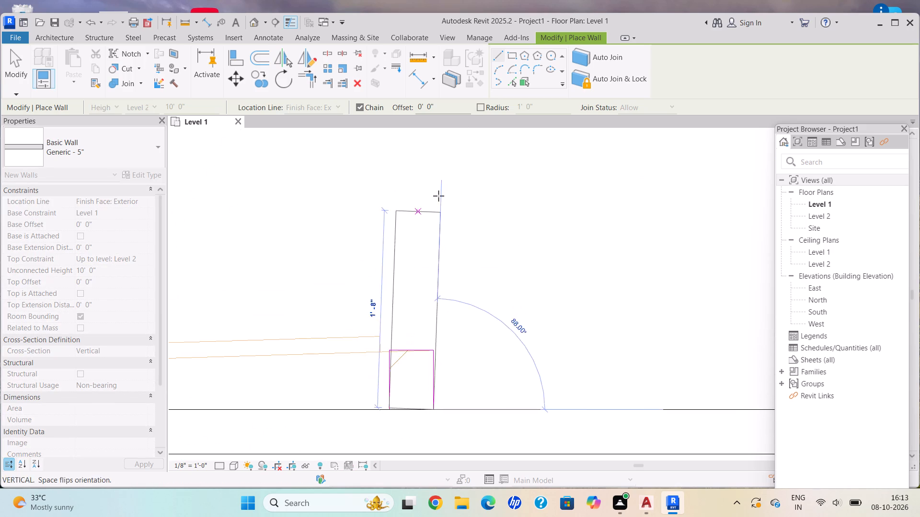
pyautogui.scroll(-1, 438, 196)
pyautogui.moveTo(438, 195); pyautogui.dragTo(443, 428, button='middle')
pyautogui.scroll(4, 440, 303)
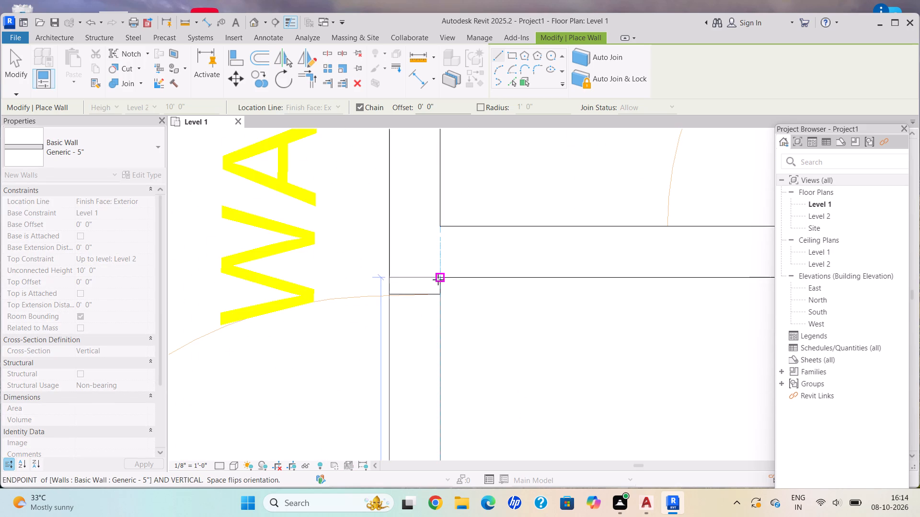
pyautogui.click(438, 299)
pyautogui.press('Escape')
# Look over the whole floor plan, comparing the modelled walls with the CAD plan's partitions and door openings, and leave the Wall command.
pyautogui.scroll(-5, 464, 375)
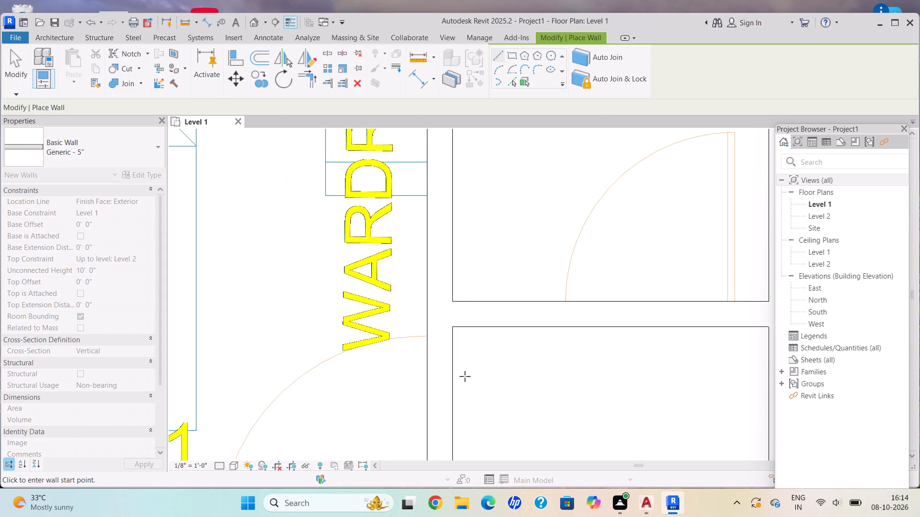
pyautogui.scroll(-8, 465, 377)
pyautogui.moveTo(466, 378); pyautogui.dragTo(446, 253, button='middle')
pyautogui.scroll(-2, 449, 326)
pyautogui.moveTo(450, 331); pyautogui.dragTo(455, 222, button='middle')
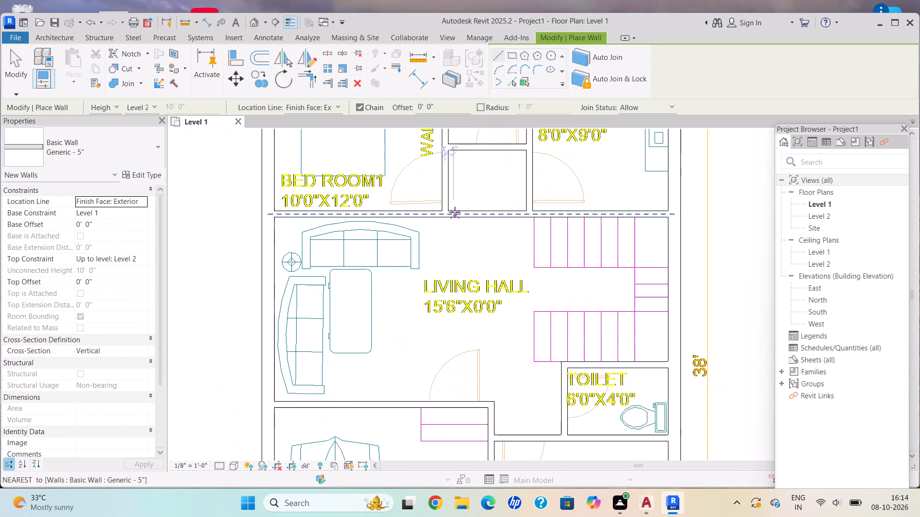
pyautogui.moveTo(498, 326); pyautogui.dragTo(499, 223, button='middle')
pyautogui.moveTo(532, 307); pyautogui.dragTo(514, 195, button='middle')
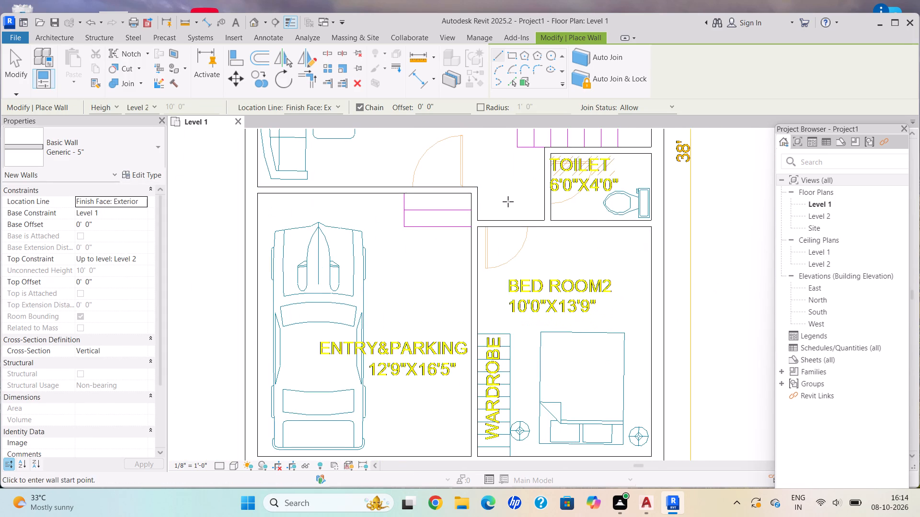
pyautogui.moveTo(504, 199); pyautogui.dragTo(510, 295, button='middle')
pyautogui.scroll(1, 496, 215)
pyautogui.moveTo(516, 309); pyautogui.dragTo(498, 443, button='middle')
pyautogui.scroll(-3, 481, 434)
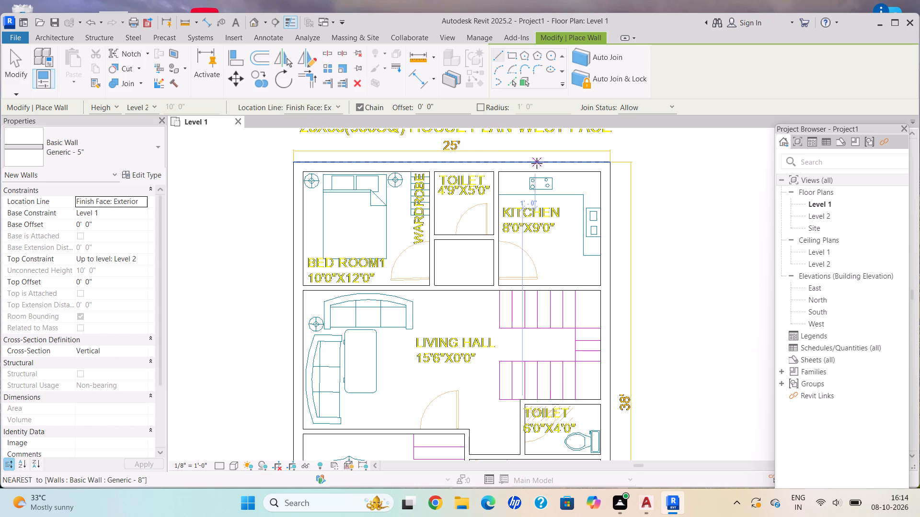
pyautogui.scroll(4, 445, 235)
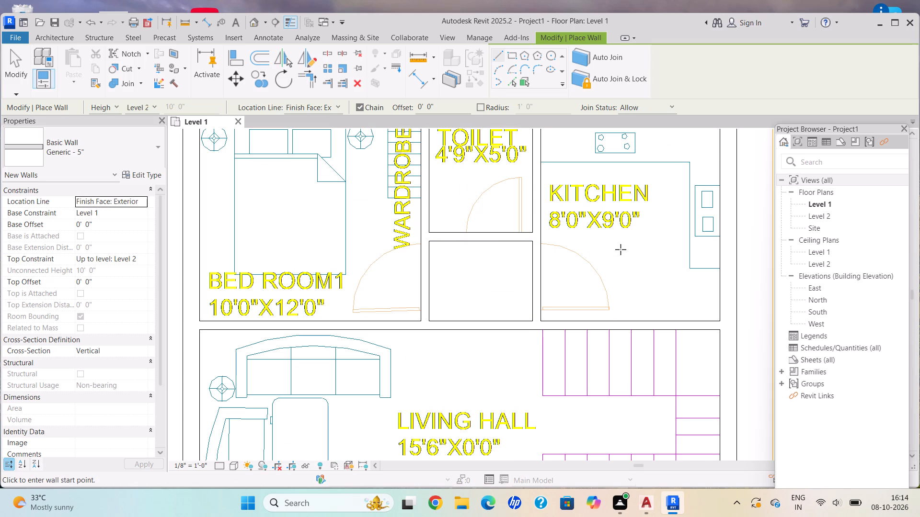
pyautogui.scroll(-6, 568, 272)
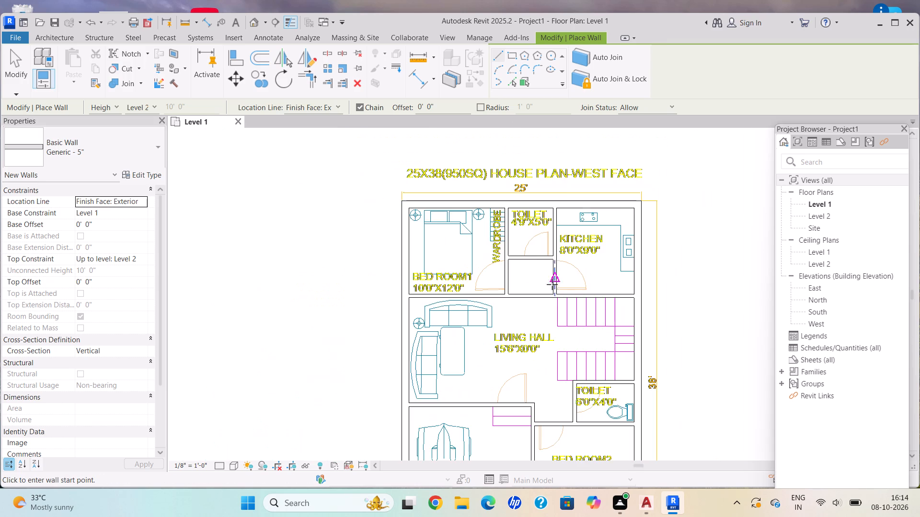
pyautogui.moveTo(539, 257); pyautogui.dragTo(534, 157, button='middle')
pyautogui.scroll(2, 492, 213)
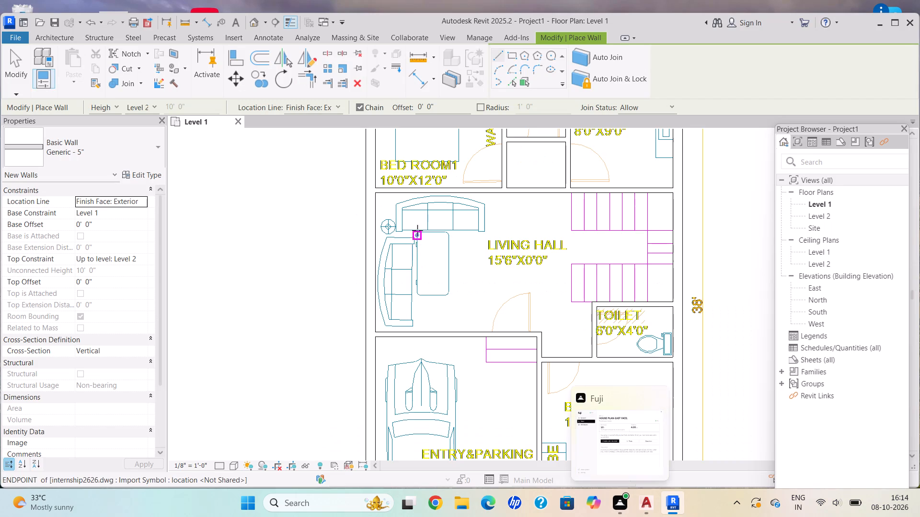
pyautogui.scroll(1, 417, 230)
pyautogui.scroll(-2, 417, 230)
pyautogui.moveTo(414, 228); pyautogui.dragTo(264, 202, button='middle')
pyautogui.scroll(-1, 265, 204)
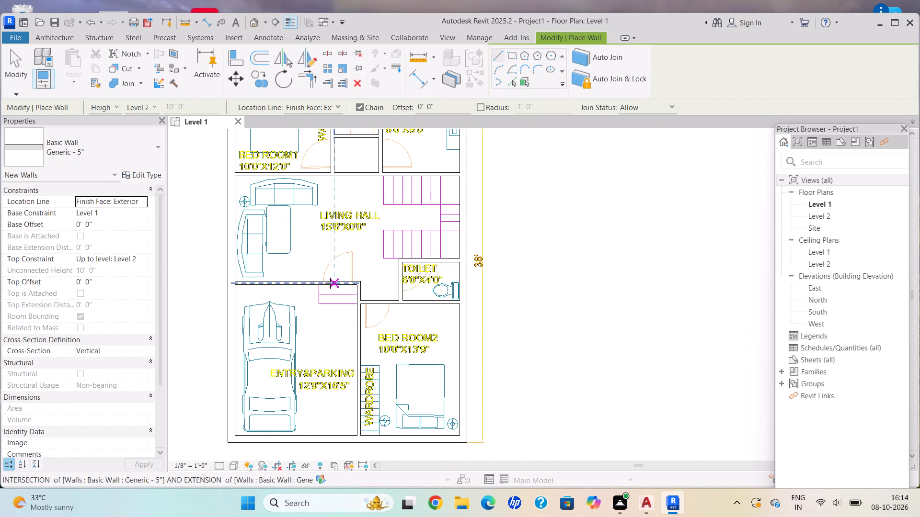
pyautogui.moveTo(339, 287); pyautogui.dragTo(360, 292, button='middle')
pyautogui.scroll(1, 356, 292)
pyautogui.moveTo(431, 371); pyautogui.dragTo(552, 298, button='middle')
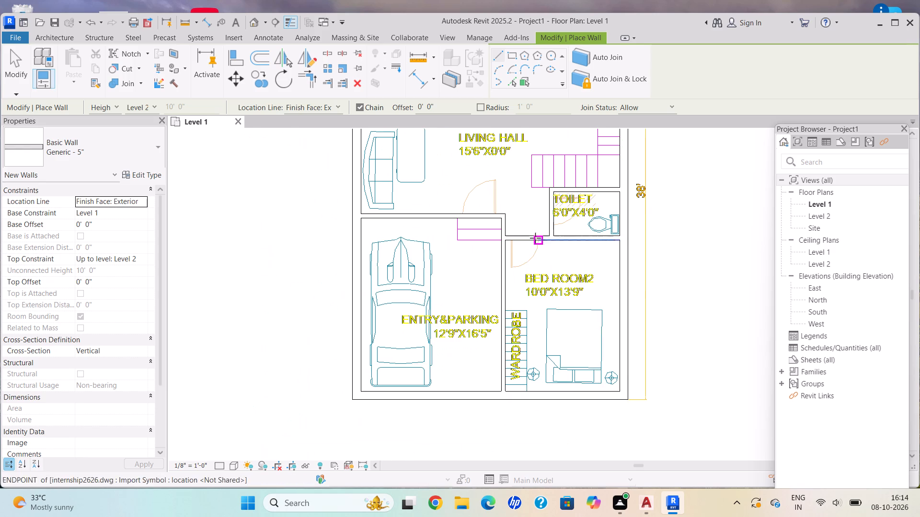
pyautogui.scroll(2, 529, 200)
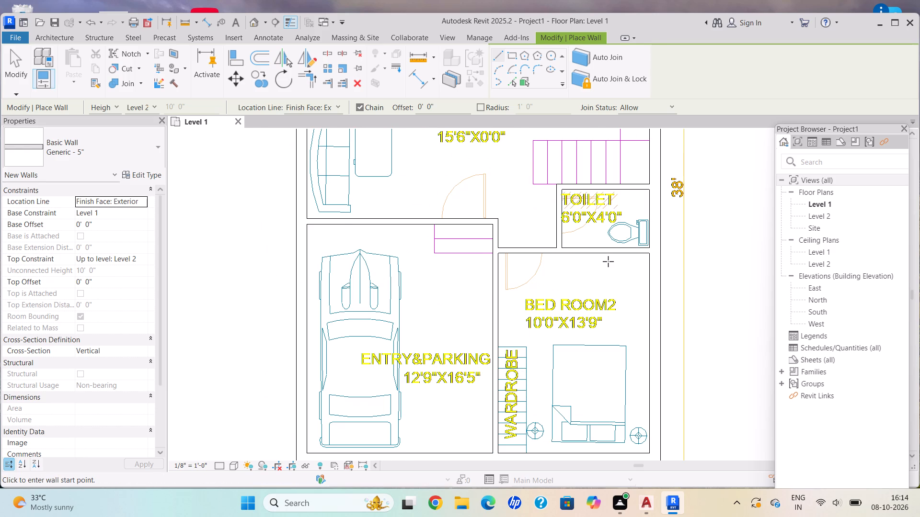
pyautogui.scroll(-2, 609, 261)
pyautogui.moveTo(628, 263); pyautogui.dragTo(586, 377, button='middle')
pyautogui.moveTo(655, 200); pyautogui.dragTo(659, 325, button='middle')
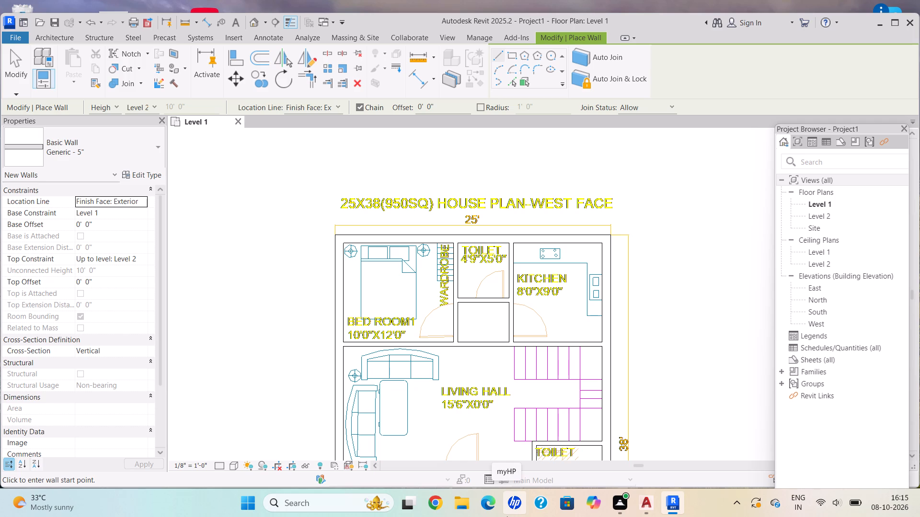
pyautogui.scroll(-5, 374, 299)
pyautogui.moveTo(372, 292); pyautogui.dragTo(345, 153, button='middle')
pyautogui.scroll(1, 345, 149)
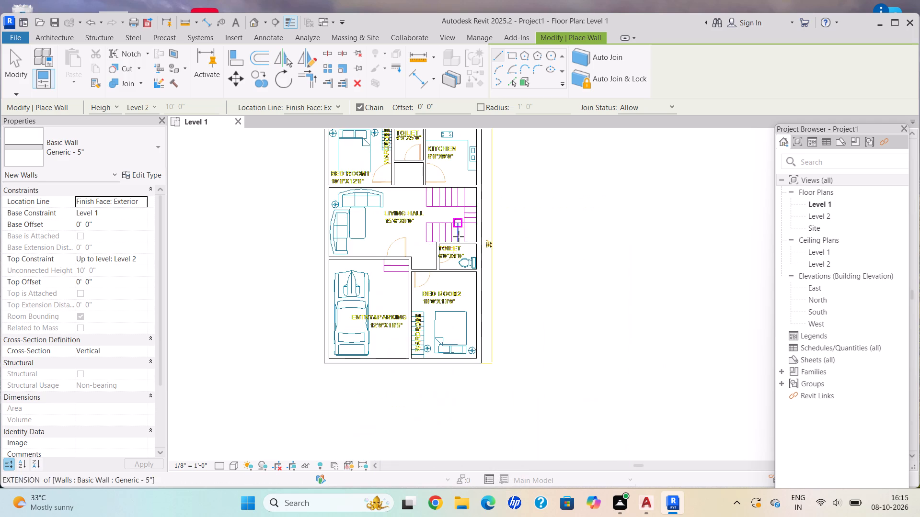
pyautogui.scroll(5, 461, 237)
pyautogui.moveTo(457, 196); pyautogui.dragTo(507, 302, button='middle')
pyautogui.moveTo(453, 262); pyautogui.dragTo(482, 285, button='middle')
pyautogui.scroll(1, 482, 285)
pyautogui.press('Escape')
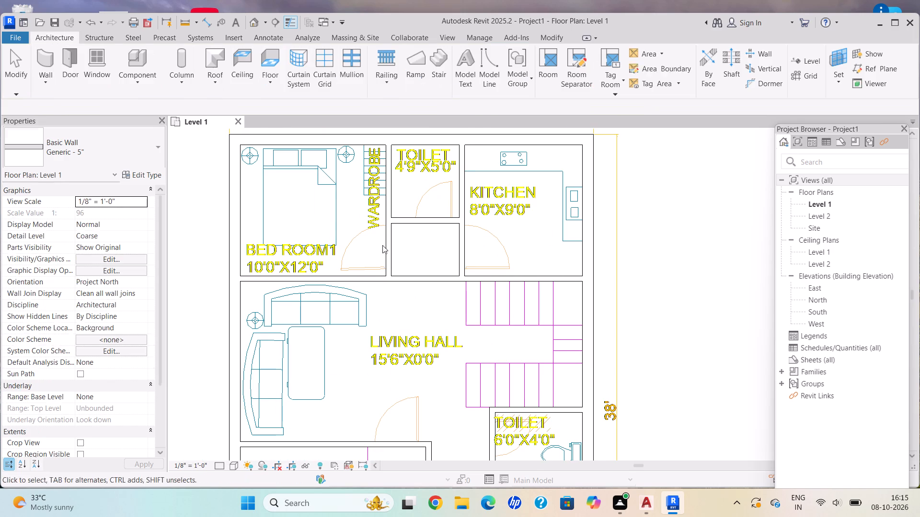
# Delete the interior walls around BED ROOM1, the 4'9"X5'0" toilet and the kitchen, including the living hall's upper wall.
pyautogui.moveTo(390, 254); pyautogui.dragTo(394, 254)
pyautogui.press('Delete')
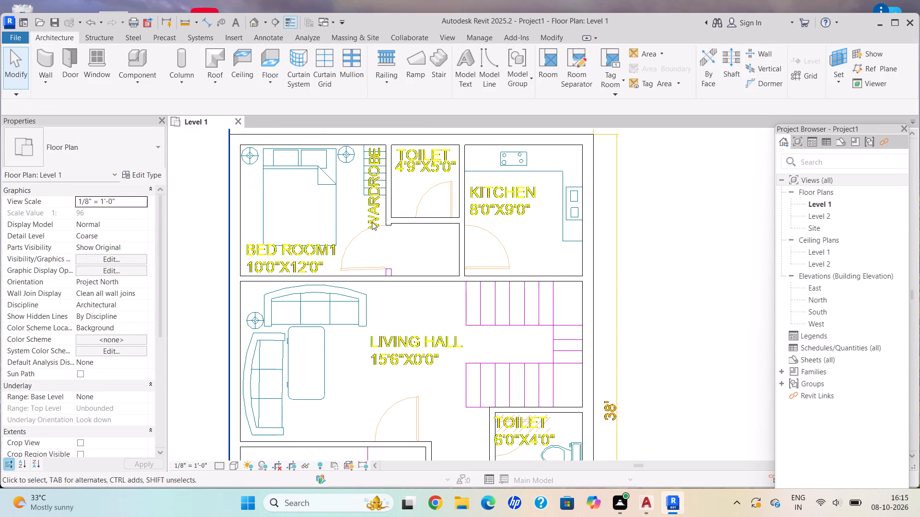
pyautogui.click(387, 198)
pyautogui.press('Delete')
pyautogui.click(419, 222)
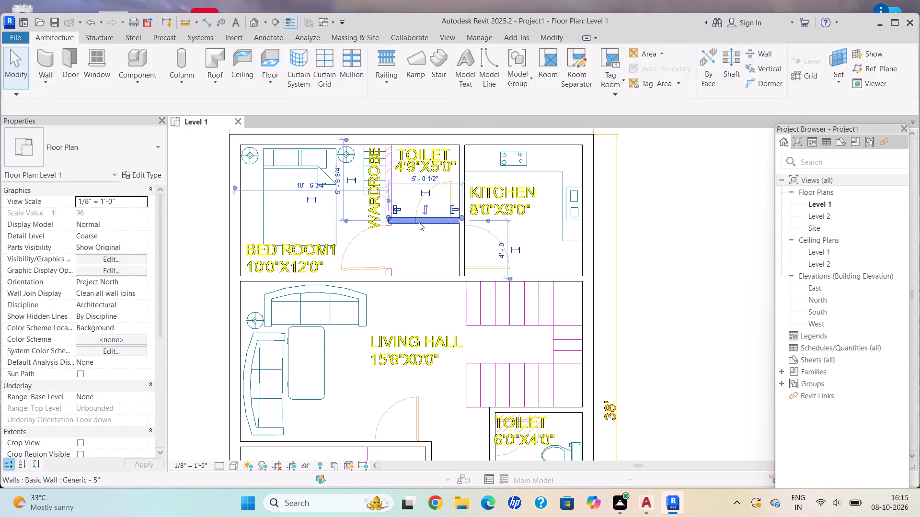
pyautogui.press('Delete')
pyautogui.click(467, 207)
pyautogui.press('Delete')
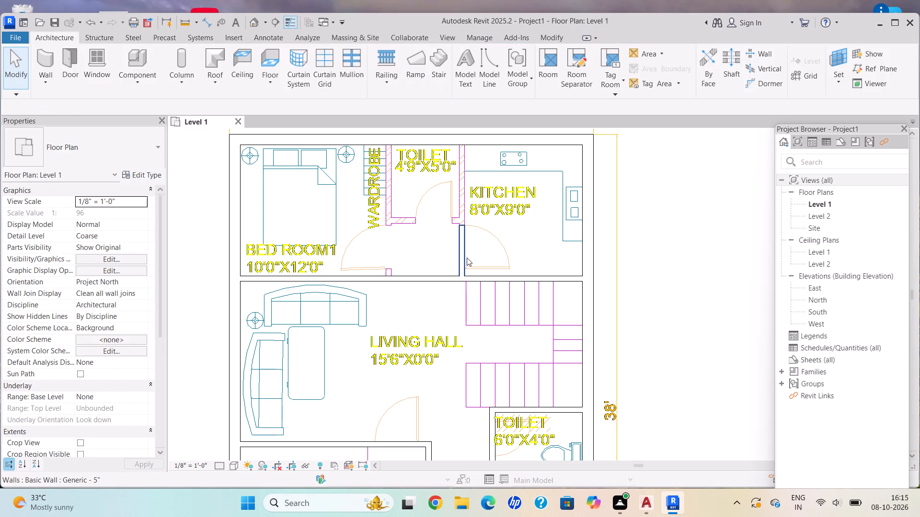
pyautogui.click(465, 256)
pyautogui.press('Delete')
pyautogui.click(490, 273)
pyautogui.press('Delete')
# Delete the remaining interior walls around the living hall's lower edge, the parking, BED ROOM2 and the 6'0"X4'0" toilet.
pyautogui.scroll(-2, 493, 301)
pyautogui.moveTo(491, 296); pyautogui.dragTo(490, 286, button='middle')
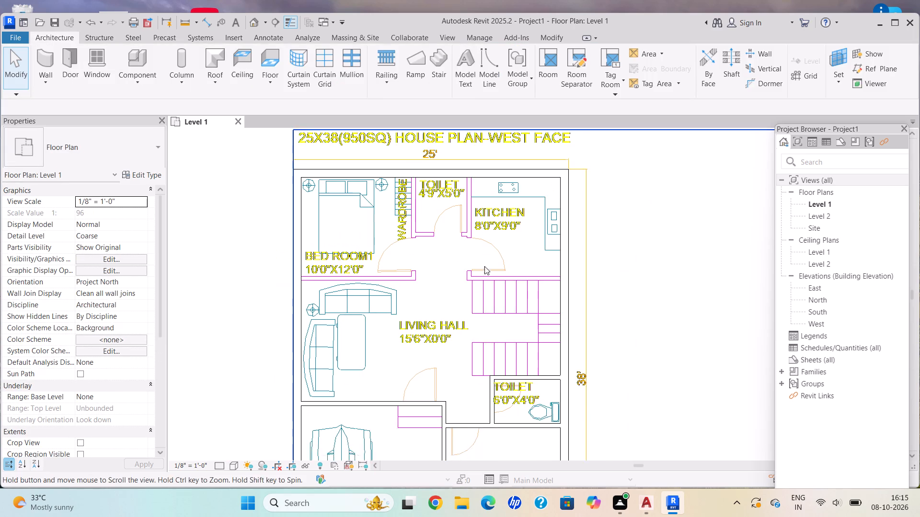
pyautogui.moveTo(481, 253); pyautogui.dragTo(474, 228, button='middle')
pyautogui.click(406, 372)
pyautogui.press('Delete')
pyautogui.click(435, 392)
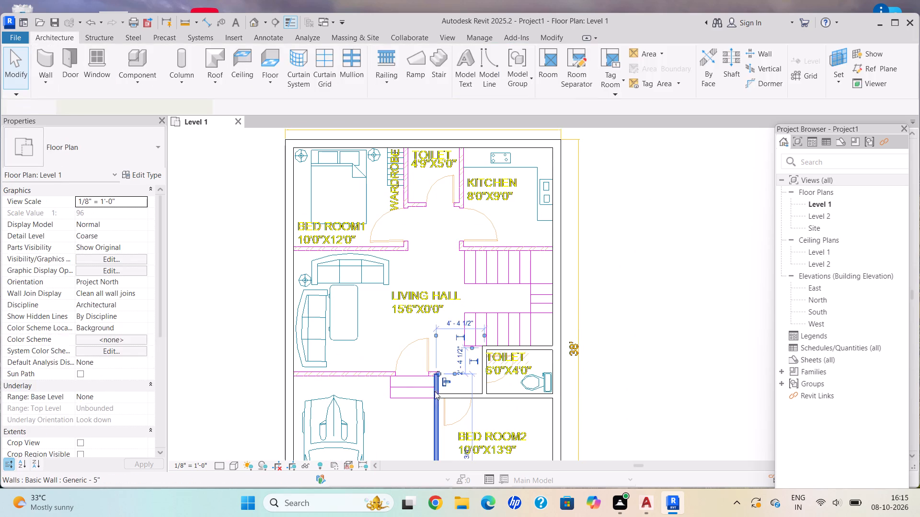
pyautogui.press('Delete')
pyautogui.click(456, 393)
pyautogui.press('Delete')
pyautogui.click(485, 374)
pyautogui.press('Delete')
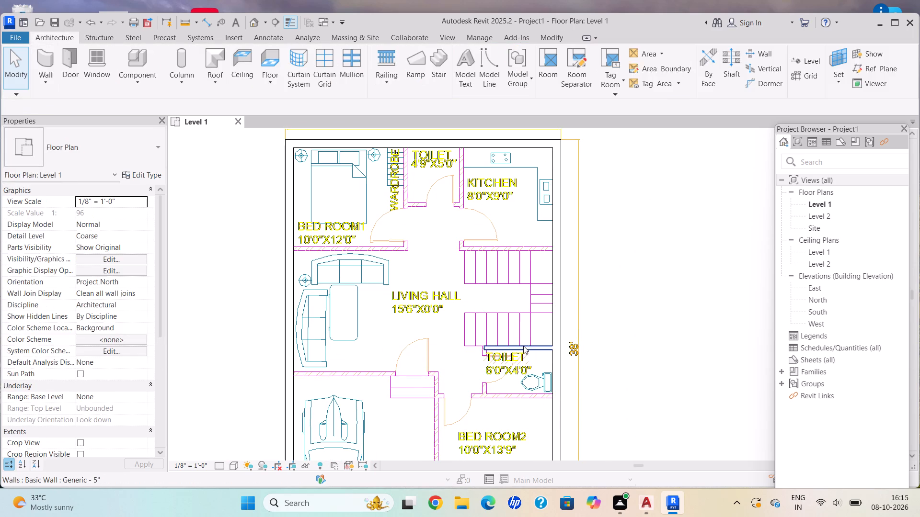
pyautogui.click(525, 342)
pyautogui.press('Delete')
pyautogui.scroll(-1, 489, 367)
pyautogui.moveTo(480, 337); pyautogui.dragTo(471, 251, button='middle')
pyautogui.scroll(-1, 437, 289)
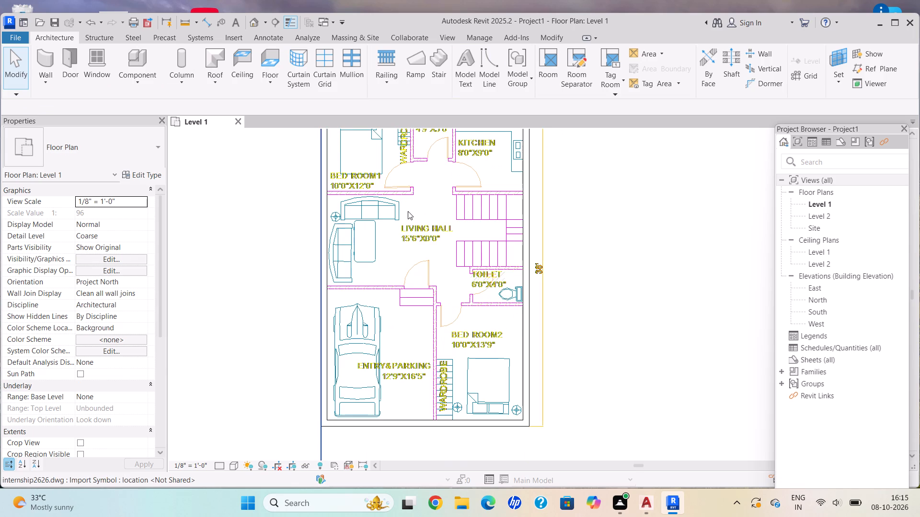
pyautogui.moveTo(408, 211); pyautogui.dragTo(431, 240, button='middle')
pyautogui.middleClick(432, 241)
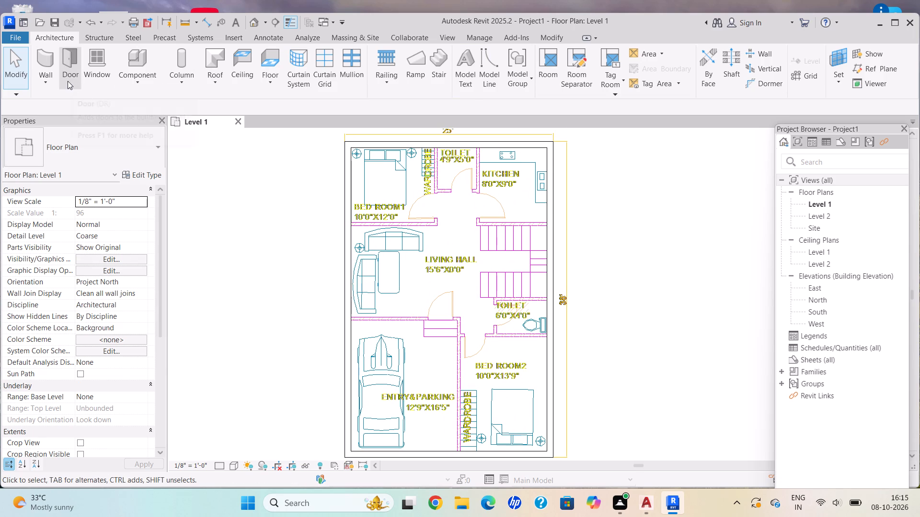
# Start a new architectural wall and set the Generic - 5" type's structure layer thickness to 4.5".
pyautogui.click(46, 79)
pyautogui.click(72, 101)
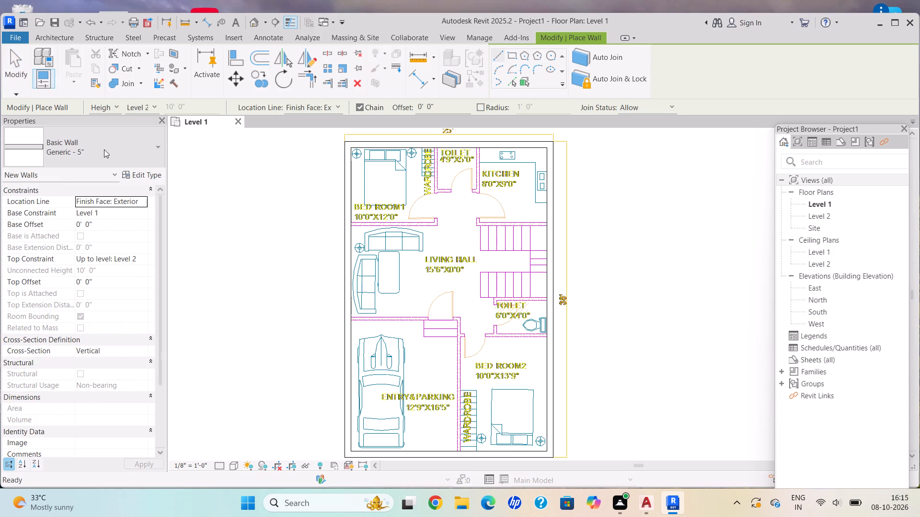
pyautogui.click(92, 149)
pyautogui.click(77, 203)
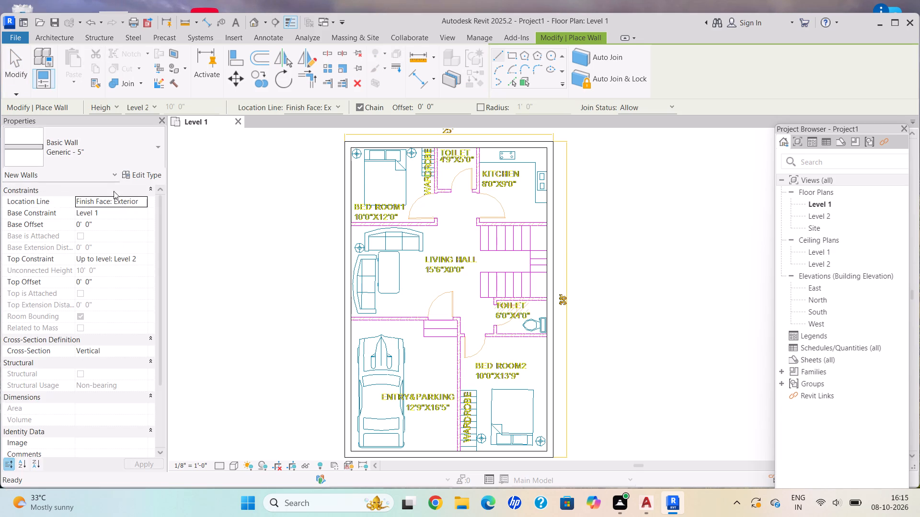
pyautogui.click(145, 171)
pyautogui.click(675, 178)
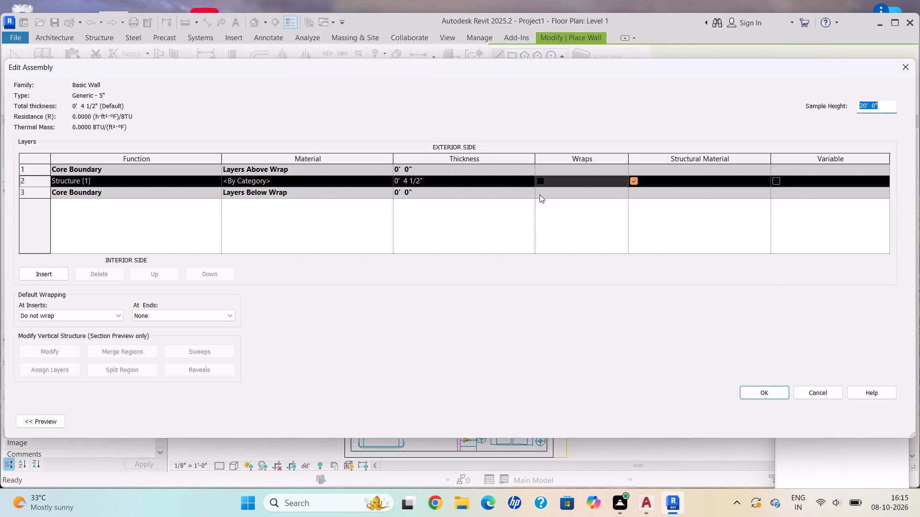
pyautogui.click(482, 181)
pyautogui.press('BackSpace')
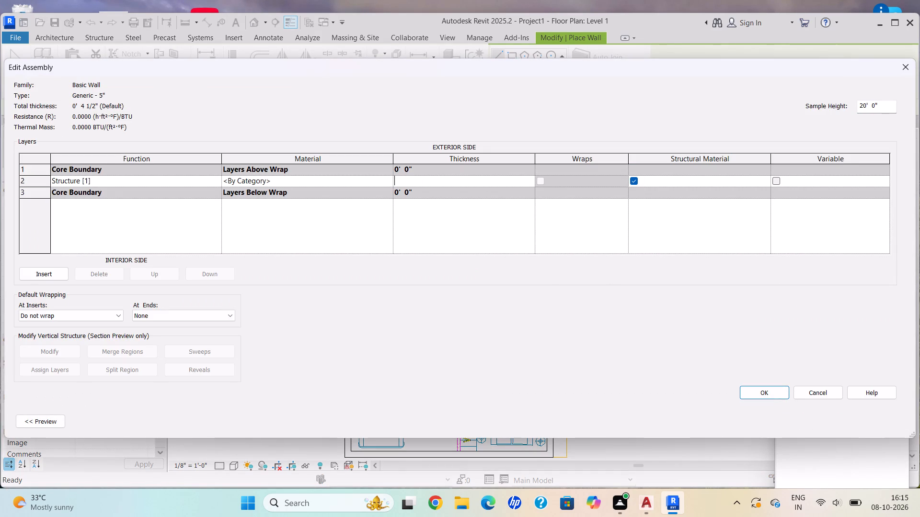
pyautogui.press('4')
pyautogui.press('.')
pyautogui.press('BackSpace')
pyautogui.press('BackSpace')
pyautogui.write('4.5"')
pyautogui.press('Return')
pyautogui.click(439, 181)
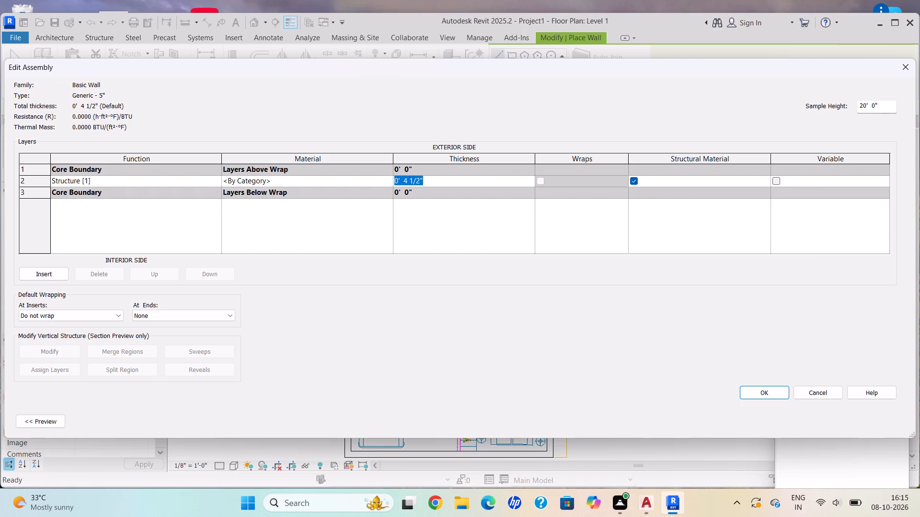
pyautogui.press('BackSpace')
pyautogui.write('4.5"')
pyautogui.press('Return')
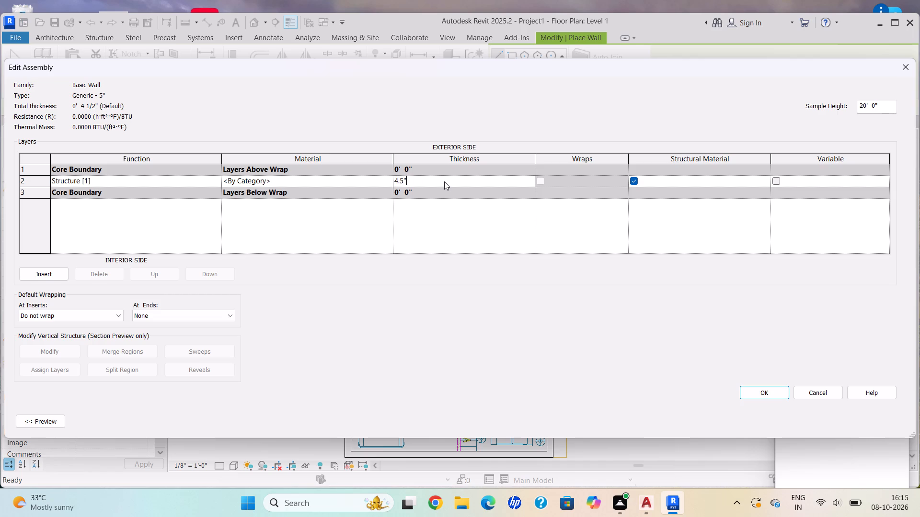
# Set the wall assembly's sample height to 10' and accept the Generic - 5" type settings.
pyautogui.click(892, 101)
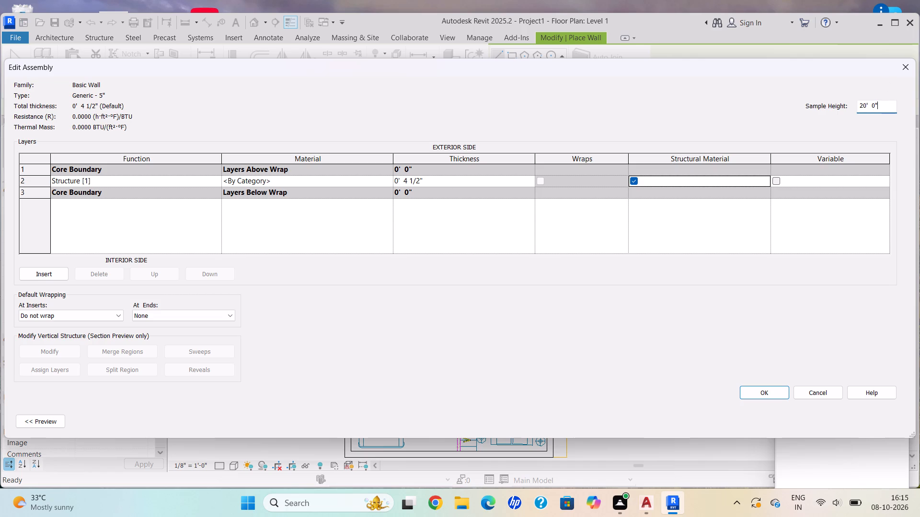
pyautogui.press('BackSpace')
pyautogui.press('BackSpace')
pyautogui.press('BackSpace')
pyautogui.press('BackSpace')
pyautogui.press('BackSpace')
pyautogui.press('BackSpace')
pyautogui.press('BackSpace')
pyautogui.press('BackSpace')
pyautogui.press('BackSpace')
pyautogui.press('BackSpace')
pyautogui.press('BackSpace')
pyautogui.press('BackSpace')
pyautogui.press('BackSpace')
pyautogui.press('BackSpace')
pyautogui.press('BackSpace')
pyautogui.press('1')
pyautogui.write("0'")
pyautogui.press('Return')
pyautogui.click(770, 398)
pyautogui.click(871, 424)
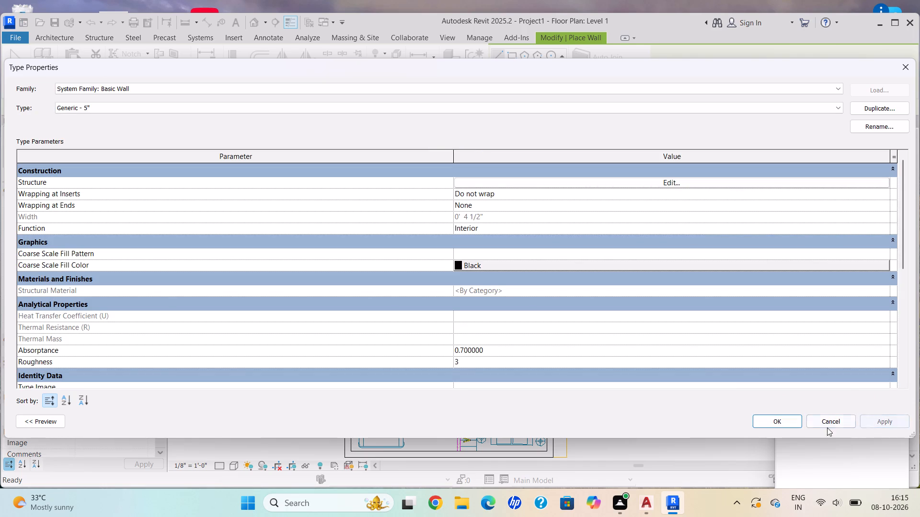
pyautogui.click(769, 419)
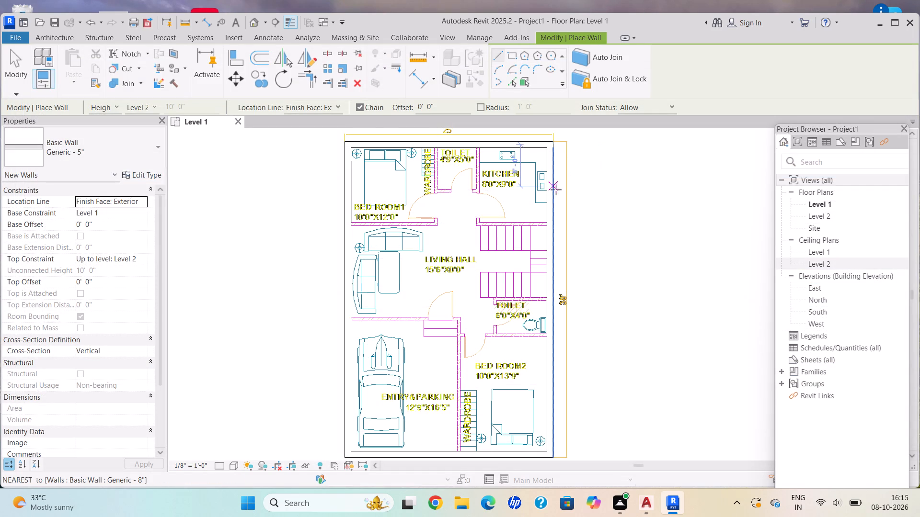
# Draw the Generic - 5" wall between the BED ROOM1 wardrobe and the toilet, from the top exterior wall to the living hall's upper corner.
pyautogui.scroll(-2, 556, 231)
pyautogui.moveTo(554, 234); pyautogui.dragTo(527, 266, button='middle')
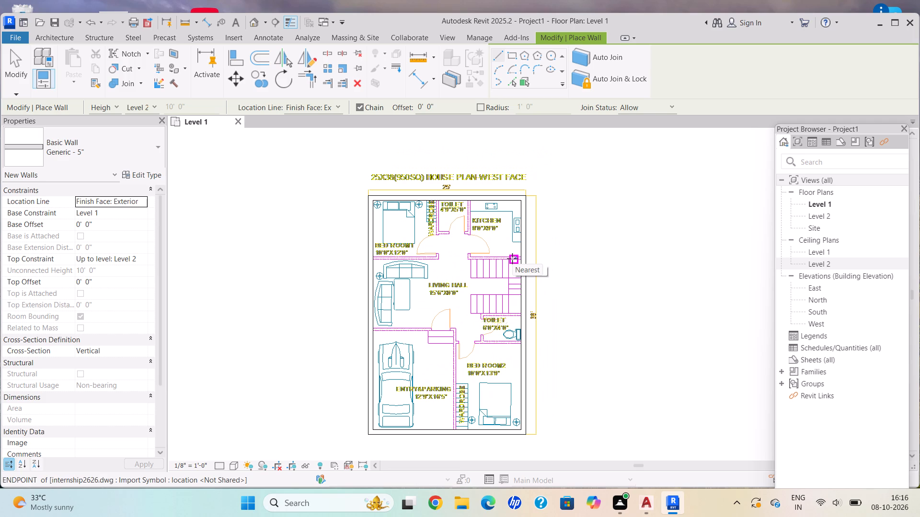
pyautogui.scroll(-1, 378, 236)
pyautogui.scroll(2, 378, 236)
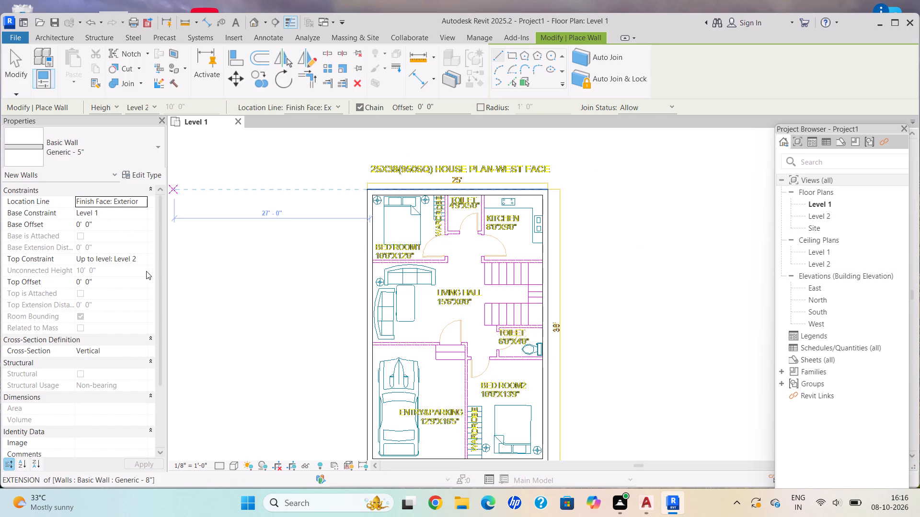
pyautogui.scroll(6, 482, 233)
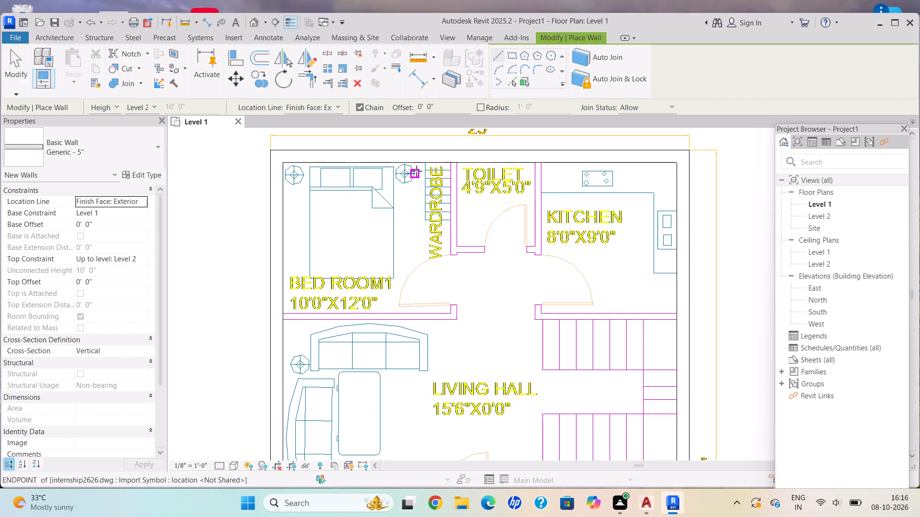
pyautogui.scroll(1, 417, 167)
pyautogui.scroll(6, 468, 147)
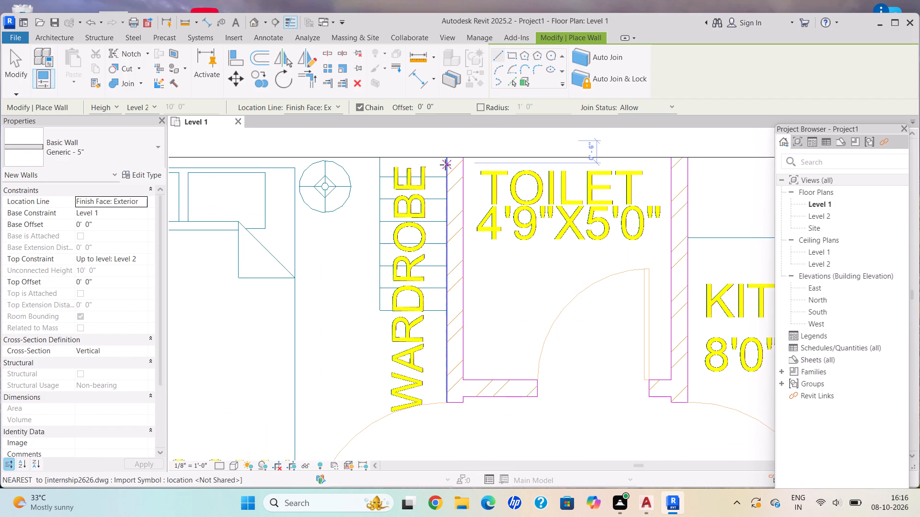
pyautogui.scroll(3, 469, 153)
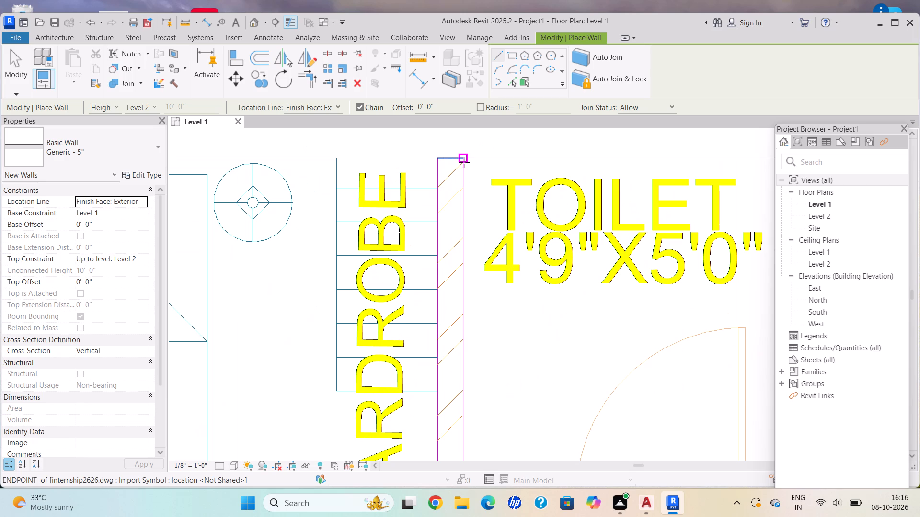
pyautogui.scroll(4, 461, 161)
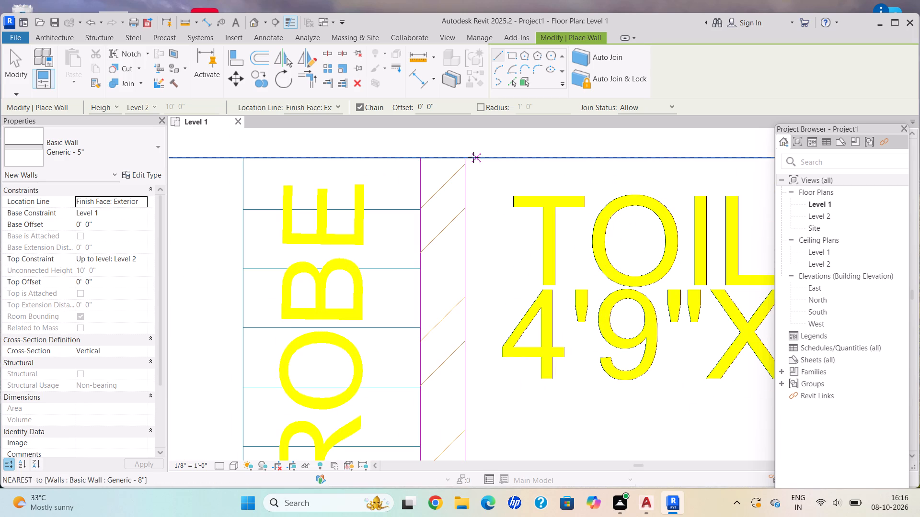
pyautogui.click(464, 157)
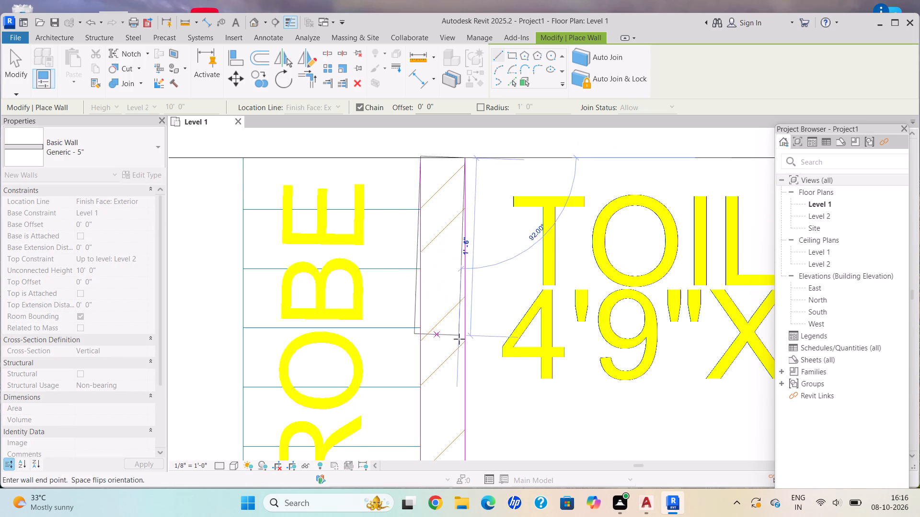
pyautogui.scroll(-6, 460, 339)
pyautogui.moveTo(456, 329); pyautogui.dragTo(454, 230, button='middle')
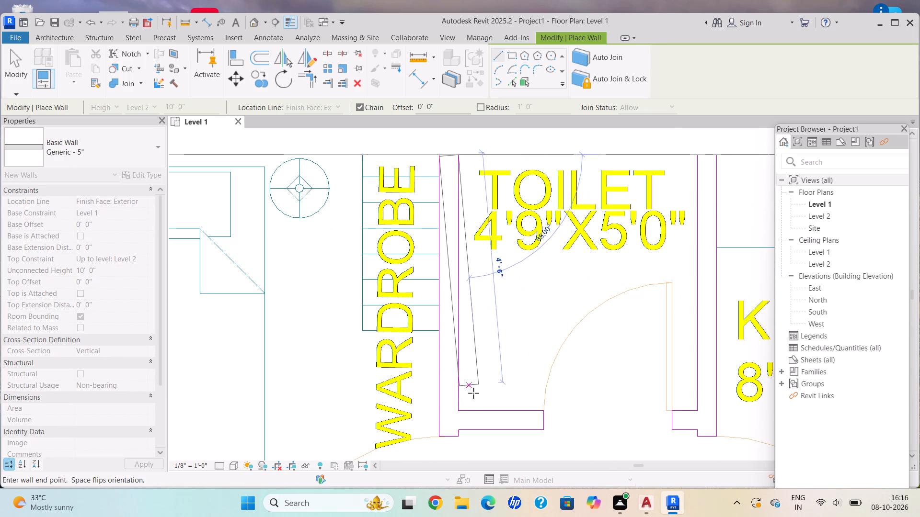
pyautogui.scroll(9, 465, 440)
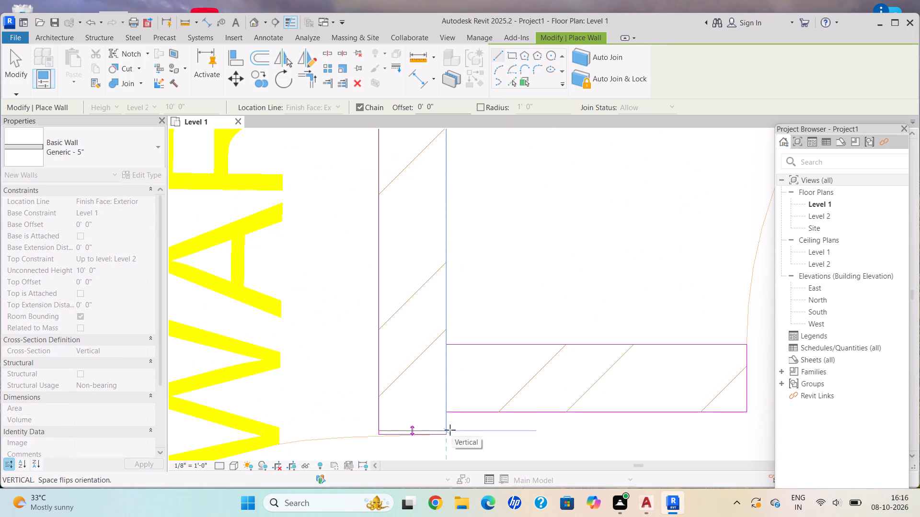
pyautogui.scroll(-6, 450, 428)
pyautogui.moveTo(450, 427); pyautogui.dragTo(455, 271, button='middle')
pyautogui.scroll(-6, 456, 391)
pyautogui.moveTo(456, 405); pyautogui.dragTo(477, 196, button='middle')
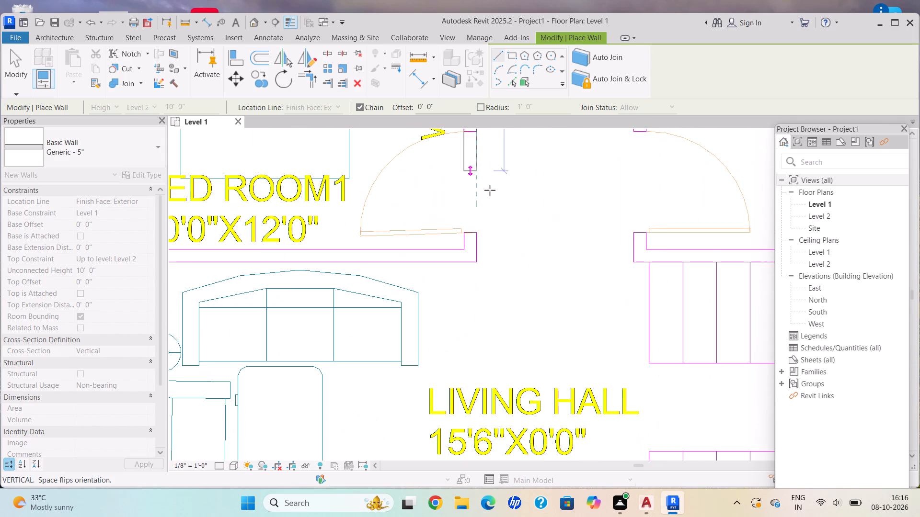
pyautogui.scroll(6, 472, 257)
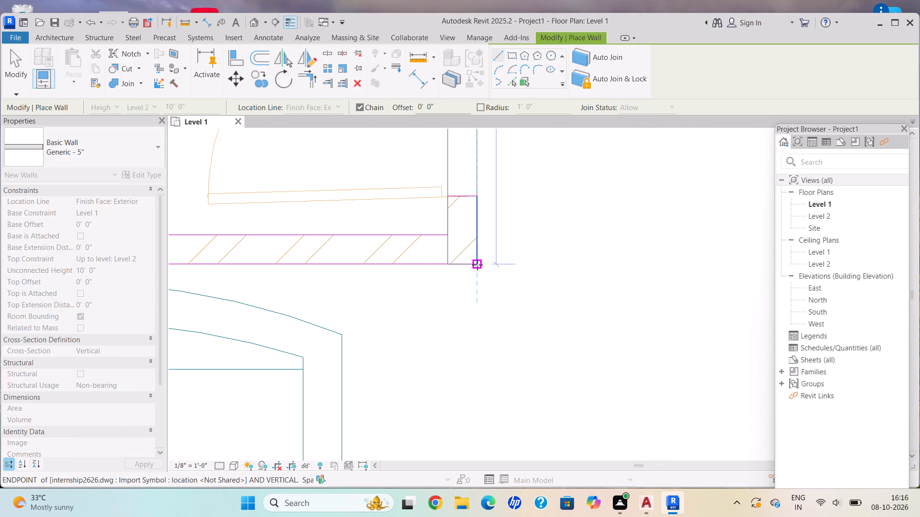
pyautogui.click(477, 265)
pyautogui.press('Escape')
# Draw the wall between the 4'9"X5'0" toilet and the kitchen, from the top exterior wall to the corner above the stairs.
pyautogui.scroll(-6, 579, 176)
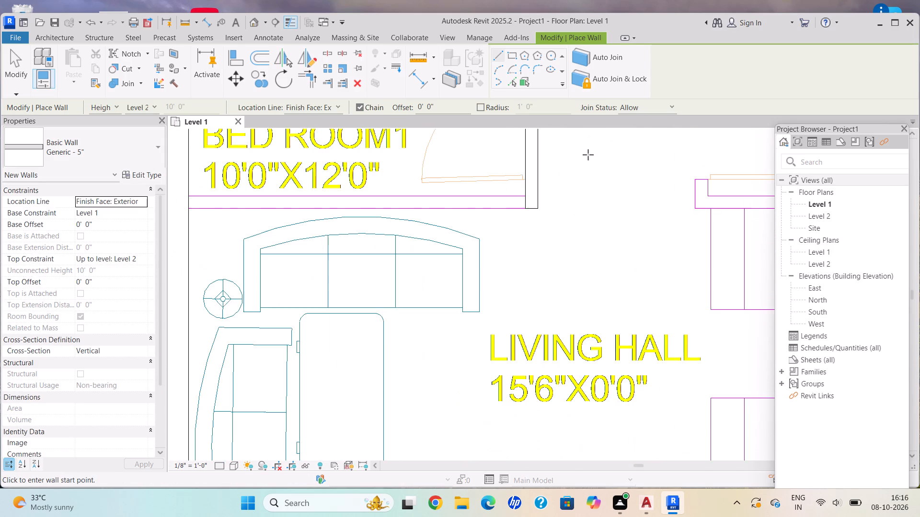
pyautogui.moveTo(579, 173); pyautogui.dragTo(469, 323, button='middle')
pyautogui.scroll(-3, 568, 230)
pyautogui.moveTo(562, 258); pyautogui.dragTo(485, 398, button='middle')
pyautogui.scroll(8, 521, 260)
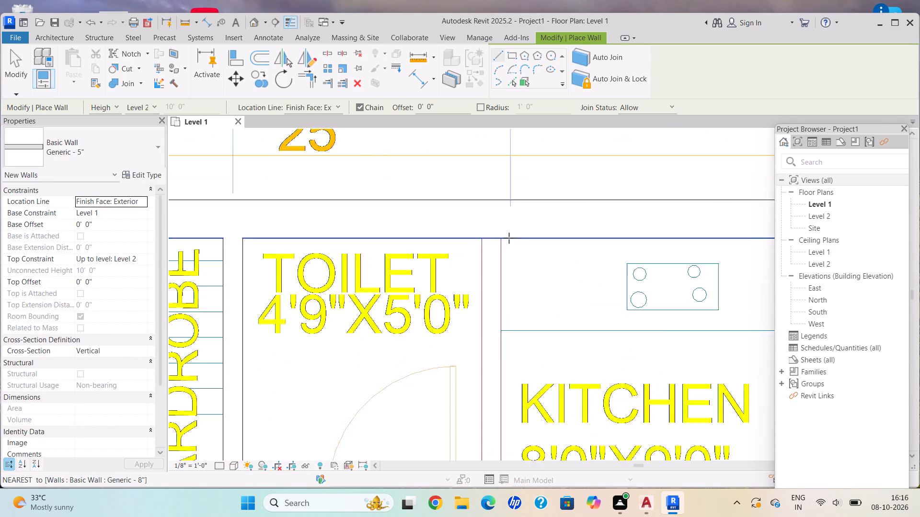
pyautogui.scroll(1, 509, 238)
pyautogui.click(495, 237)
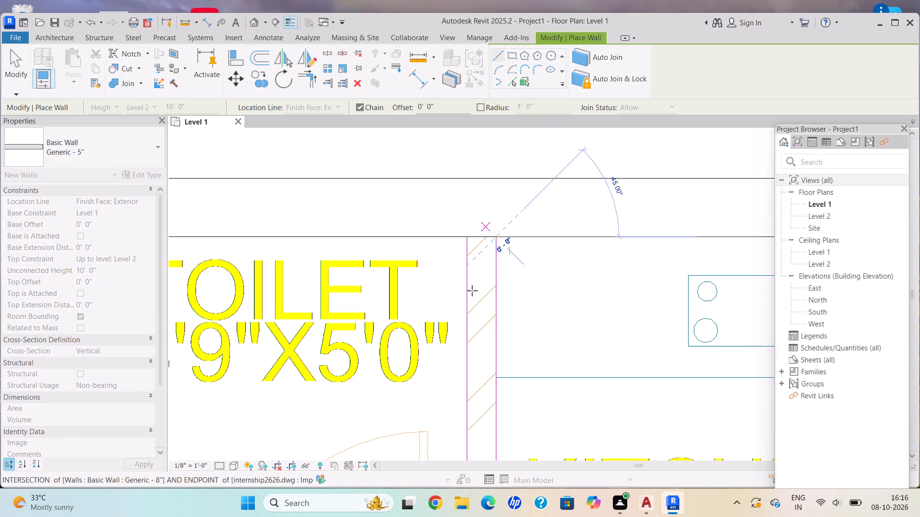
pyautogui.scroll(-1, 495, 407)
pyautogui.moveTo(495, 407); pyautogui.dragTo(490, 185, button='middle')
pyautogui.scroll(-1, 468, 321)
pyautogui.moveTo(491, 393); pyautogui.dragTo(499, 204, button='middle')
pyautogui.moveTo(501, 408); pyautogui.dragTo(485, 275, button='middle')
pyautogui.scroll(-2, 497, 406)
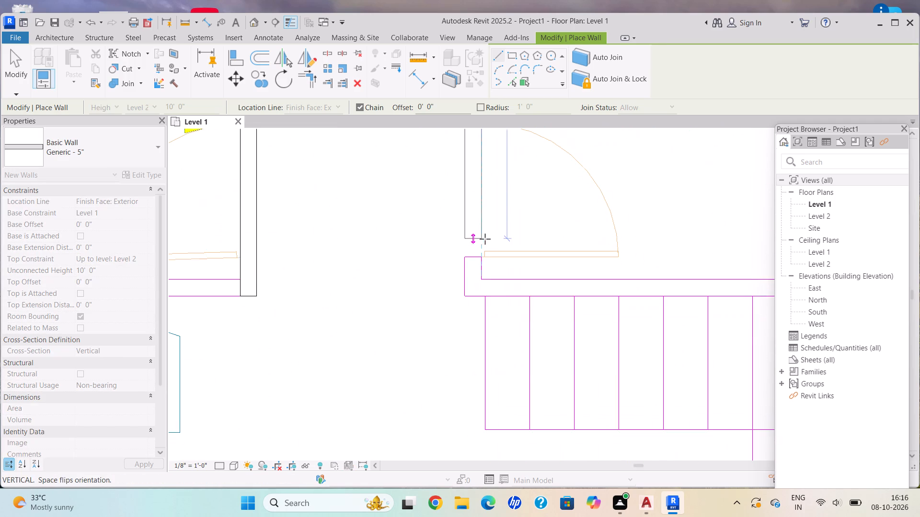
pyautogui.moveTo(487, 322); pyautogui.dragTo(487, 330, button='middle')
pyautogui.middleClick(487, 339)
pyautogui.scroll(7, 485, 297)
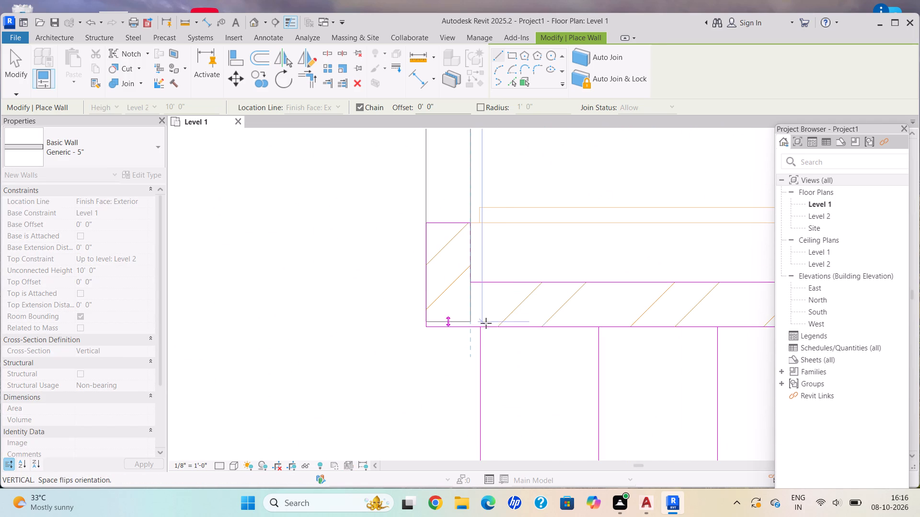
pyautogui.scroll(8, 465, 332)
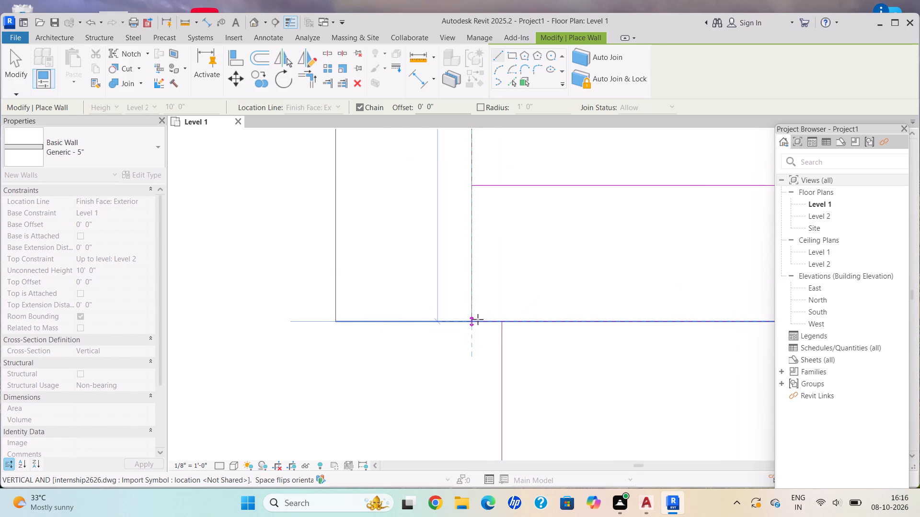
pyautogui.click(473, 323)
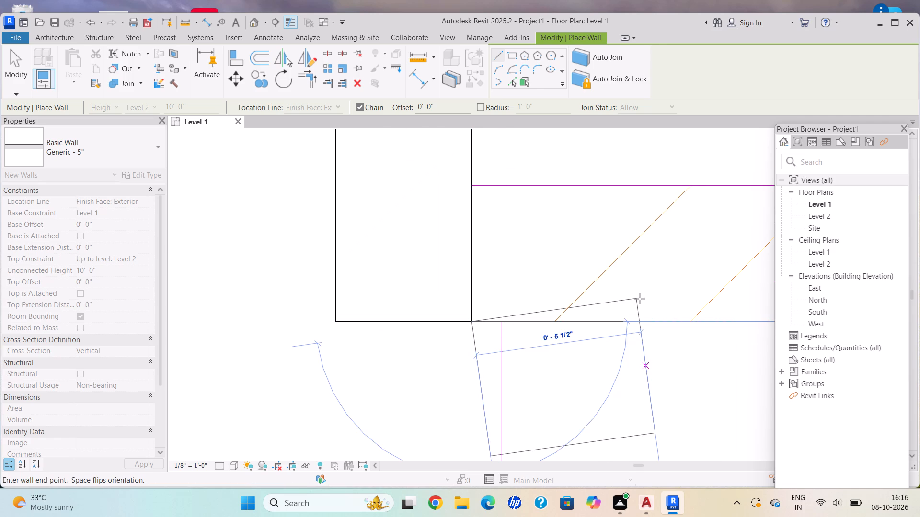
pyautogui.press('Escape')
# Draw the 4'9"X5'0" toilet's lower wall across its door opening, between the wardrobe-side and kitchen-side walls, and leave the Wall command.
pyautogui.scroll(-20, 612, 278)
pyautogui.scroll(-2, 612, 278)
pyautogui.moveTo(603, 263); pyautogui.dragTo(398, 316, button='middle')
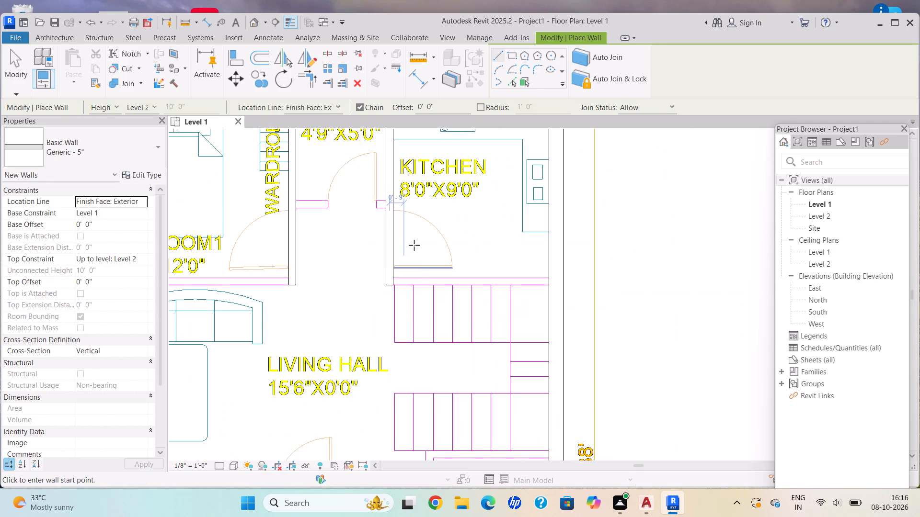
pyautogui.moveTo(416, 246); pyautogui.dragTo(455, 302, button='middle')
pyautogui.scroll(4, 382, 285)
pyautogui.scroll(2, 332, 262)
pyautogui.scroll(-1, 333, 262)
pyautogui.scroll(4, 333, 262)
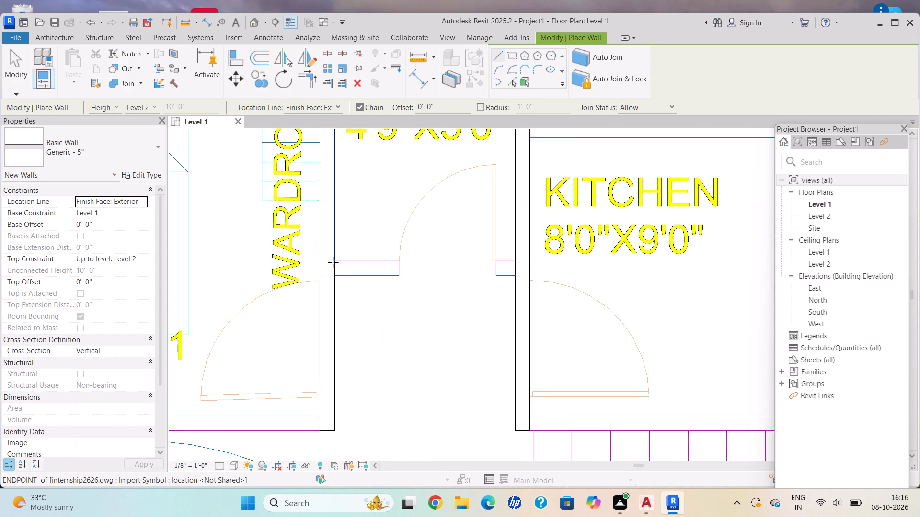
pyautogui.scroll(3, 333, 262)
pyautogui.click(336, 259)
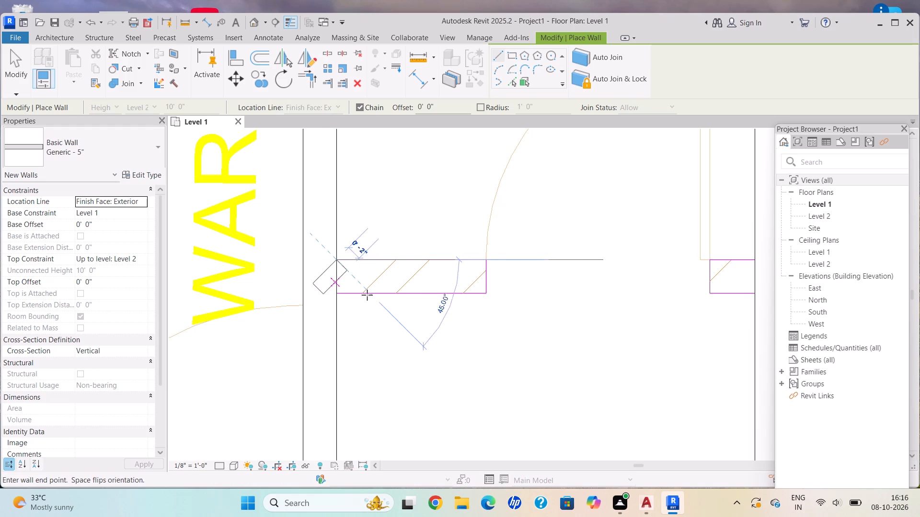
pyautogui.moveTo(593, 259); pyautogui.dragTo(395, 273, button='middle')
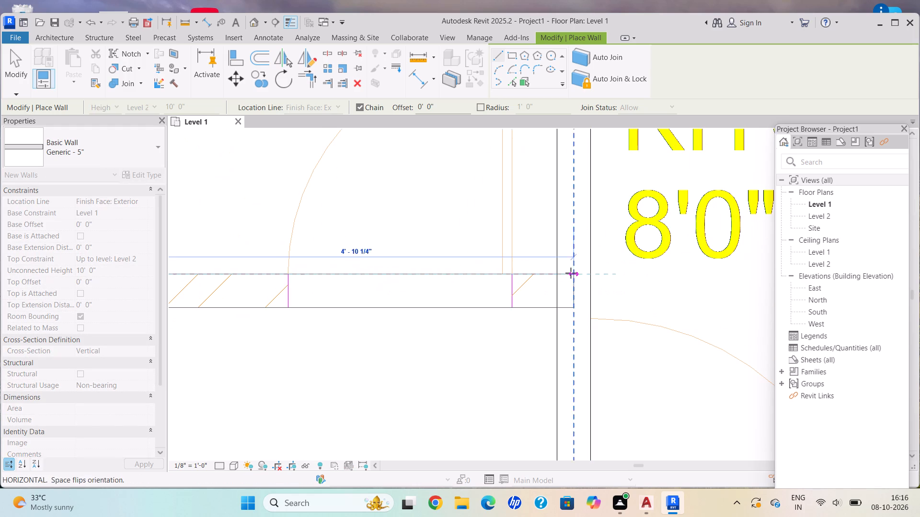
pyautogui.click(559, 272)
pyautogui.press('Escape')
pyautogui.press('Escape')
pyautogui.scroll(-2, 554, 351)
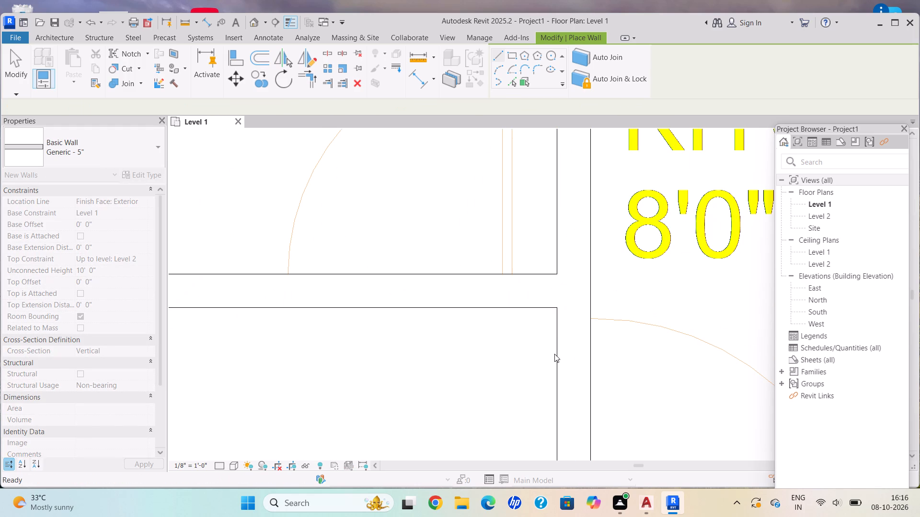
# Start a new wall with the Generic - 5" type and review its assembly structure, accepting the type settings.
pyautogui.scroll(-9, 554, 354)
pyautogui.moveTo(560, 348); pyautogui.dragTo(579, 240, button='middle')
pyautogui.scroll(5, 624, 251)
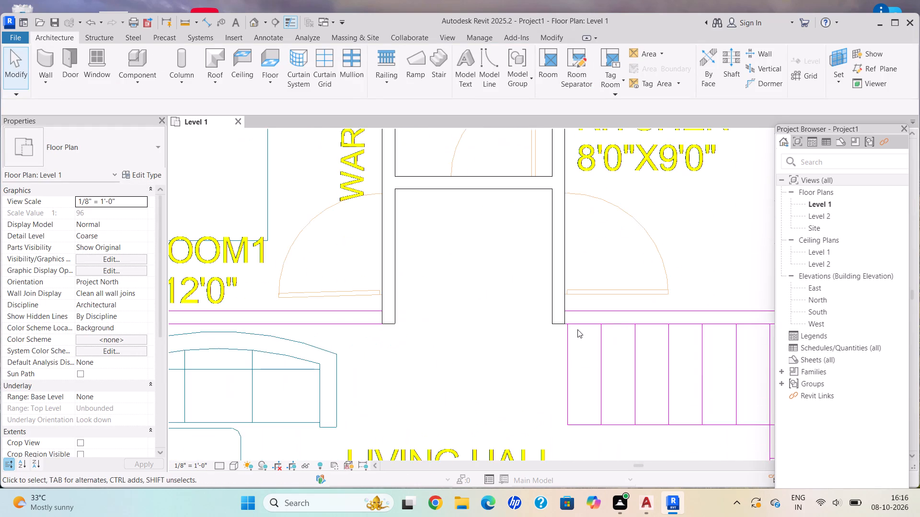
pyautogui.scroll(4, 577, 329)
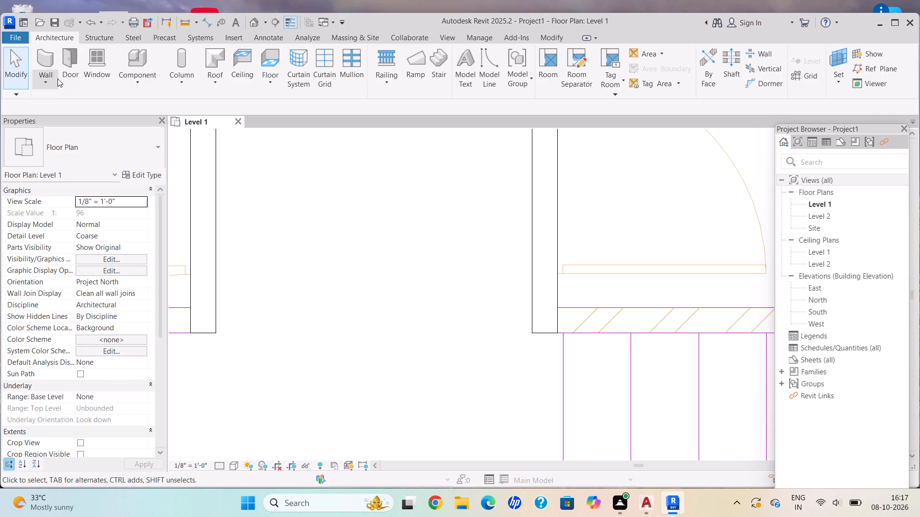
pyautogui.click(48, 78)
pyautogui.click(74, 98)
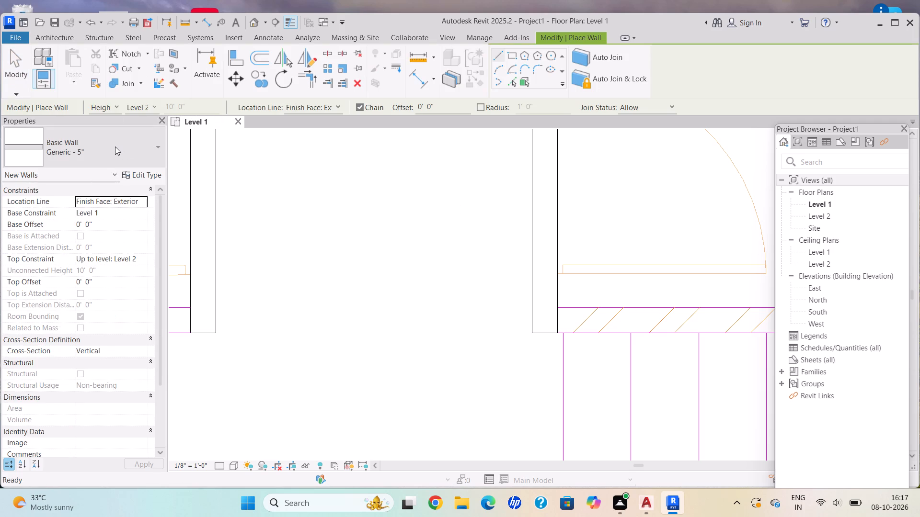
pyautogui.click(115, 146)
pyautogui.click(88, 197)
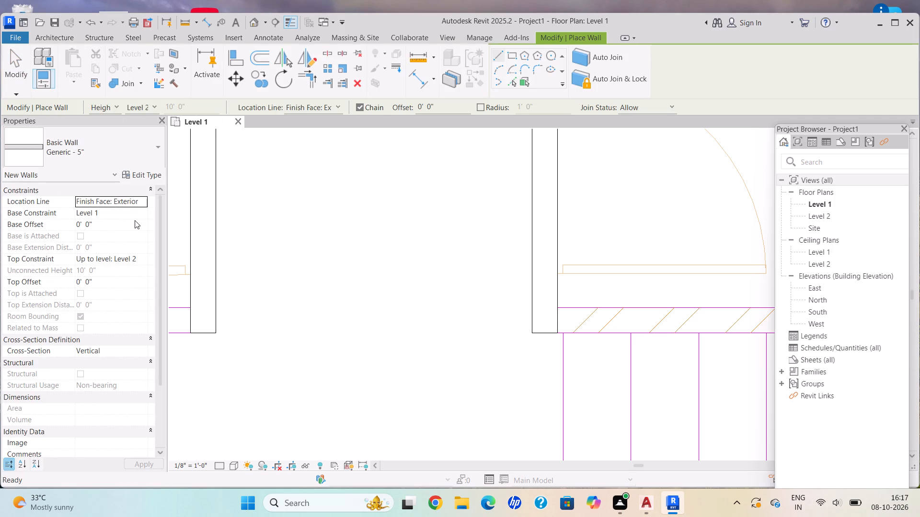
pyautogui.click(157, 175)
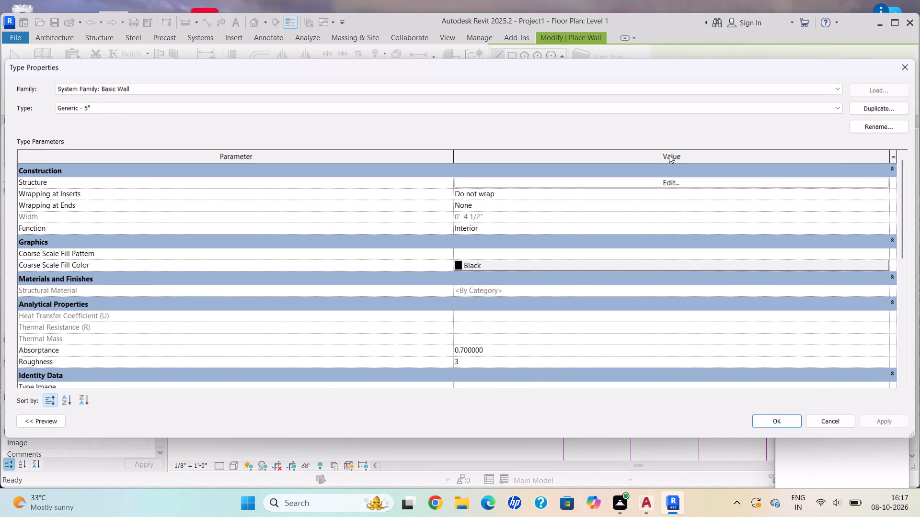
pyautogui.click(672, 180)
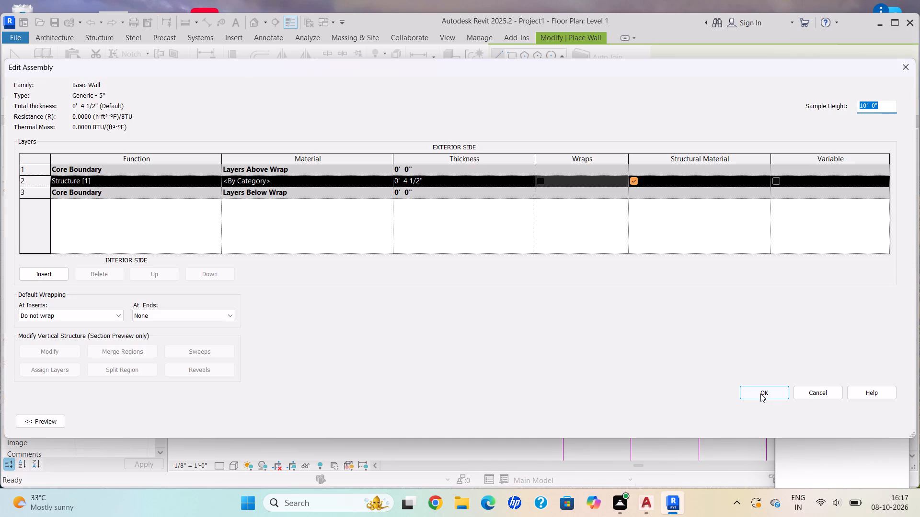
pyautogui.click(759, 392)
pyautogui.click(872, 421)
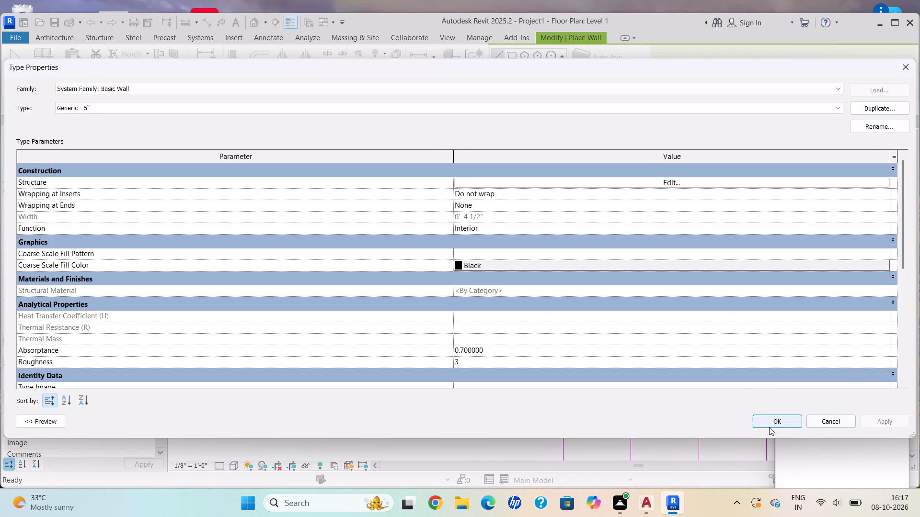
pyautogui.click(787, 425)
# Draw the Generic - 5" wall below BED ROOM1 and the kitchen, continuously from the left exterior wall to the right exterior wall.
pyautogui.scroll(-4, 601, 281)
pyautogui.moveTo(462, 244); pyautogui.dragTo(426, 243, button='middle')
pyautogui.scroll(-5, 417, 244)
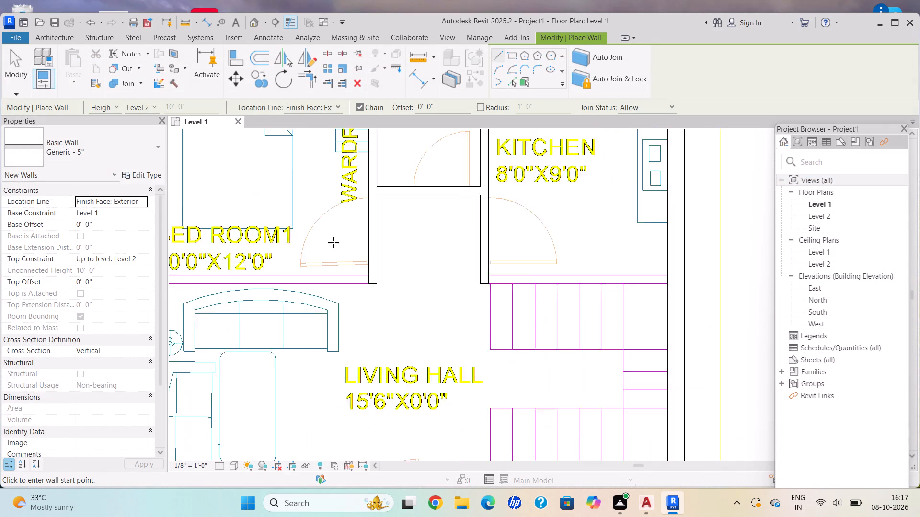
pyautogui.scroll(-1, 333, 242)
pyautogui.moveTo(356, 253); pyautogui.dragTo(496, 279, button='middle')
pyautogui.scroll(13, 336, 299)
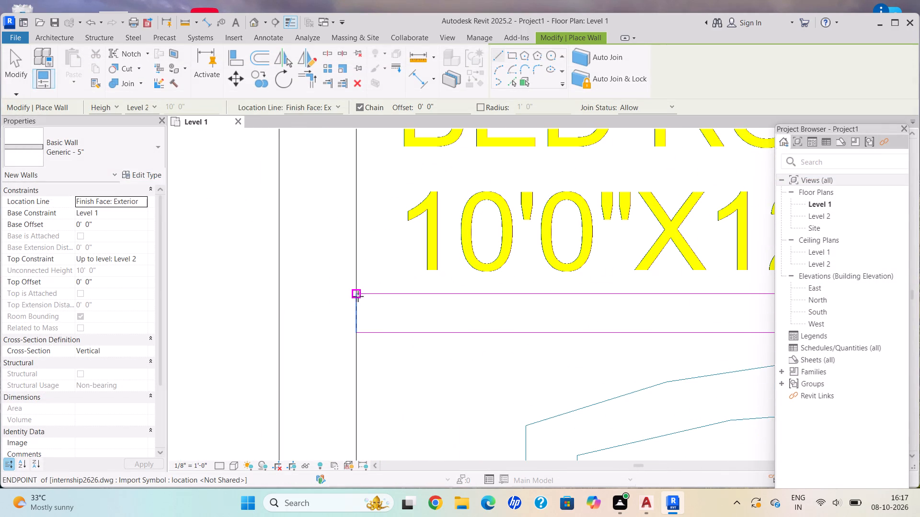
pyautogui.scroll(3, 367, 303)
pyautogui.scroll(-1, 366, 303)
pyautogui.scroll(2, 365, 303)
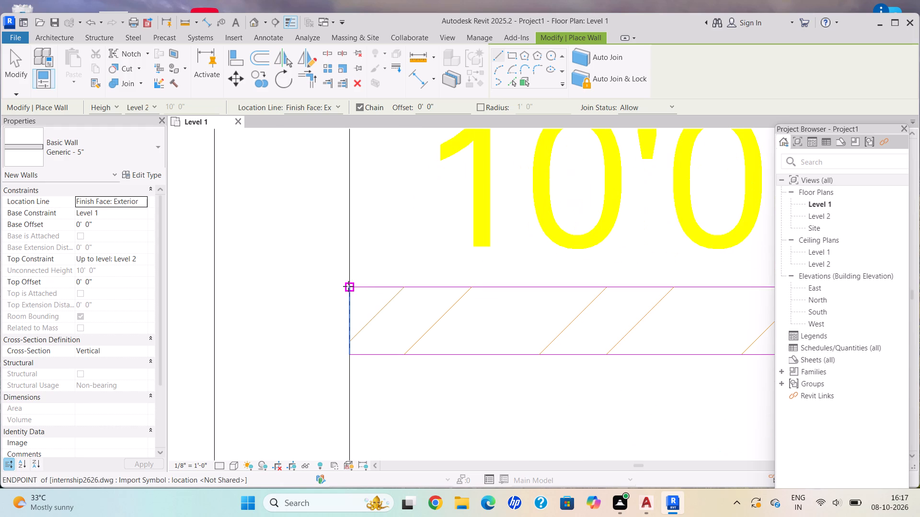
pyautogui.click(349, 286)
pyautogui.moveTo(679, 285); pyautogui.dragTo(448, 263, button='middle')
pyautogui.scroll(-1, 436, 271)
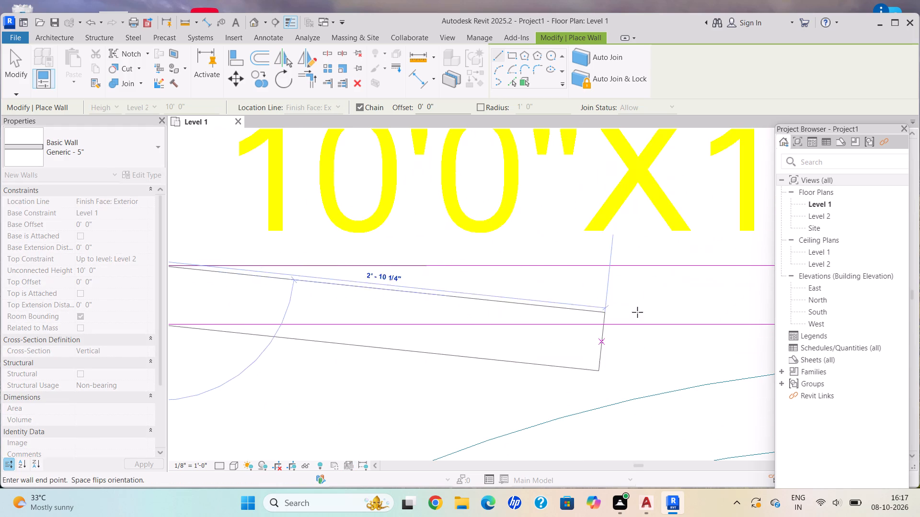
pyautogui.scroll(-3, 723, 248)
pyautogui.moveTo(723, 248); pyautogui.dragTo(483, 291, button='middle')
pyautogui.scroll(-2, 610, 302)
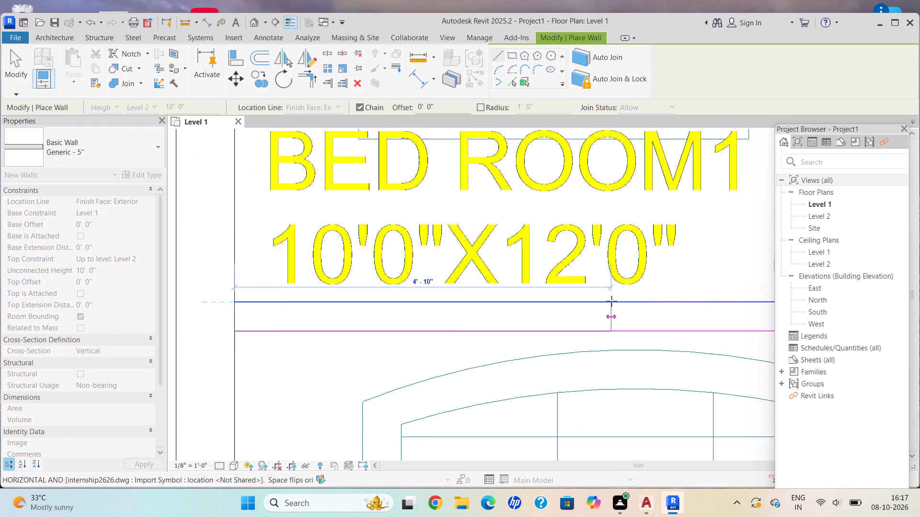
pyautogui.scroll(-2, 611, 301)
pyautogui.moveTo(611, 301); pyautogui.dragTo(403, 311, button='middle')
pyautogui.scroll(-1, 701, 310)
pyautogui.moveTo(701, 310); pyautogui.dragTo(324, 320, button='middle')
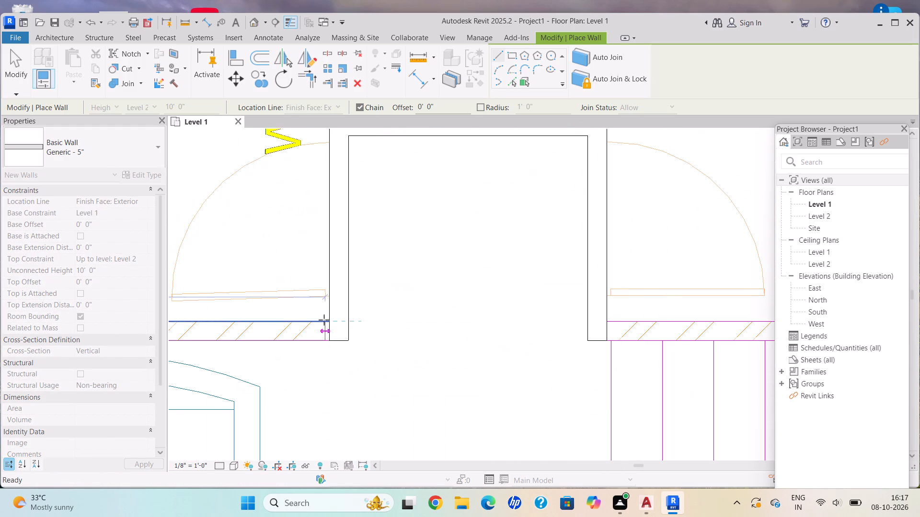
pyautogui.scroll(-1, 683, 312)
pyautogui.moveTo(682, 305); pyautogui.dragTo(395, 328, button='middle')
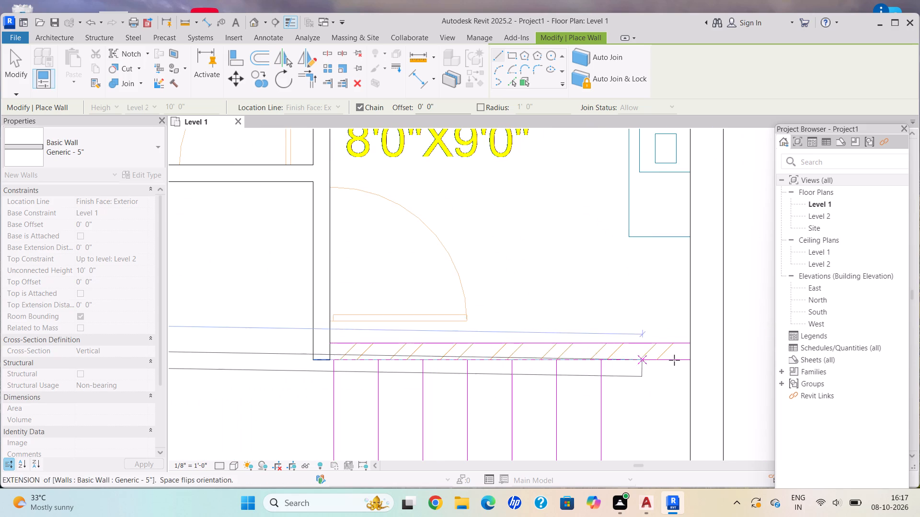
pyautogui.scroll(8, 680, 356)
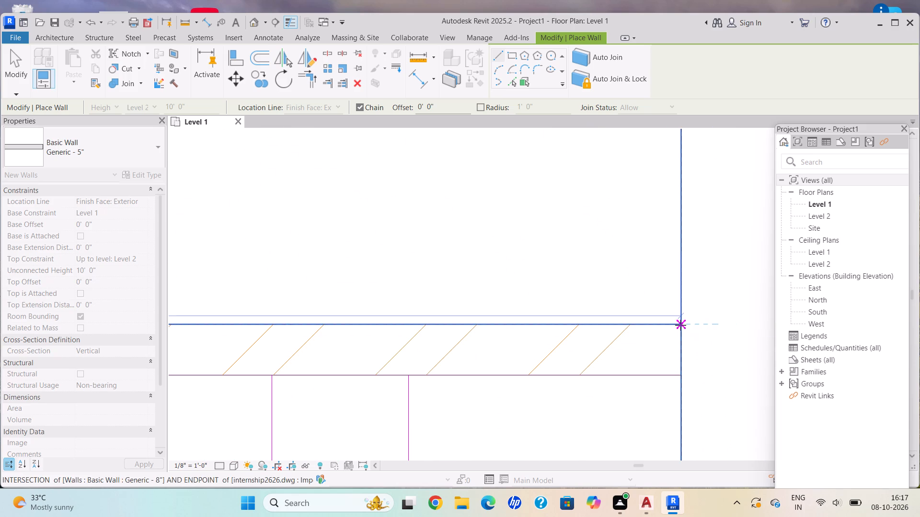
pyautogui.click(680, 325)
pyautogui.press('Escape')
# Draw the wall between the living hall and the parking from the left exterior wall, across the door opening, to the corner beyond the entry steps.
pyautogui.scroll(-11, 569, 315)
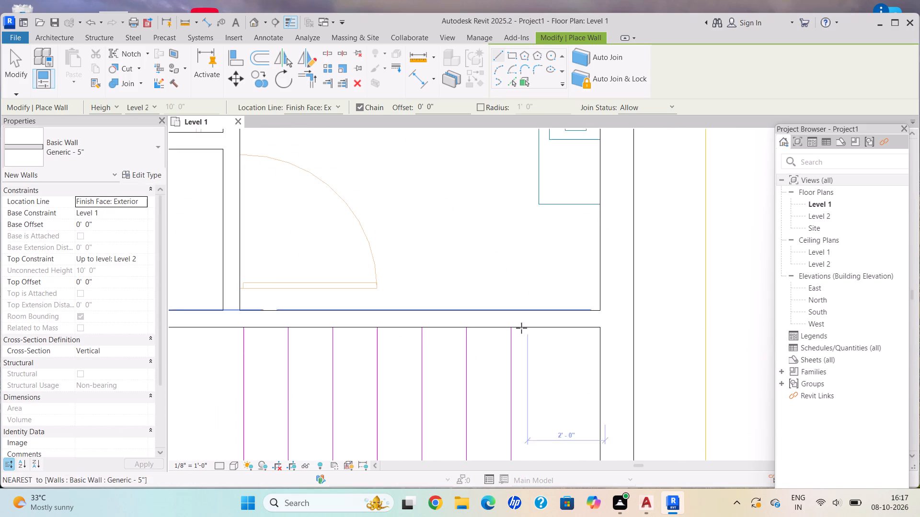
pyautogui.scroll(-3, 521, 328)
pyautogui.moveTo(521, 328); pyautogui.dragTo(536, 293, button='middle')
pyautogui.moveTo(533, 320); pyautogui.dragTo(589, 223, button='middle')
pyautogui.moveTo(477, 325); pyautogui.dragTo(615, 213, button='middle')
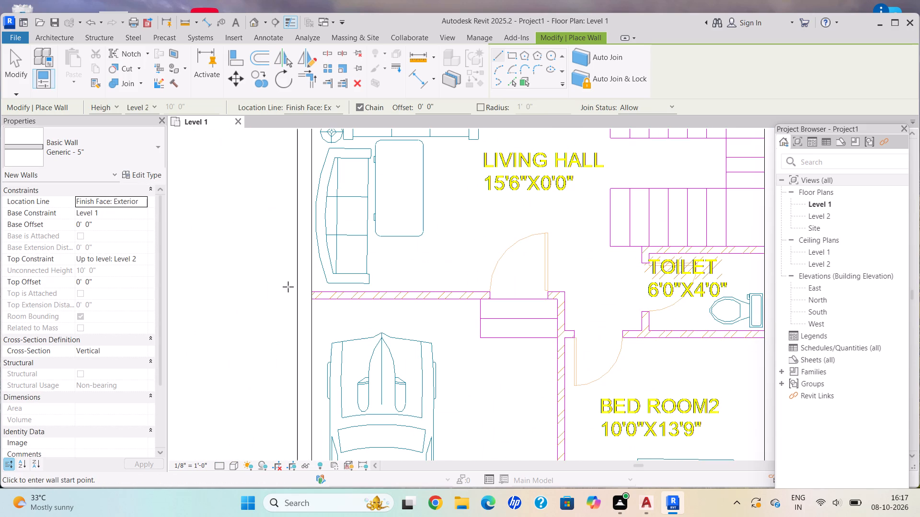
pyautogui.scroll(17, 282, 282)
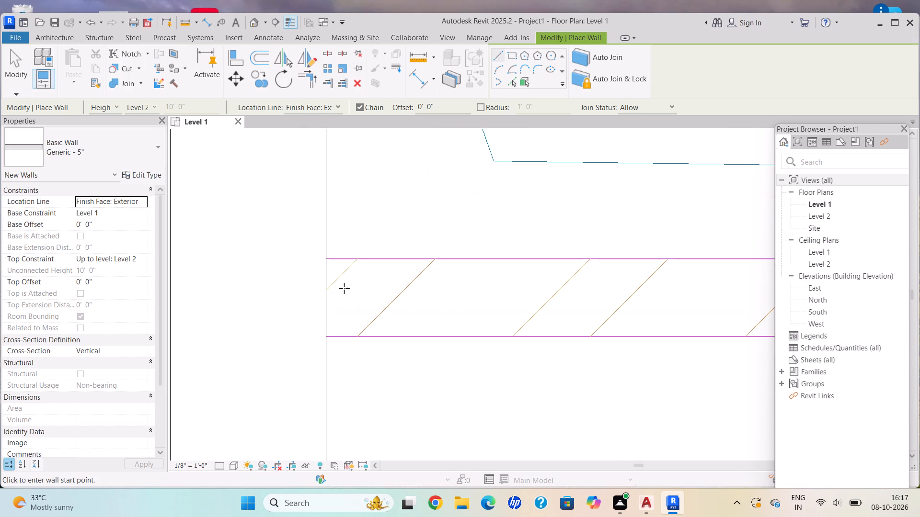
pyautogui.click(326, 259)
pyautogui.scroll(-1, 726, 251)
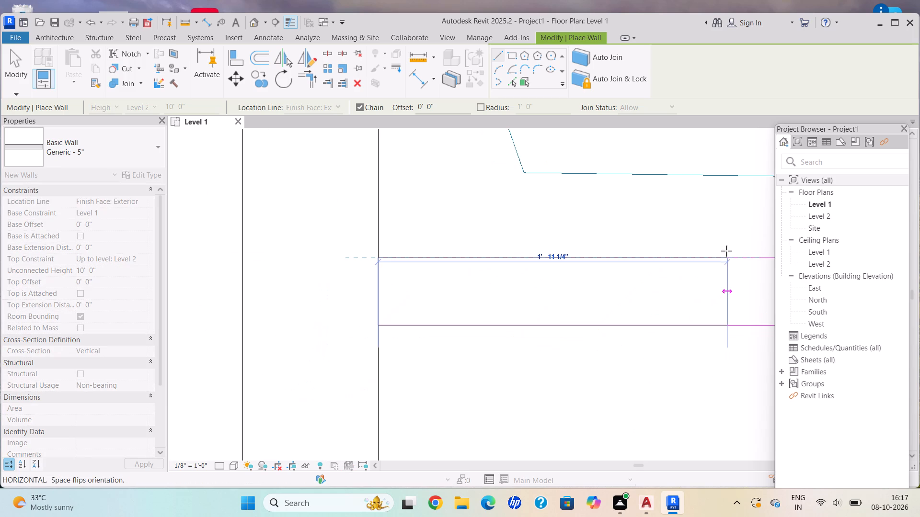
pyautogui.middleClick(726, 251)
pyautogui.moveTo(726, 250); pyautogui.dragTo(717, 250, button='middle')
pyautogui.moveTo(683, 253); pyautogui.dragTo(471, 299, button='middle')
pyautogui.scroll(6, 323, 297)
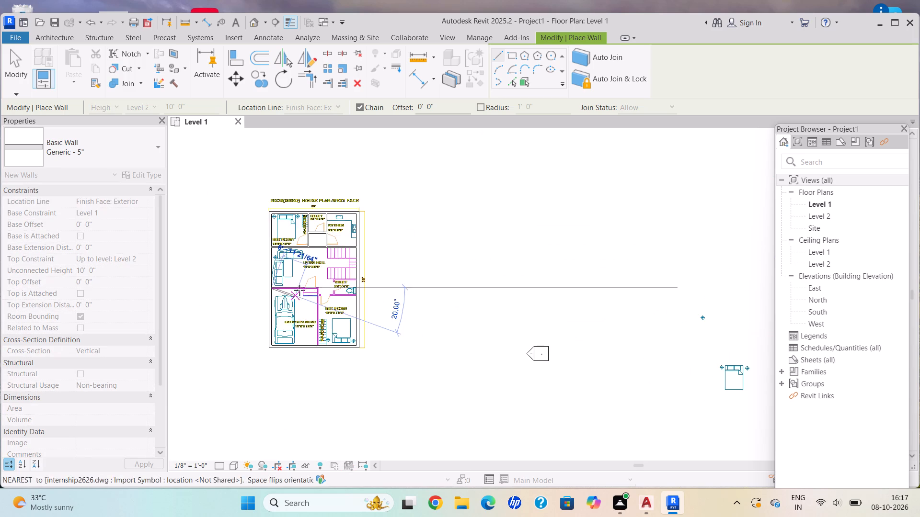
pyautogui.scroll(16, 290, 285)
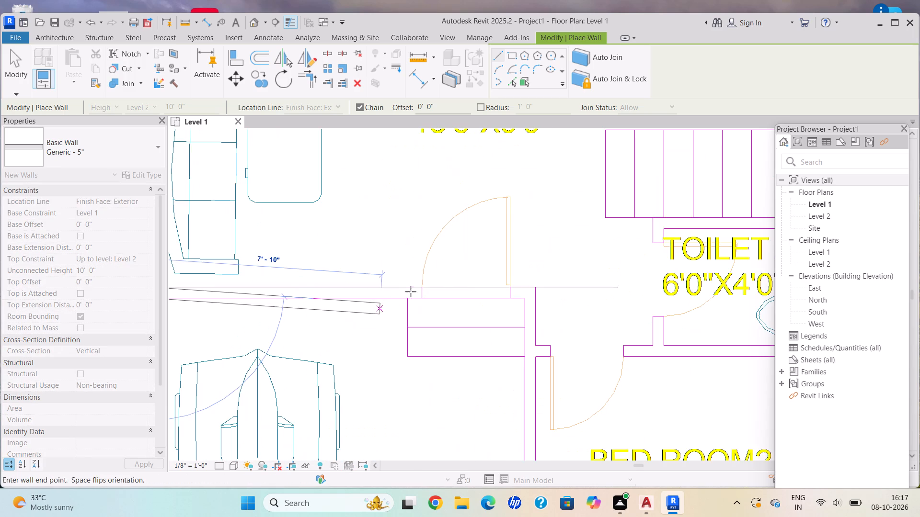
pyautogui.scroll(3, 483, 288)
pyautogui.scroll(3, 569, 289)
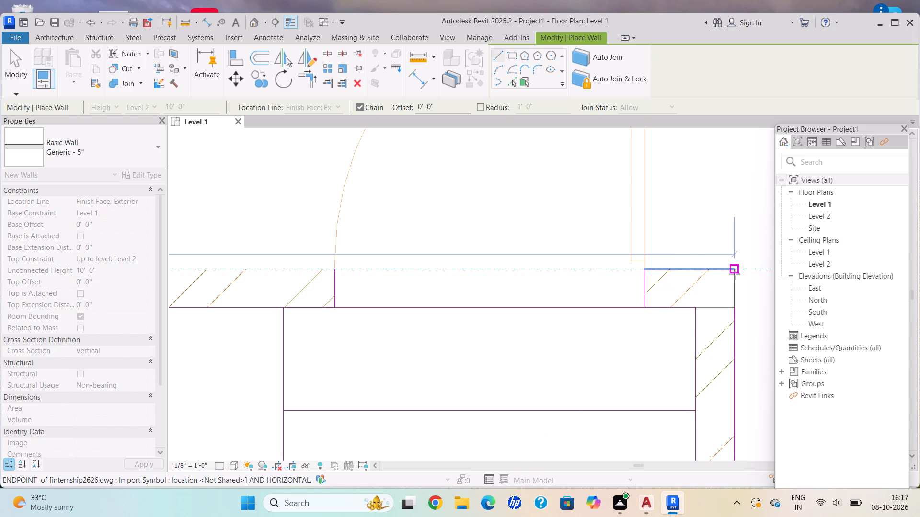
pyautogui.click(733, 271)
# Continue the wall down between ENTRY&PARKING and BED ROOM2 to the bottom exterior wall's inner face, and end the chain.
pyautogui.scroll(-2, 747, 393)
pyautogui.moveTo(745, 396); pyautogui.dragTo(687, 243, button='middle')
pyautogui.moveTo(675, 202); pyautogui.dragTo(672, 191, button='middle')
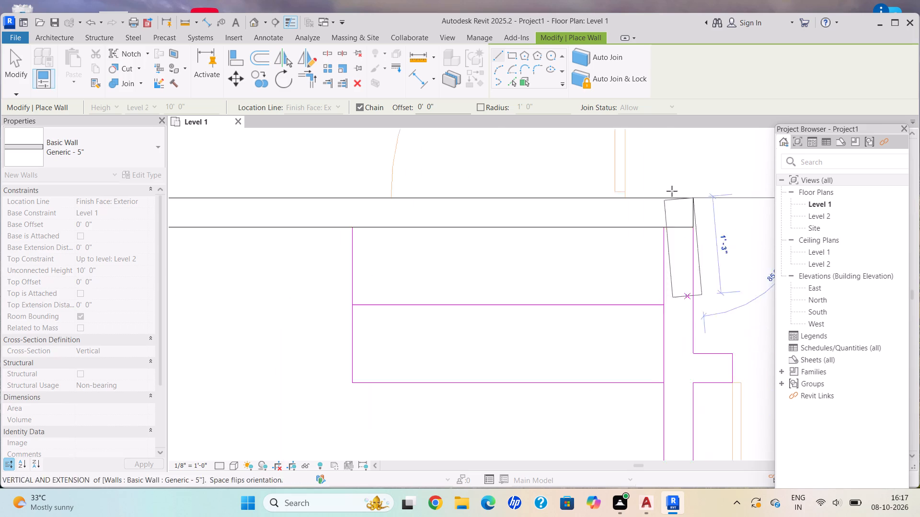
pyautogui.moveTo(672, 191); pyautogui.dragTo(670, 188, button='middle')
pyautogui.scroll(-1, 670, 188)
pyautogui.moveTo(678, 337); pyautogui.dragTo(637, 280, button='middle')
pyautogui.scroll(-1, 637, 279)
pyautogui.moveTo(627, 399); pyautogui.dragTo(621, 325, button='middle')
pyautogui.scroll(-1, 626, 382)
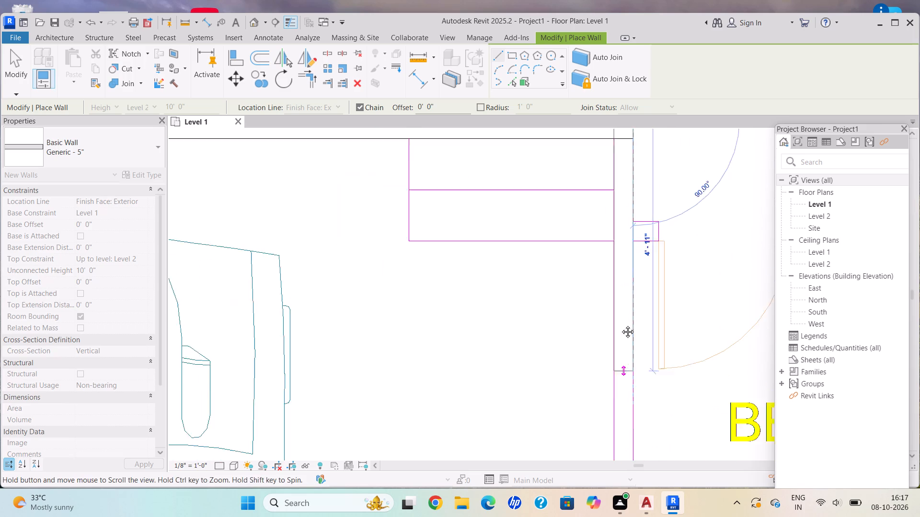
pyautogui.moveTo(621, 325); pyautogui.dragTo(621, 314, button='middle')
pyautogui.scroll(-1, 621, 325)
pyautogui.moveTo(618, 367); pyautogui.dragTo(600, 327, button='middle')
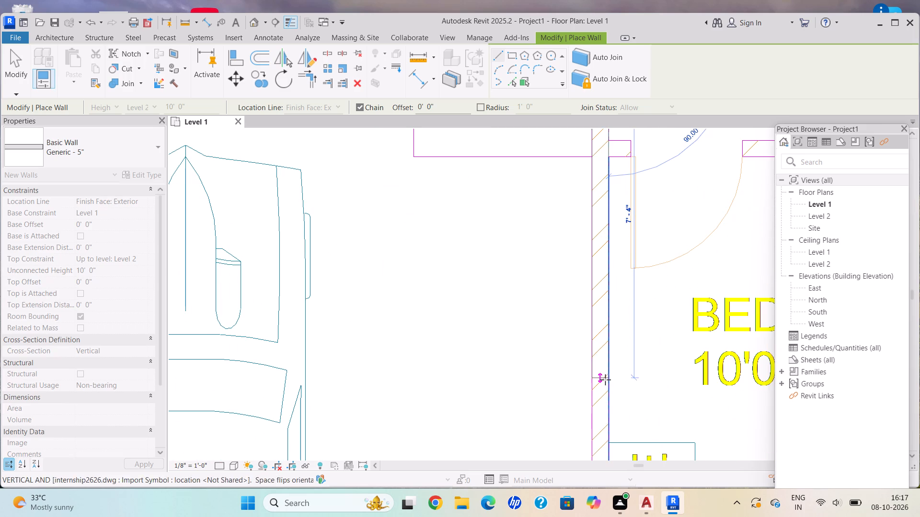
pyautogui.scroll(-2, 605, 380)
pyautogui.moveTo(605, 380); pyautogui.dragTo(606, 325, button='middle')
pyautogui.moveTo(606, 376); pyautogui.dragTo(590, 324, button='middle')
pyautogui.scroll(-1, 595, 407)
pyautogui.moveTo(595, 407); pyautogui.dragTo(583, 391, button='middle')
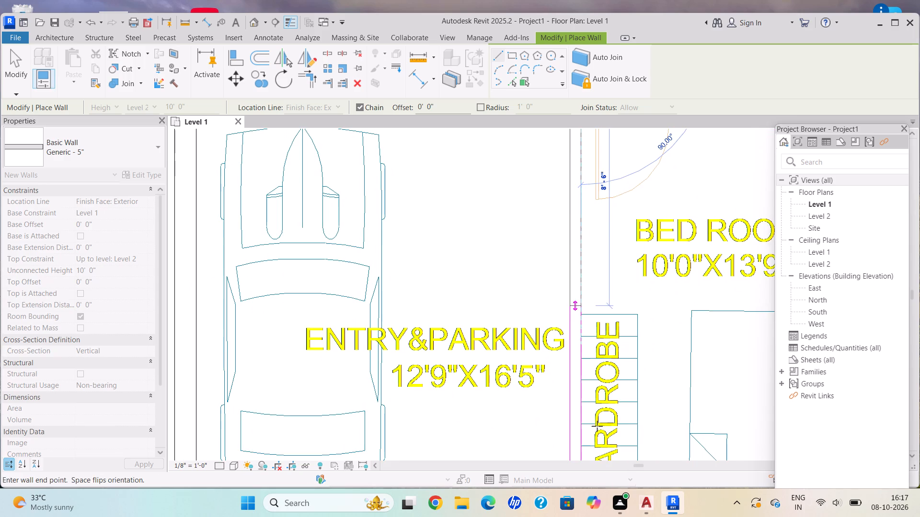
pyautogui.moveTo(598, 431); pyautogui.dragTo(592, 286, button='middle')
pyautogui.scroll(10, 587, 360)
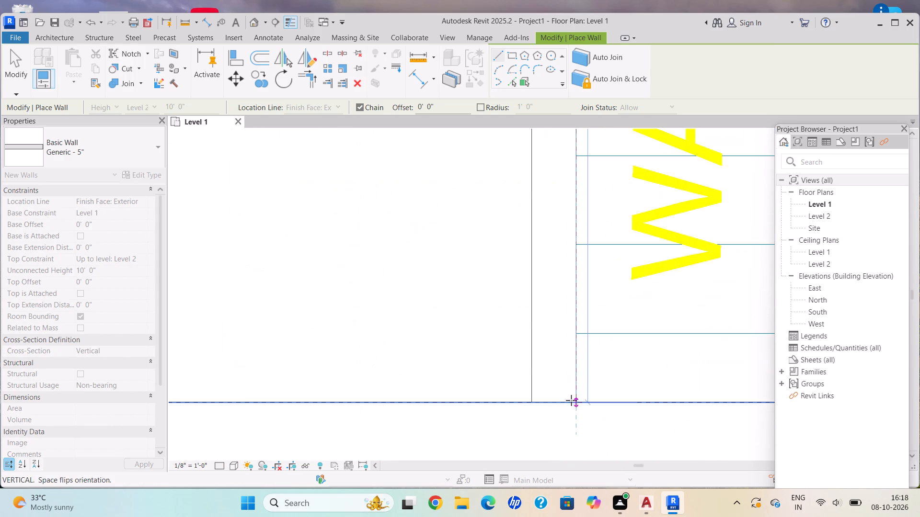
pyautogui.click(577, 403)
pyautogui.press('Escape')
# Draw the Generic - 5" wall between the lower TOILET and BED ROOM2, from the right exterior wall across the door opening to the parking wall.
pyautogui.scroll(-4, 572, 396)
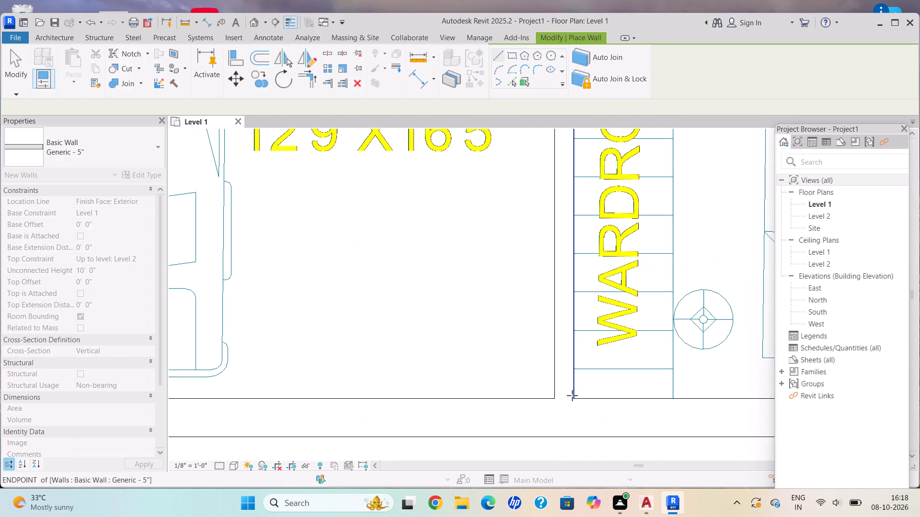
pyautogui.scroll(-3, 572, 395)
pyautogui.scroll(1, 574, 390)
pyautogui.scroll(-8, 575, 390)
pyautogui.moveTo(666, 263); pyautogui.dragTo(592, 380, button='middle')
pyautogui.scroll(-1, 559, 209)
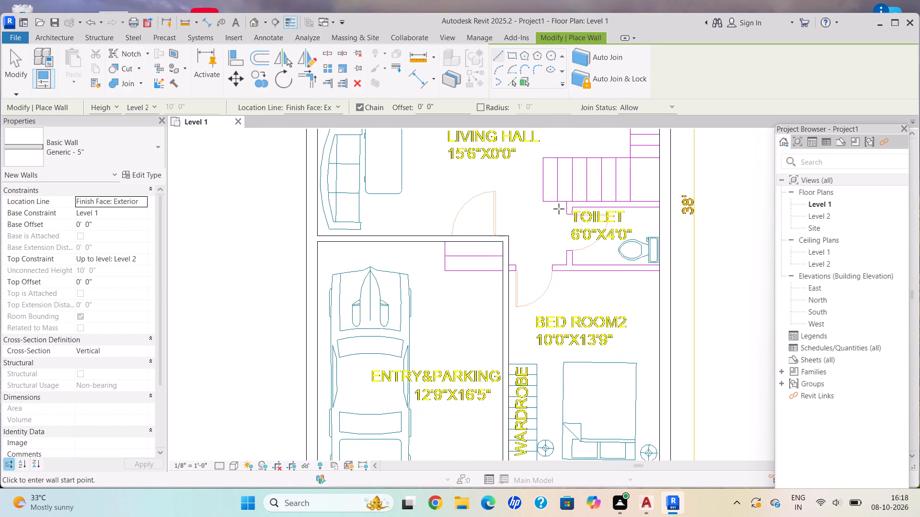
pyautogui.moveTo(559, 209); pyautogui.dragTo(581, 269, button='middle')
pyautogui.scroll(1, 581, 269)
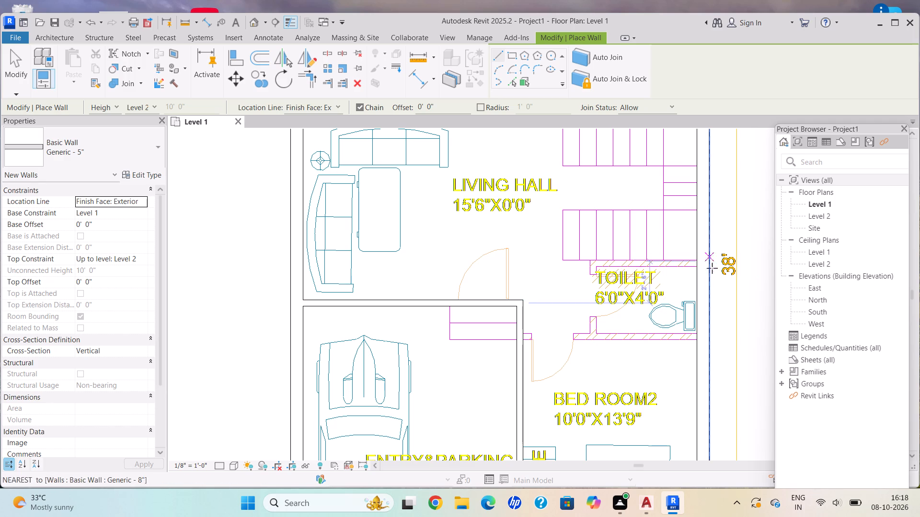
pyautogui.scroll(-3, 606, 278)
pyautogui.scroll(10, 618, 353)
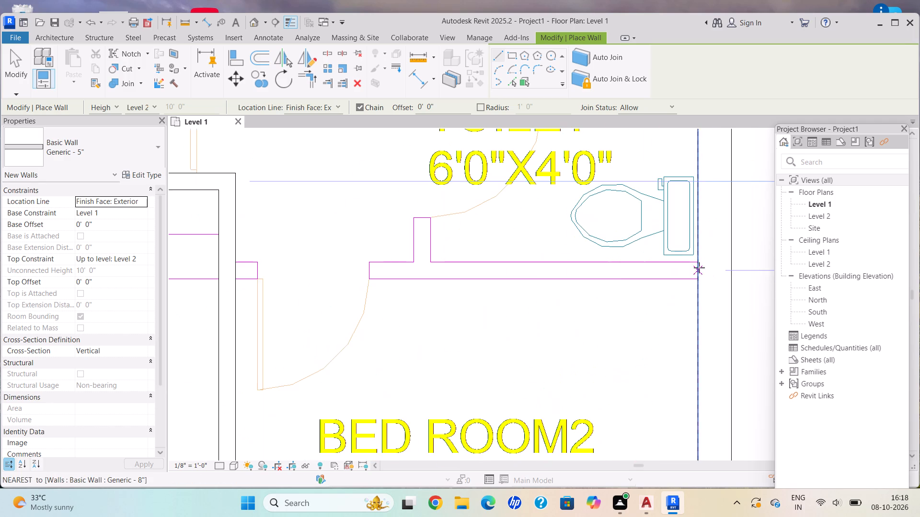
pyautogui.scroll(2, 696, 263)
pyautogui.scroll(-1, 696, 263)
pyautogui.scroll(5, 696, 263)
pyautogui.scroll(-1, 695, 260)
pyautogui.scroll(2, 695, 259)
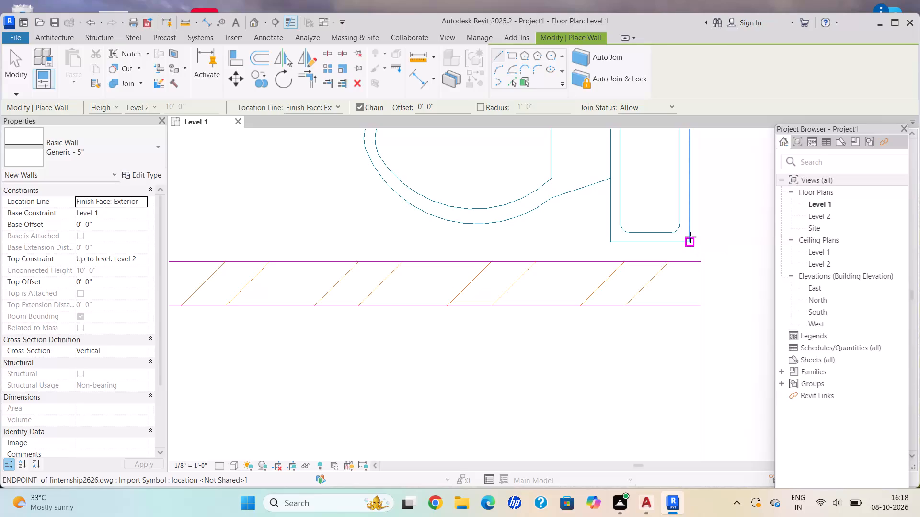
pyautogui.scroll(-4, 664, 260)
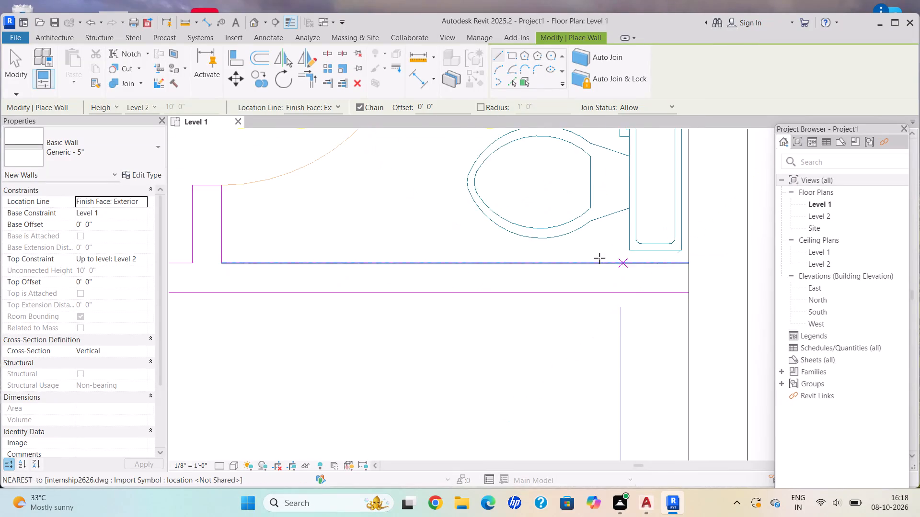
pyautogui.scroll(-6, 599, 258)
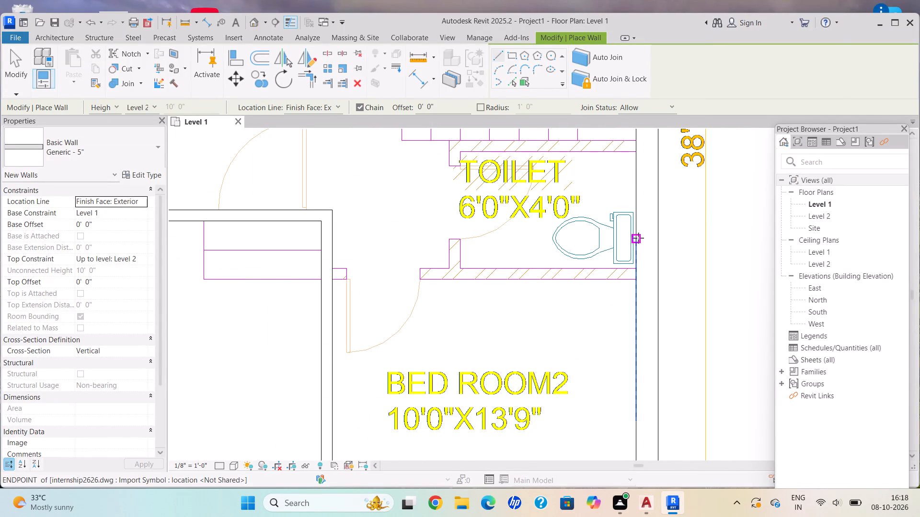
pyautogui.scroll(3, 646, 253)
pyautogui.scroll(8, 611, 290)
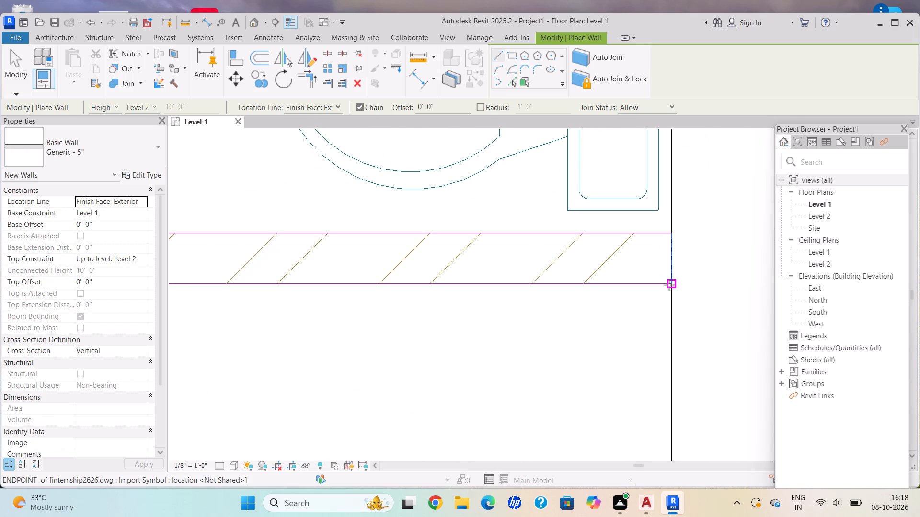
pyautogui.click(671, 285)
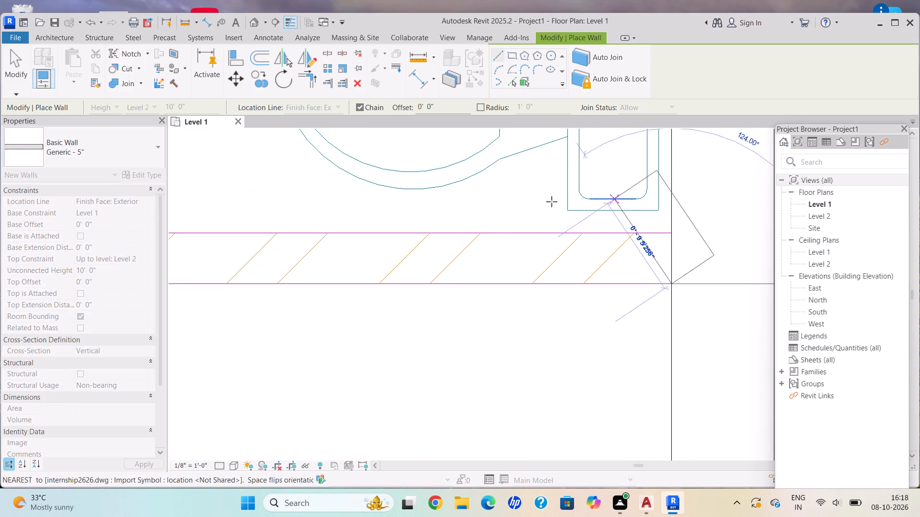
pyautogui.scroll(-3, 403, 273)
pyautogui.moveTo(412, 279); pyautogui.dragTo(418, 284, button='middle')
pyautogui.middleClick(433, 293)
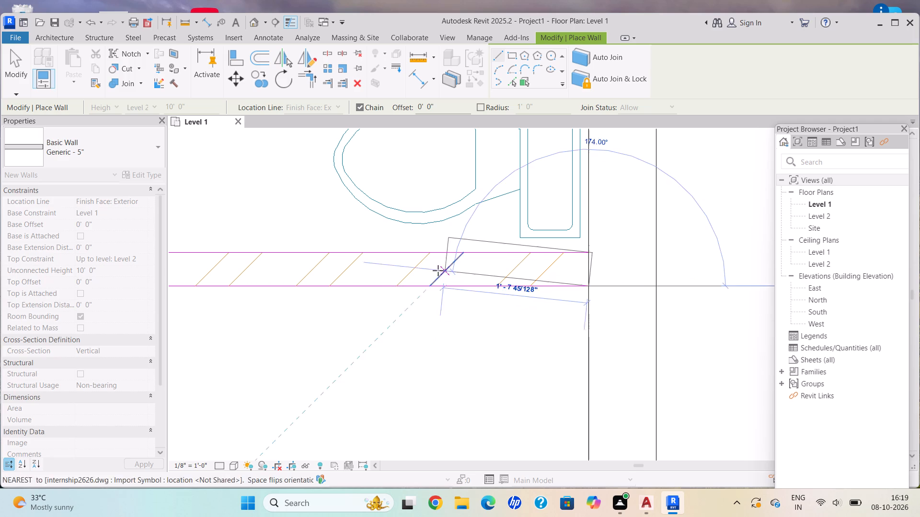
pyautogui.scroll(-2, 426, 265)
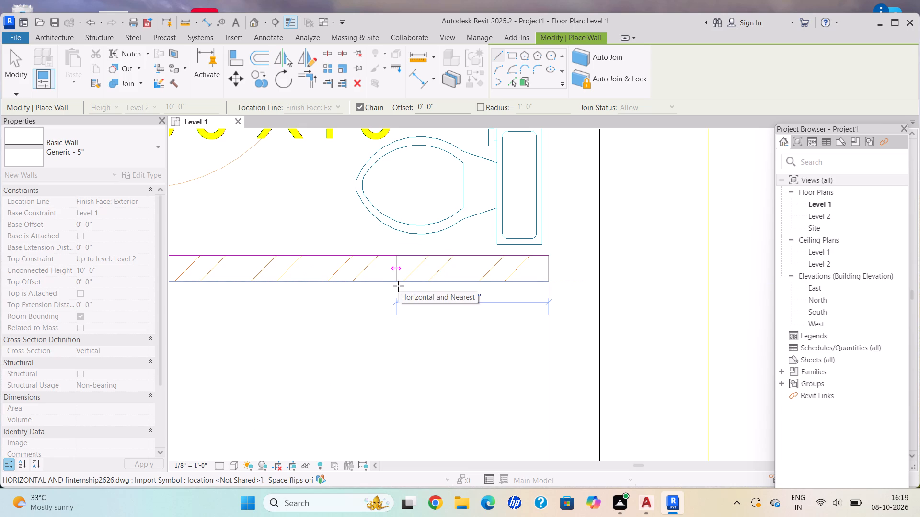
pyautogui.scroll(-2, 317, 275)
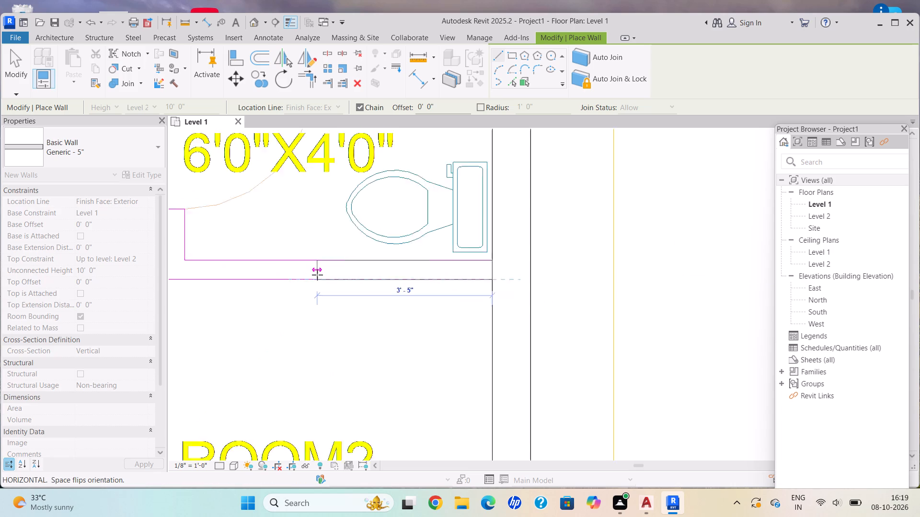
pyautogui.scroll(-1, 317, 275)
pyautogui.moveTo(316, 274); pyautogui.dragTo(417, 277, button='middle')
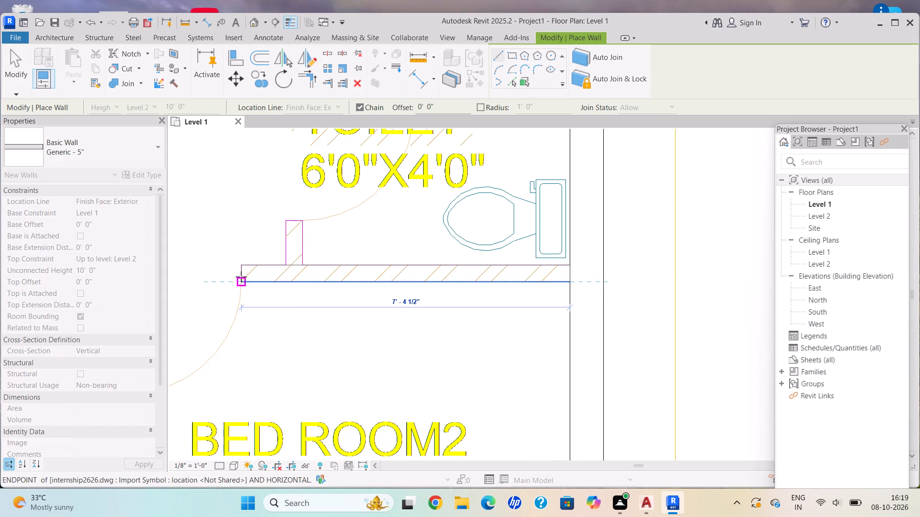
pyautogui.scroll(-2, 241, 267)
pyautogui.moveTo(241, 266); pyautogui.dragTo(402, 315, button='middle')
pyautogui.scroll(1, 296, 328)
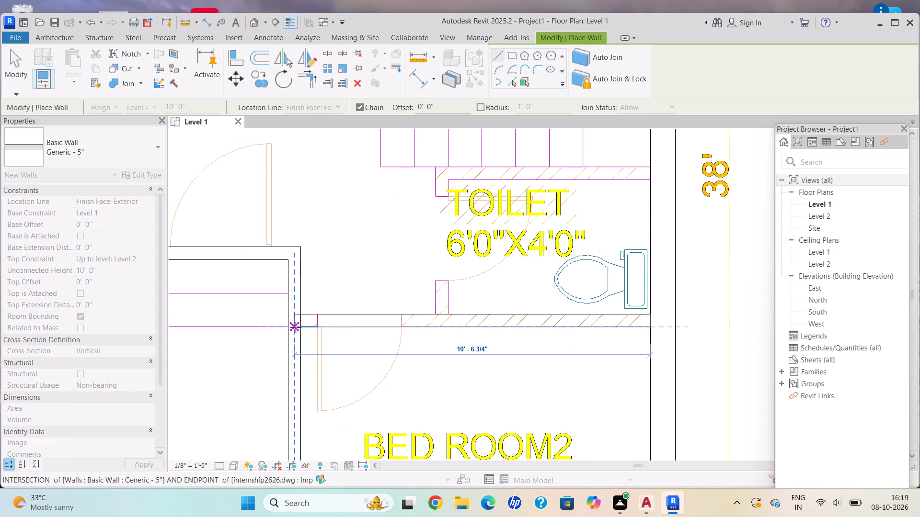
pyautogui.scroll(12, 296, 327)
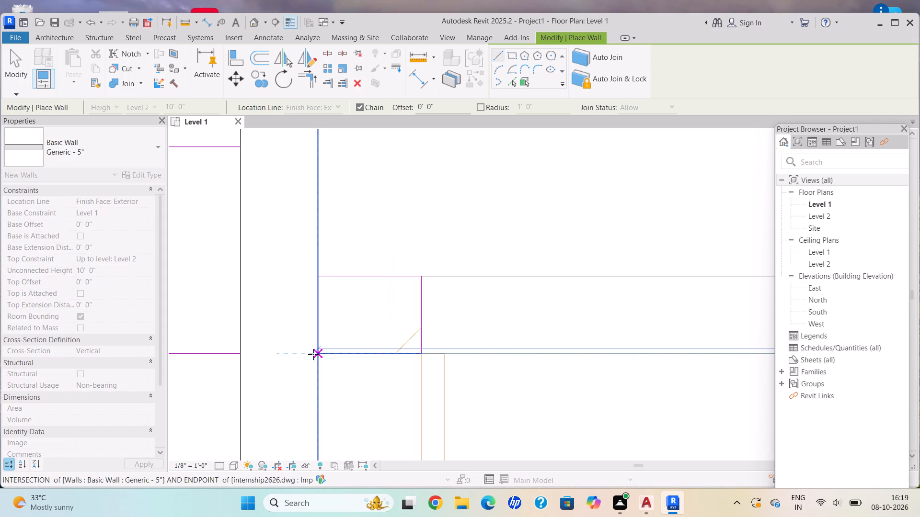
pyautogui.click(318, 354)
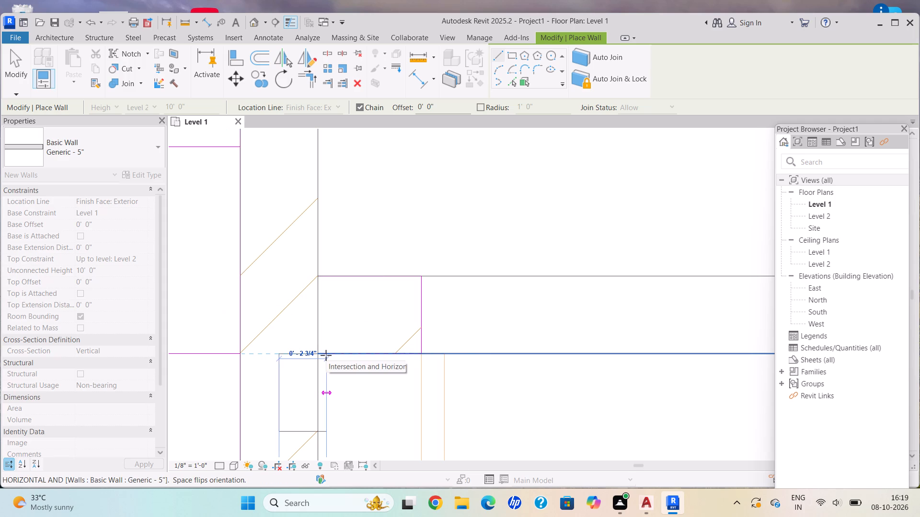
pyautogui.press('Escape')
# Draw the 1'-0" wall stub up from the lower toilet's bottom wall to the door jamb, flipped to fit the CAD outline.
pyautogui.scroll(-17, 353, 330)
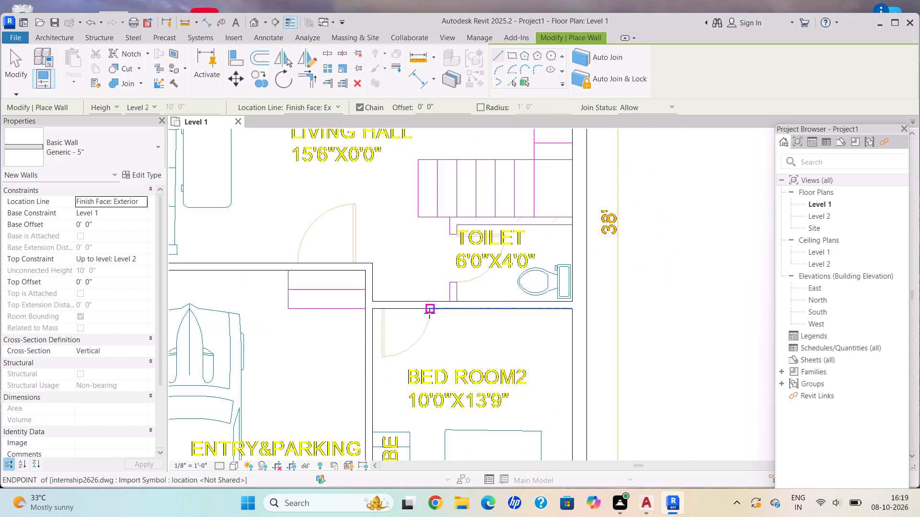
pyautogui.moveTo(462, 269); pyautogui.dragTo(479, 289, button='middle')
pyautogui.scroll(3, 475, 306)
pyautogui.scroll(-1, 475, 306)
pyautogui.scroll(2, 475, 306)
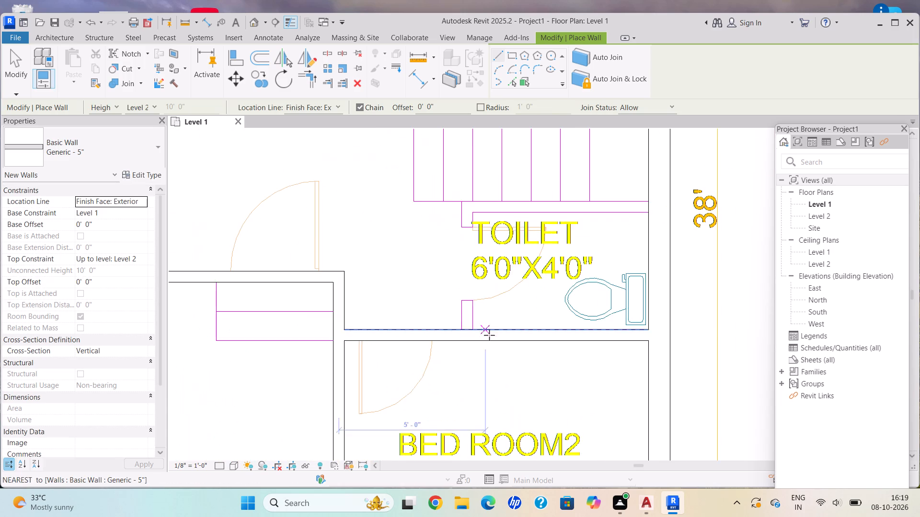
pyautogui.scroll(4, 489, 335)
pyautogui.scroll(-1, 453, 332)
pyautogui.scroll(1, 453, 329)
pyautogui.scroll(-1, 452, 327)
pyautogui.scroll(3, 455, 323)
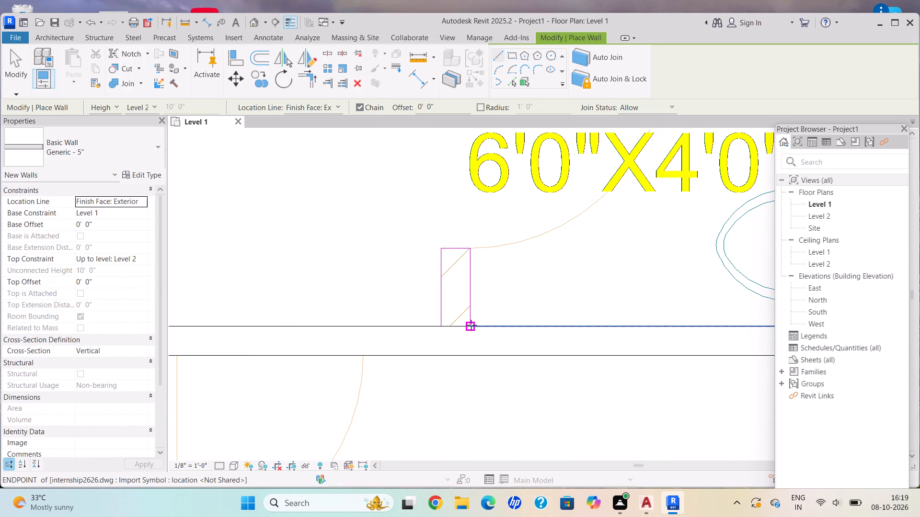
pyautogui.click(471, 325)
pyautogui.press('space')
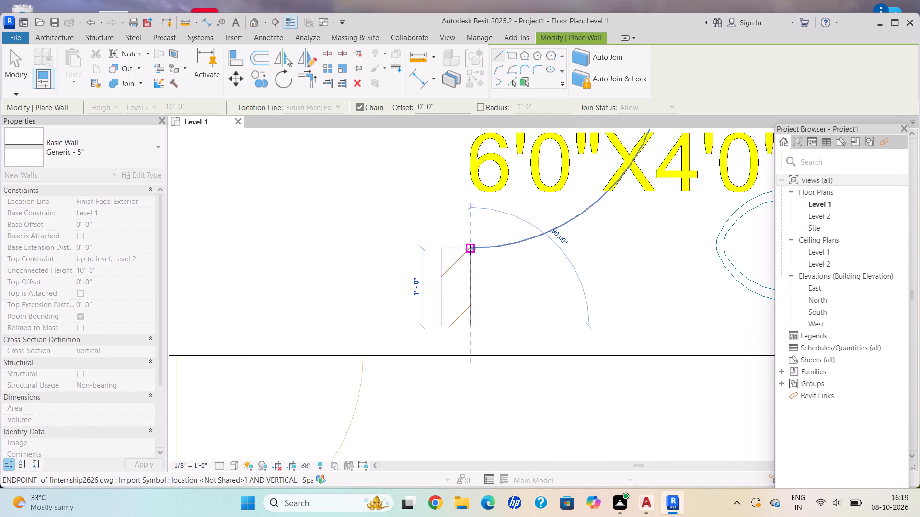
pyautogui.click(470, 249)
pyautogui.press('Escape')
# Check the walls around the living hall, staircase, lower toilet, parking and BED ROOM2 against the plan, and end wall placement.
pyautogui.scroll(-4, 481, 343)
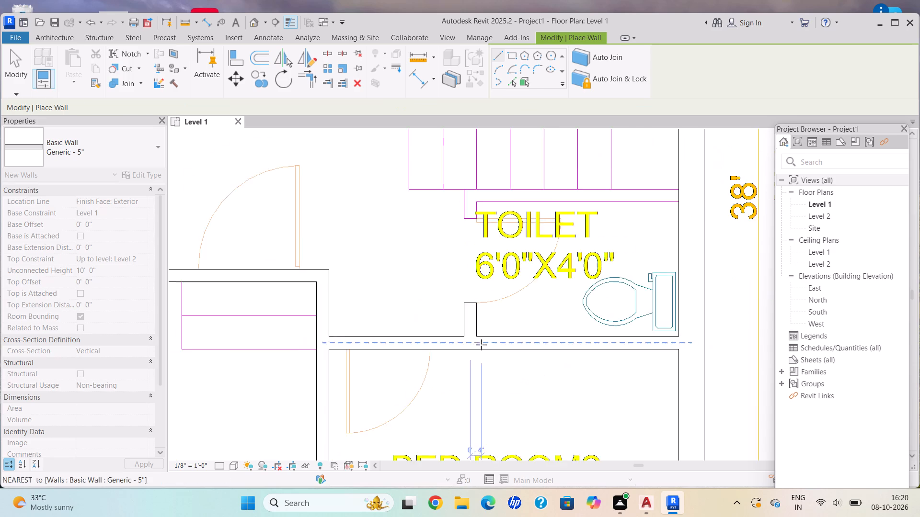
pyautogui.scroll(-10, 481, 345)
pyautogui.moveTo(478, 322); pyautogui.dragTo(497, 235, button='middle')
pyautogui.moveTo(388, 340); pyautogui.dragTo(394, 317, button='middle')
pyautogui.moveTo(452, 235); pyautogui.dragTo(471, 274, button='middle')
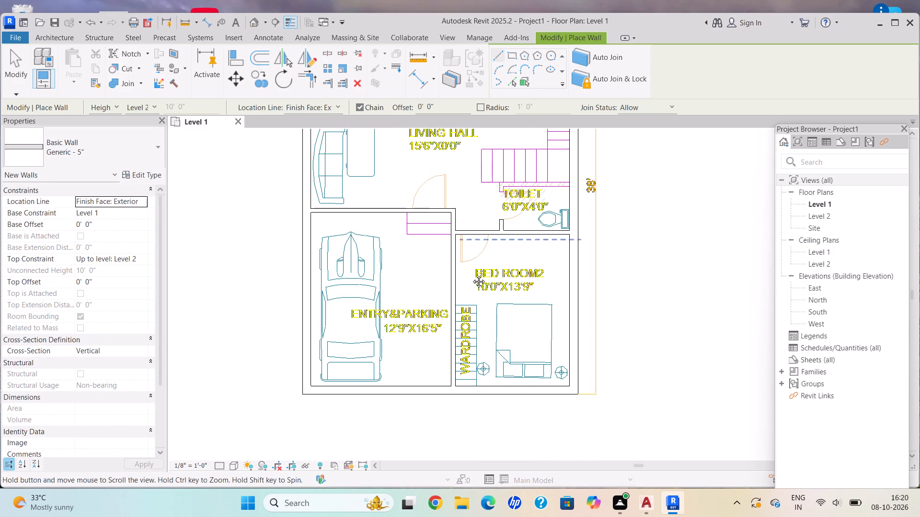
pyautogui.moveTo(471, 274); pyautogui.dragTo(478, 303, button='middle')
pyautogui.scroll(1, 453, 289)
pyautogui.moveTo(454, 291); pyautogui.dragTo(426, 342, button='middle')
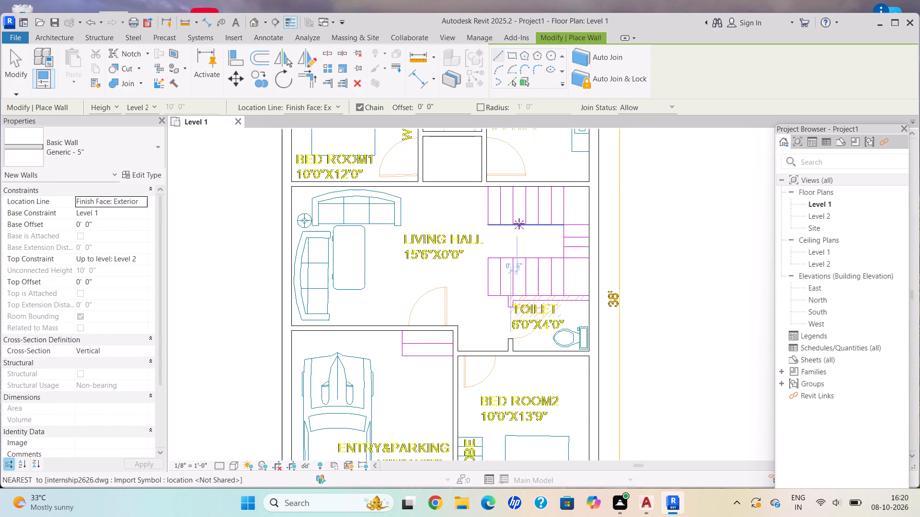
pyautogui.moveTo(522, 241); pyautogui.dragTo(510, 349, button='middle')
pyautogui.scroll(1, 500, 323)
pyautogui.moveTo(494, 318); pyautogui.dragTo(500, 203, button='middle')
pyautogui.scroll(-2, 543, 332)
pyautogui.moveTo(542, 335); pyautogui.dragTo(516, 246, button='middle')
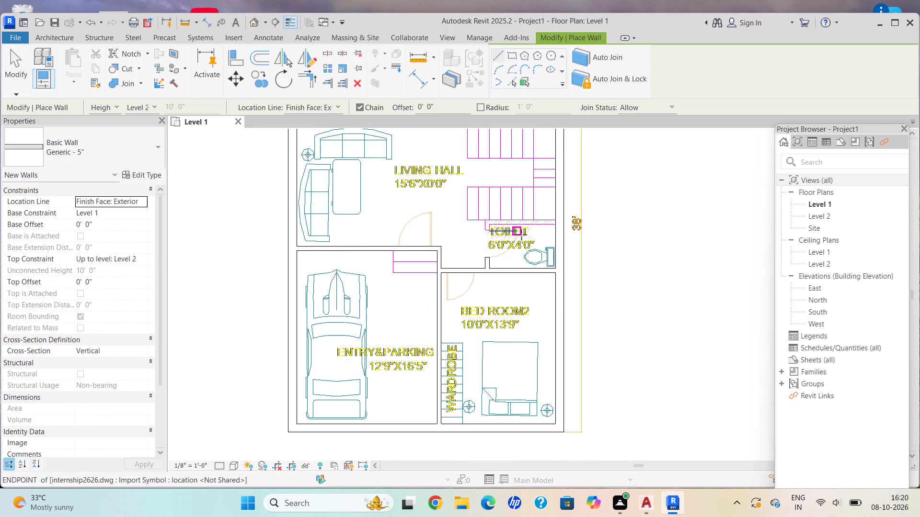
pyautogui.press('Escape')
pyautogui.press('Escape')
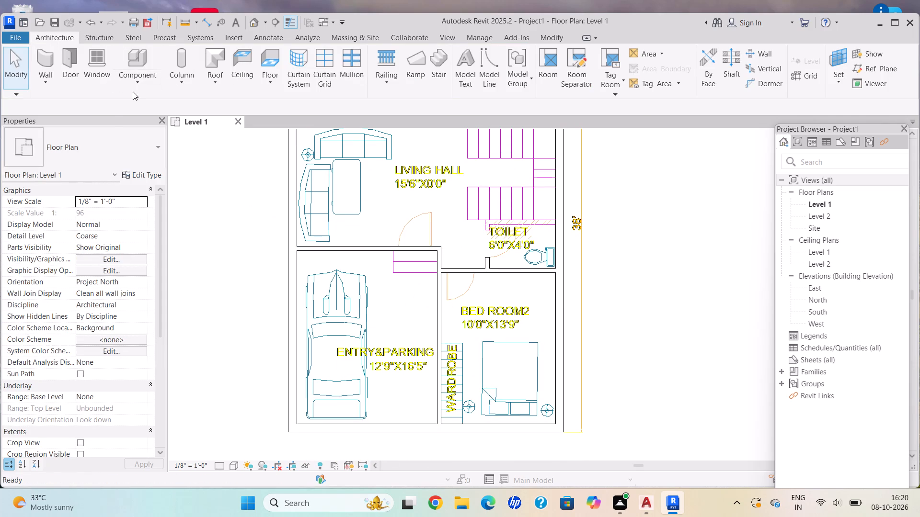
# Load the Bed_17739 family from the beds folder inside SHUBHAM CITY in Documents for component placement.
pyautogui.click(135, 85)
pyautogui.click(157, 106)
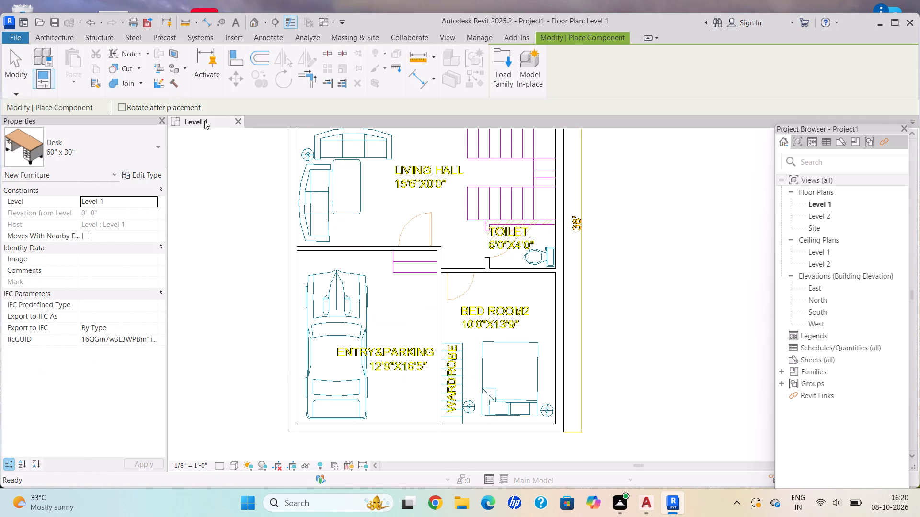
pyautogui.click(504, 85)
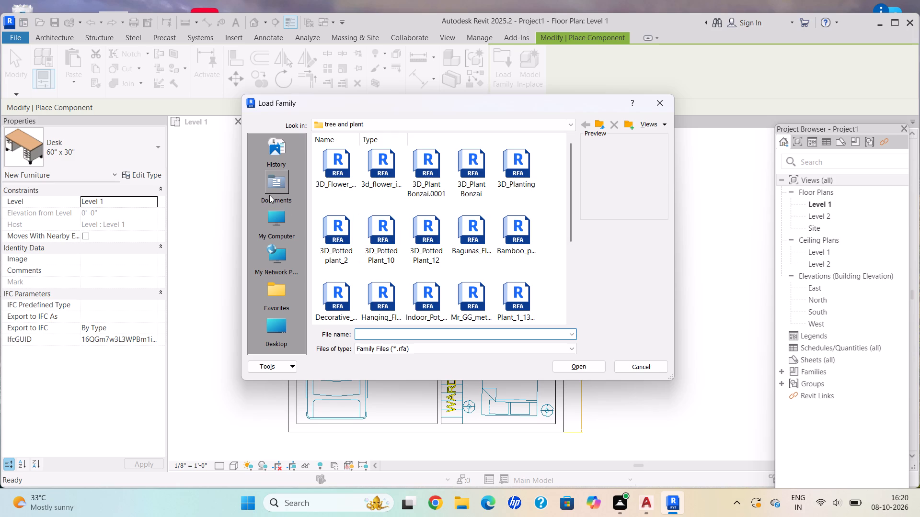
pyautogui.doubleClick(269, 195)
pyautogui.doubleClick(510, 241)
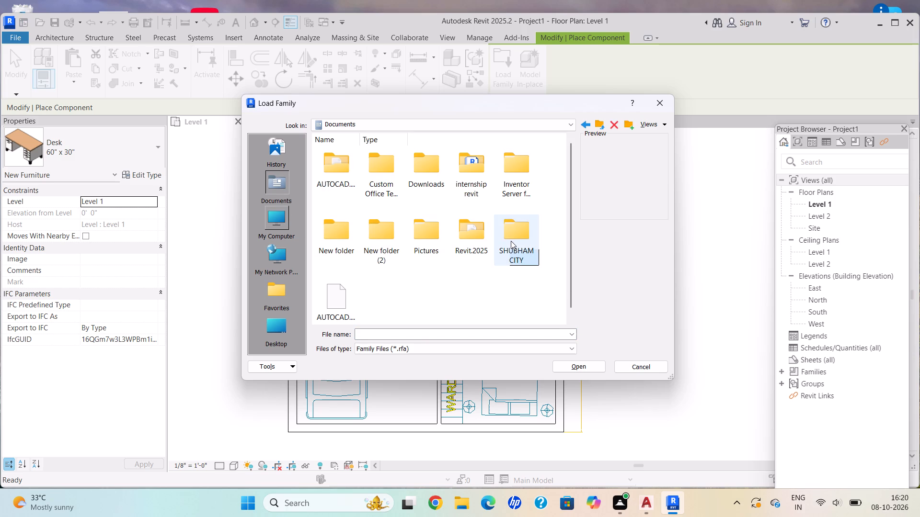
pyautogui.doubleClick(519, 252)
pyautogui.doubleClick(516, 251)
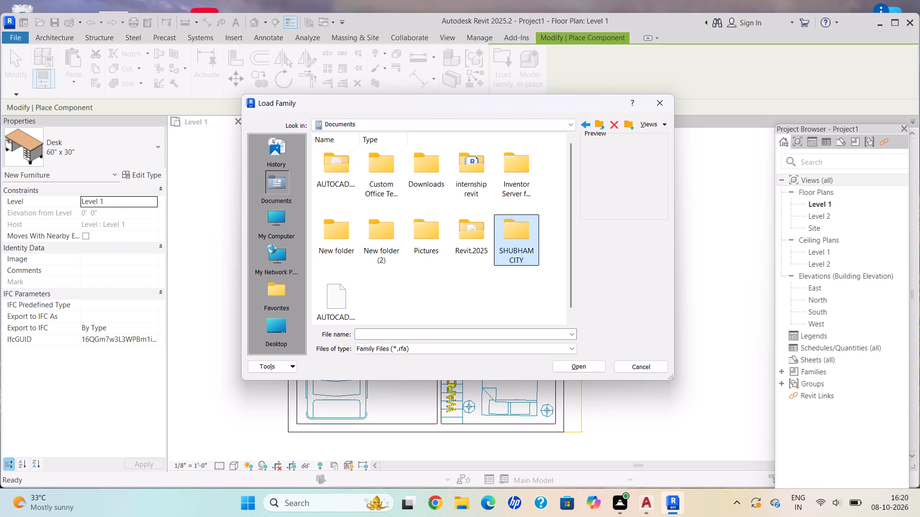
pyautogui.doubleClick(526, 222)
pyautogui.doubleClick(513, 253)
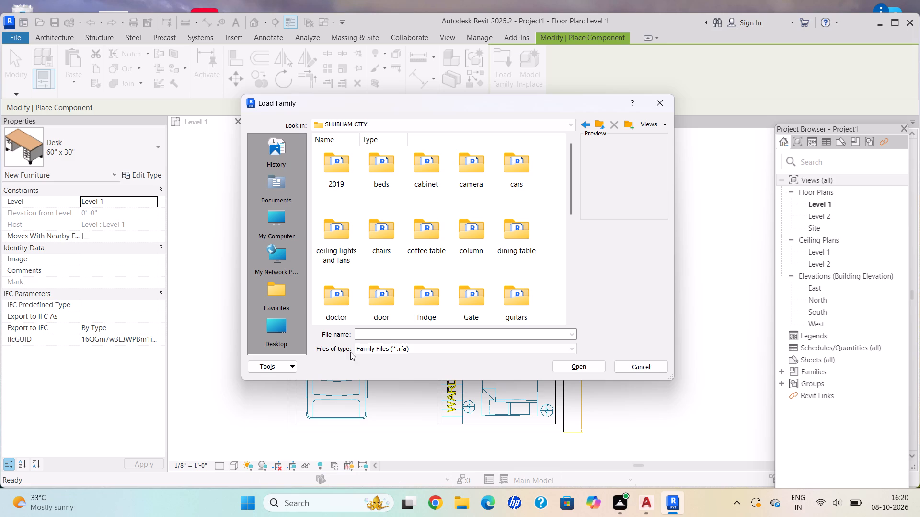
pyautogui.doubleClick(392, 175)
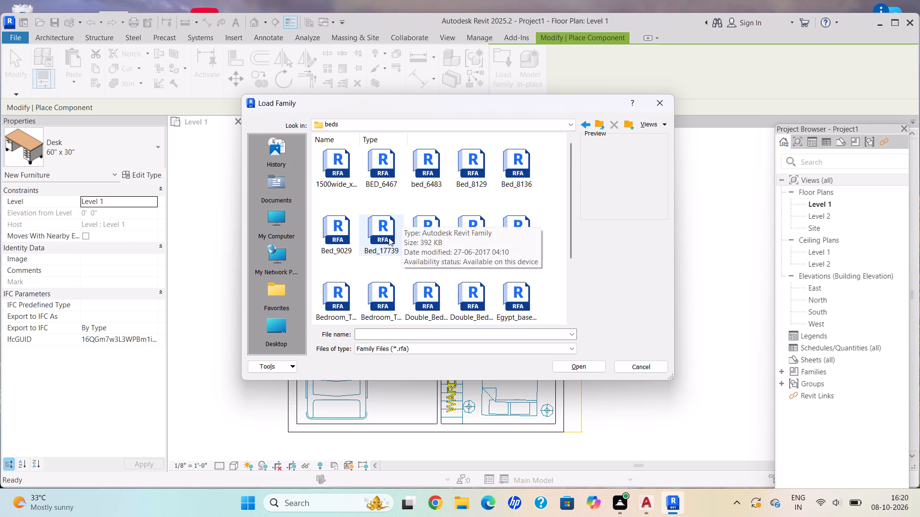
pyautogui.click(388, 237)
pyautogui.click(563, 368)
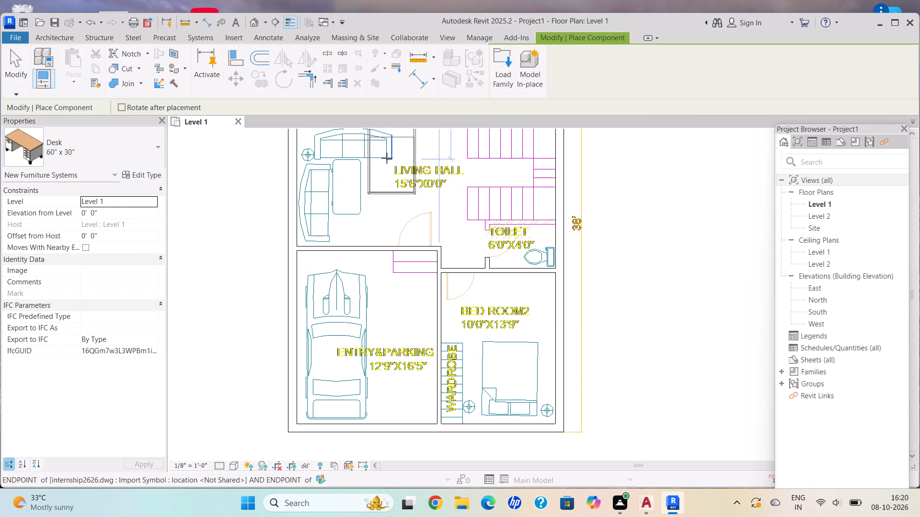
# Place Bed_17739 over the CAD bed outline in BED ROOM1, with its headboard toward the top exterior wall.
pyautogui.scroll(-4, 385, 172)
pyautogui.moveTo(388, 203); pyautogui.dragTo(400, 216, button='middle')
pyautogui.moveTo(417, 267); pyautogui.dragTo(419, 311, button='middle')
pyautogui.middleClick(418, 312)
pyautogui.scroll(5, 391, 193)
pyautogui.moveTo(382, 174); pyautogui.dragTo(396, 281, button='middle')
pyautogui.moveTo(402, 305); pyautogui.dragTo(410, 334, button='middle')
pyautogui.scroll(5, 407, 333)
pyautogui.scroll(2, 388, 274)
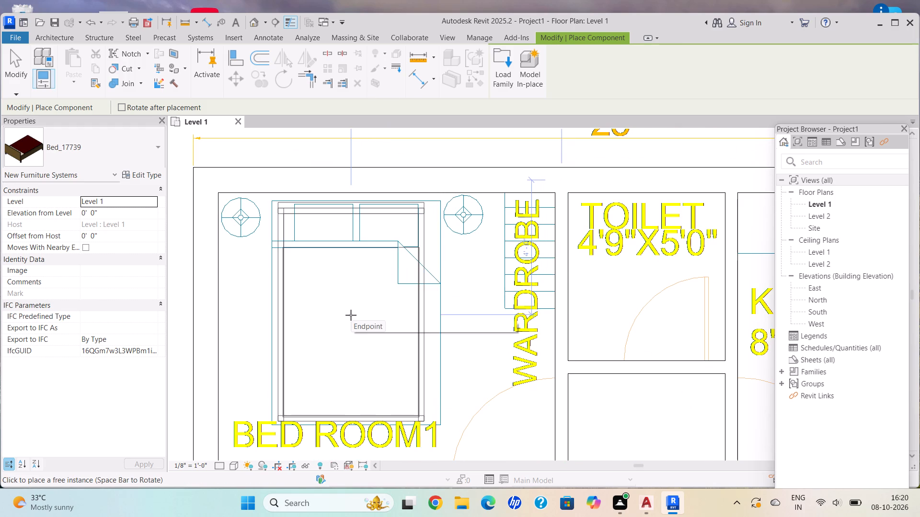
pyautogui.click(353, 317)
# Place Bed_17739 over the CAD bed outline in BED ROOM2, rotated so its headboard faces the bottom exterior wall, and end placement.
pyautogui.scroll(-5, 488, 306)
pyautogui.moveTo(488, 306); pyautogui.dragTo(488, 305, button='middle')
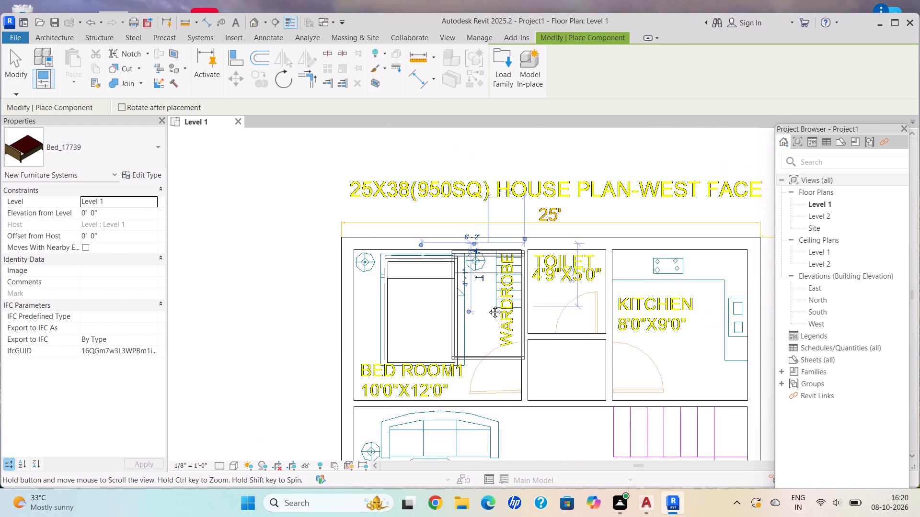
pyautogui.moveTo(488, 305); pyautogui.dragTo(378, 260, button='middle')
pyautogui.scroll(-1, 370, 256)
pyautogui.middleClick(583, 290)
pyautogui.moveTo(578, 283); pyautogui.dragTo(496, 146, button='middle')
pyautogui.scroll(1, 431, 222)
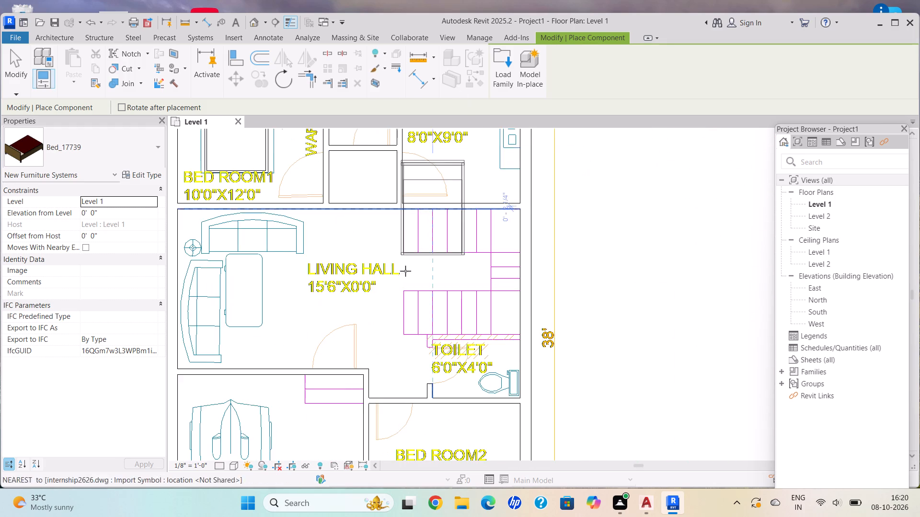
pyautogui.moveTo(396, 284); pyautogui.dragTo(402, 252, button='middle')
pyautogui.scroll(-1, 449, 185)
pyautogui.scroll(-1, 464, 277)
pyautogui.moveTo(454, 268); pyautogui.dragTo(490, 104, button='middle')
pyautogui.scroll(2, 502, 357)
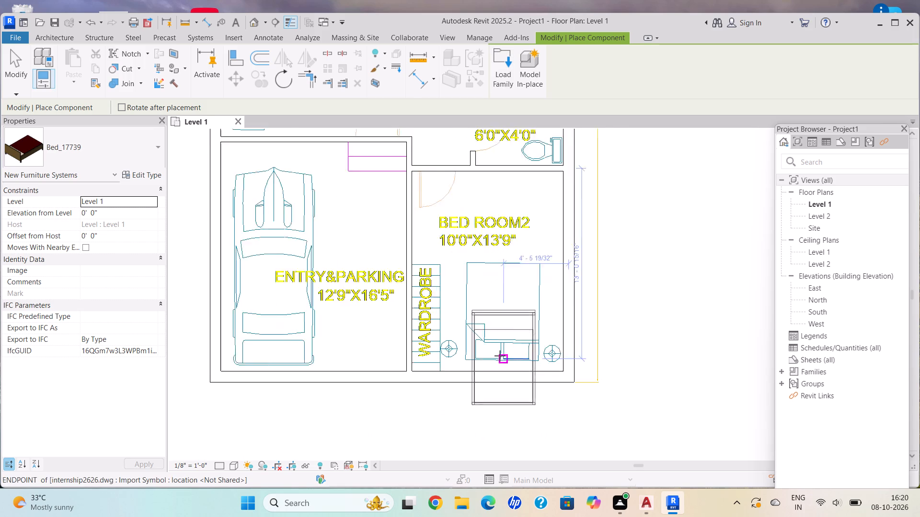
pyautogui.scroll(3, 500, 356)
pyautogui.press('space')
pyautogui.press('space')
pyautogui.press('space')
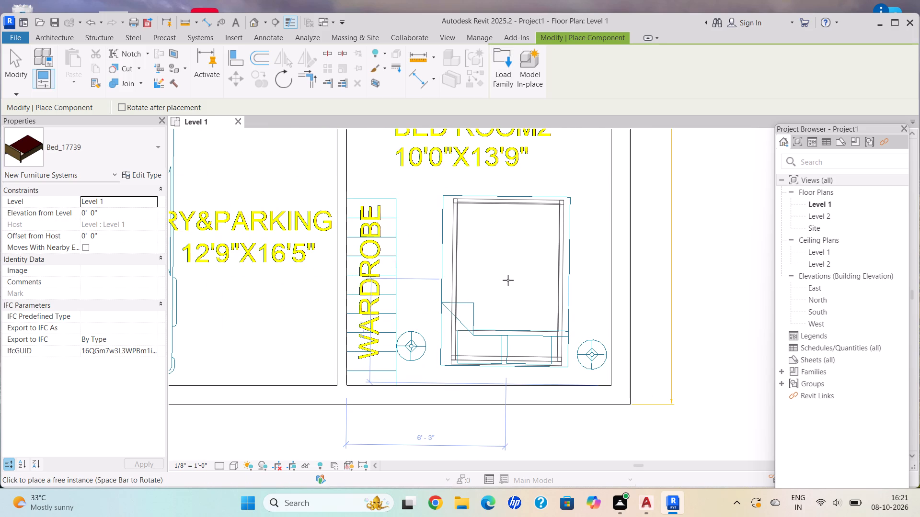
pyautogui.scroll(3, 506, 280)
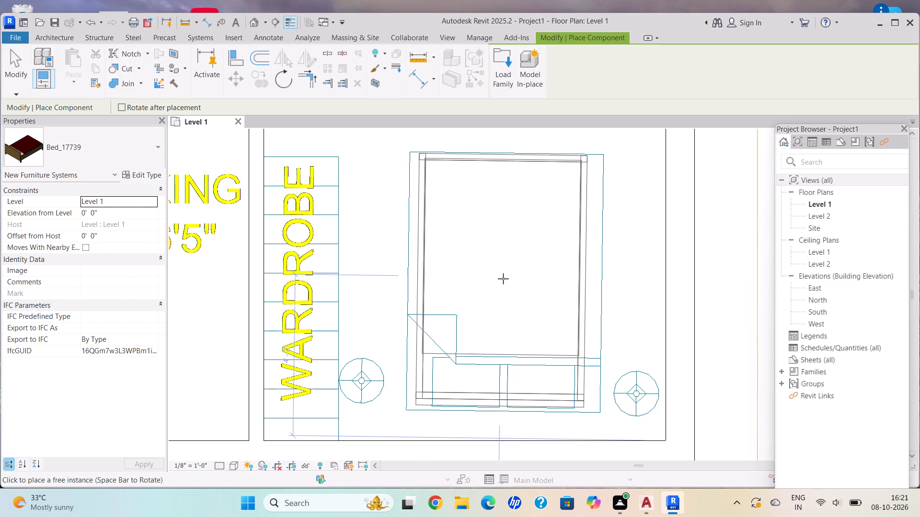
pyautogui.click(505, 280)
pyautogui.scroll(-4, 505, 280)
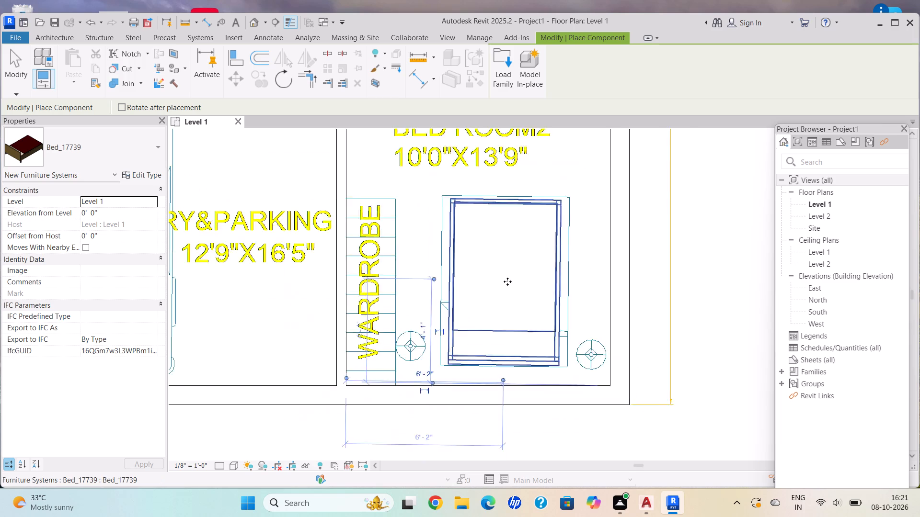
pyautogui.scroll(-9, 522, 264)
pyautogui.scroll(1, 539, 261)
pyautogui.scroll(-1, 541, 262)
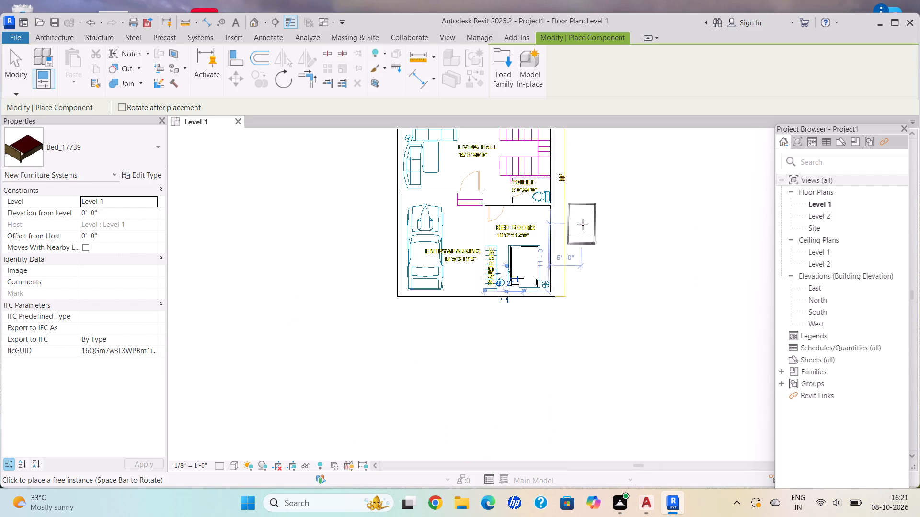
pyautogui.scroll(3, 565, 203)
pyautogui.scroll(-2, 493, 212)
pyautogui.middleClick(495, 211)
pyautogui.moveTo(506, 233); pyautogui.dragTo(502, 369, button='middle')
pyautogui.scroll(1, 507, 246)
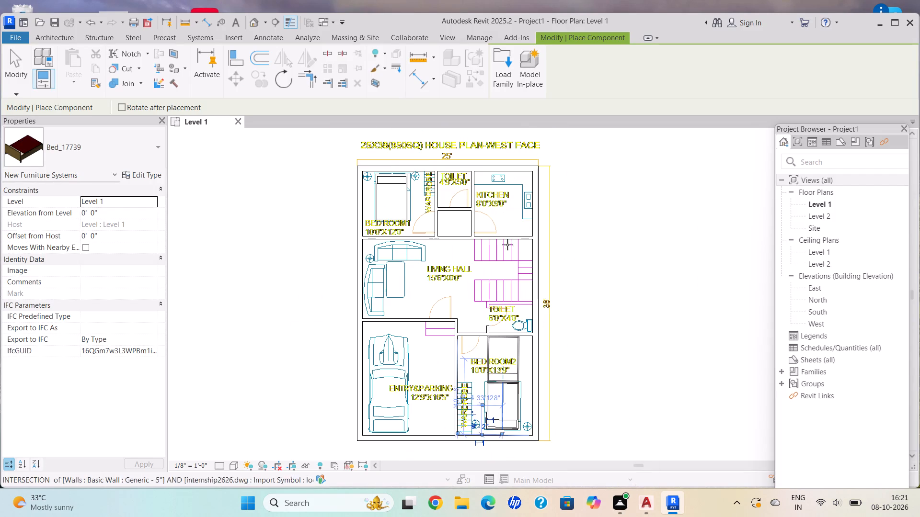
pyautogui.scroll(1, 507, 245)
pyautogui.press('Escape')
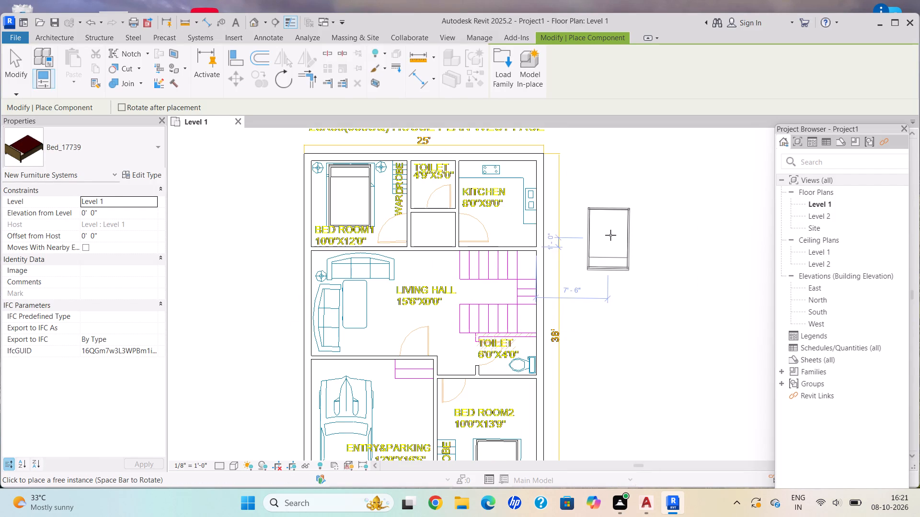
pyautogui.press('Escape')
pyautogui.press('Escape')
# Examine the plan around the living hall, staircase, parking and bedrooms to check the placed beds and the remaining furniture outlines.
pyautogui.scroll(-3, 584, 233)
pyautogui.moveTo(589, 237); pyautogui.dragTo(601, 199, button='middle')
pyautogui.scroll(2, 606, 190)
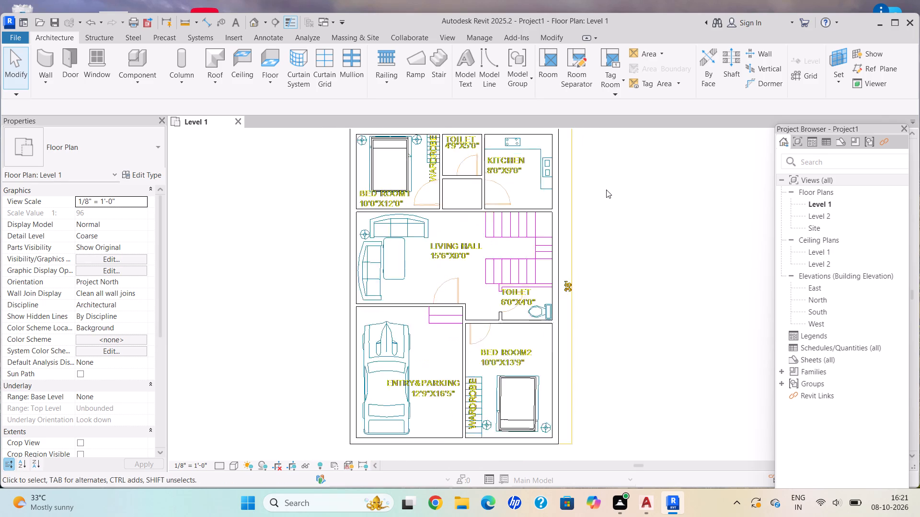
pyautogui.scroll(1, 606, 190)
pyautogui.scroll(-1, 539, 255)
pyautogui.moveTo(539, 258); pyautogui.dragTo(560, 219, button='middle')
pyautogui.scroll(1, 539, 258)
pyautogui.scroll(1, 560, 219)
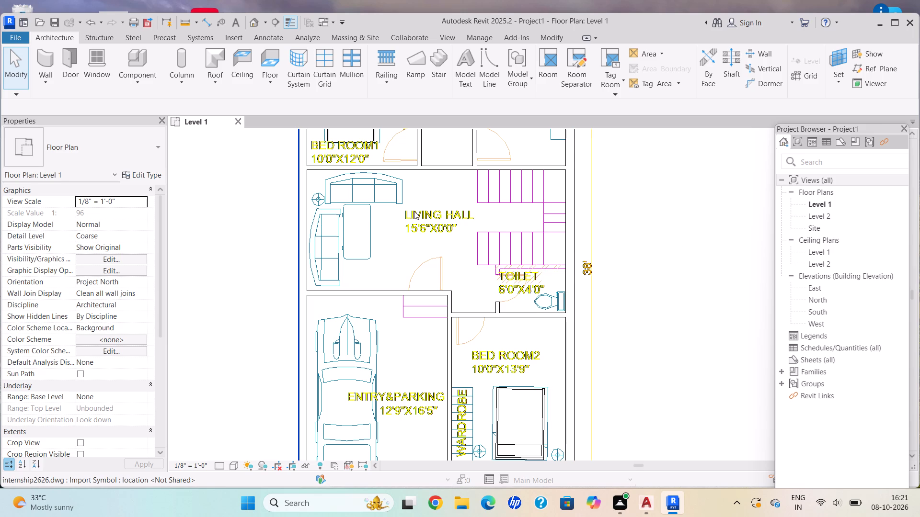
pyautogui.scroll(-1, 380, 258)
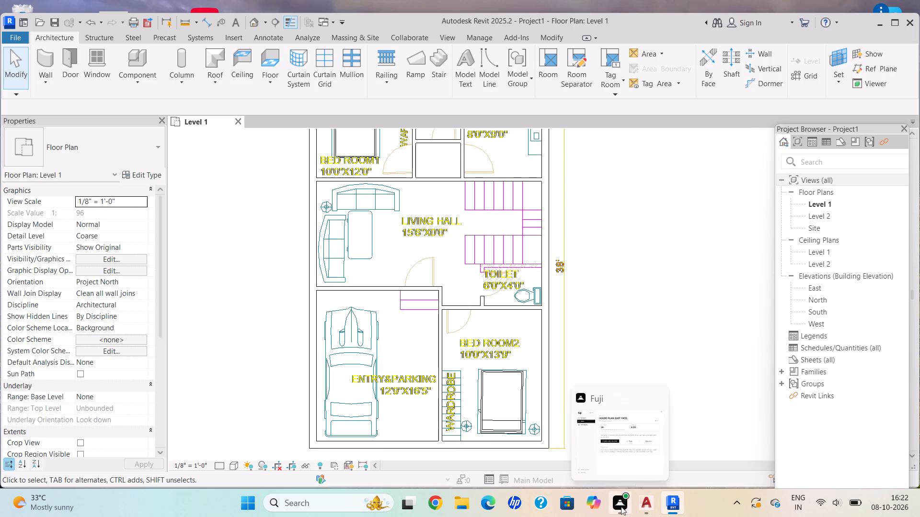
pyautogui.scroll(-2, 316, 192)
pyautogui.moveTo(320, 192); pyautogui.dragTo(349, 210, button='middle')
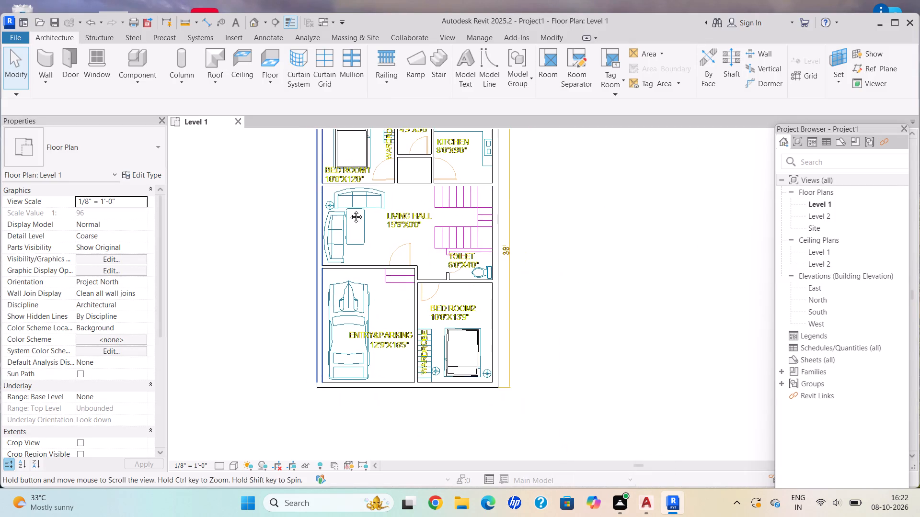
pyautogui.moveTo(349, 210); pyautogui.dragTo(359, 227, button='middle')
pyautogui.scroll(3, 579, 302)
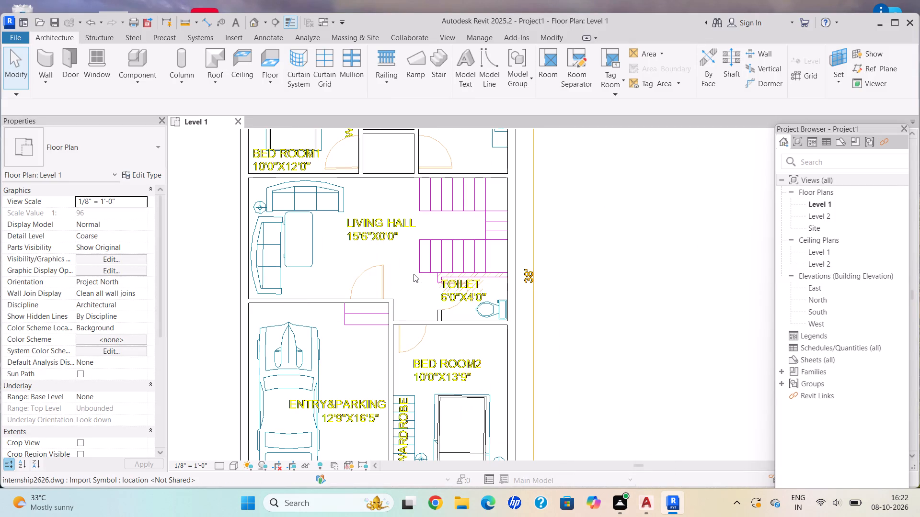
pyautogui.scroll(-3, 403, 265)
pyautogui.moveTo(417, 281); pyautogui.dragTo(419, 285, button='middle')
pyautogui.scroll(3, 437, 236)
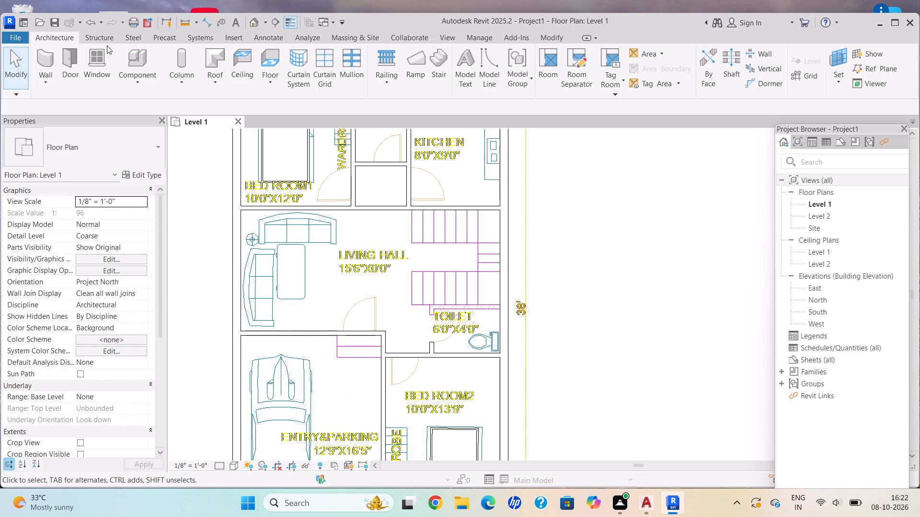
# Load the Ashley_Roxanne_Sofa__flip-flop_15459 family from the sofa folder inside SHUBHAM CITY in Documents for component placement.
pyautogui.click(134, 84)
pyautogui.click(165, 103)
pyautogui.click(508, 74)
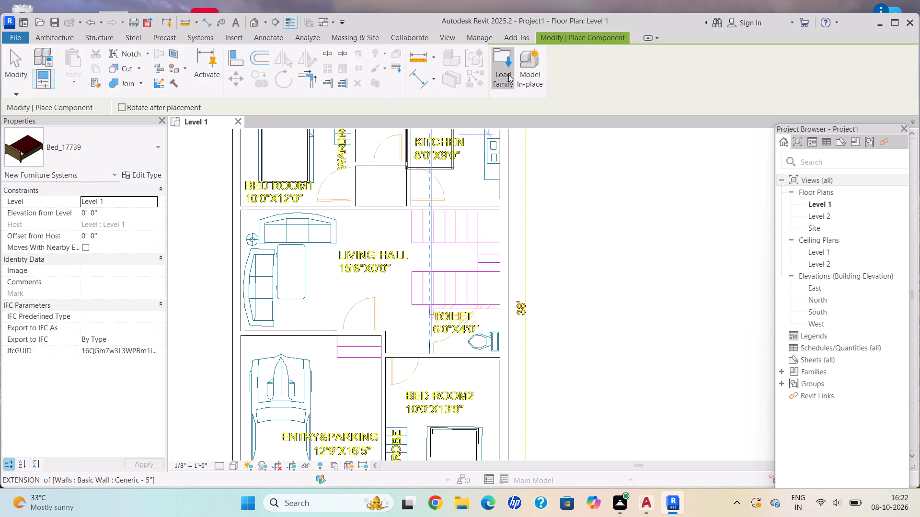
pyautogui.doubleClick(282, 191)
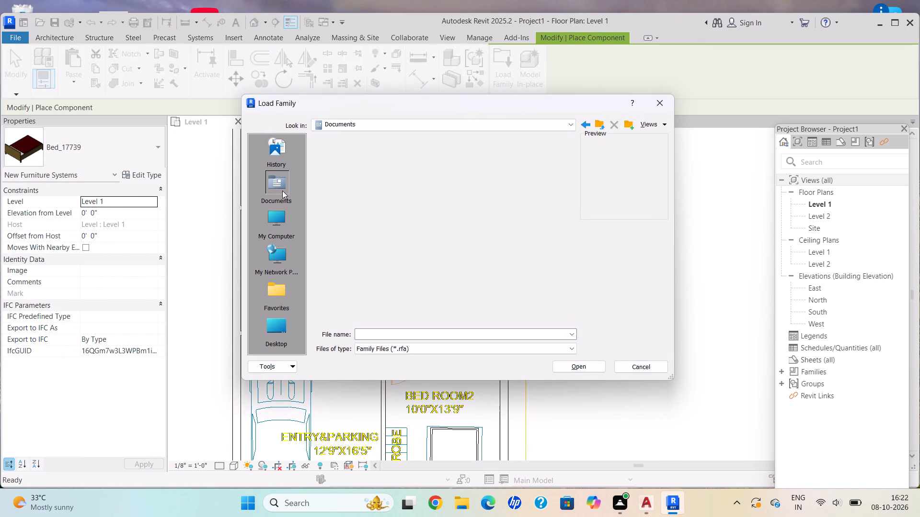
pyautogui.scroll(-3, 374, 244)
pyautogui.doubleClick(515, 236)
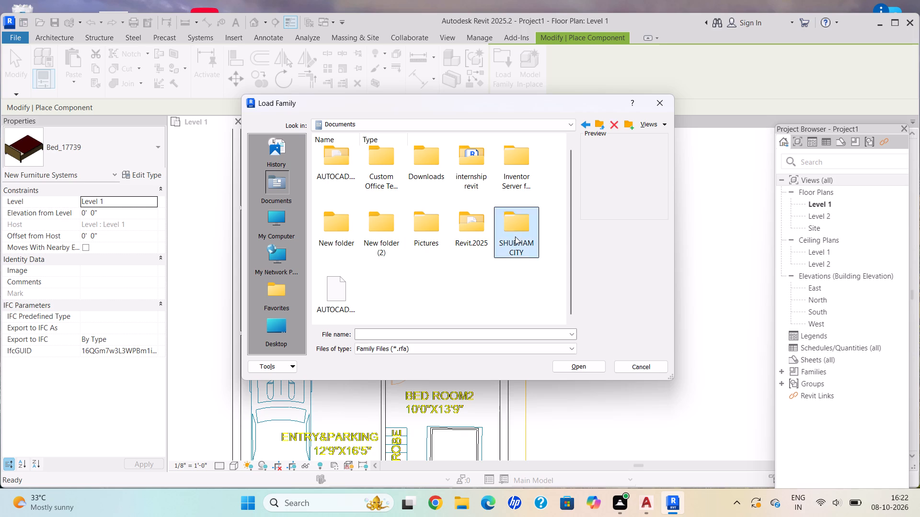
pyautogui.scroll(-4, 363, 252)
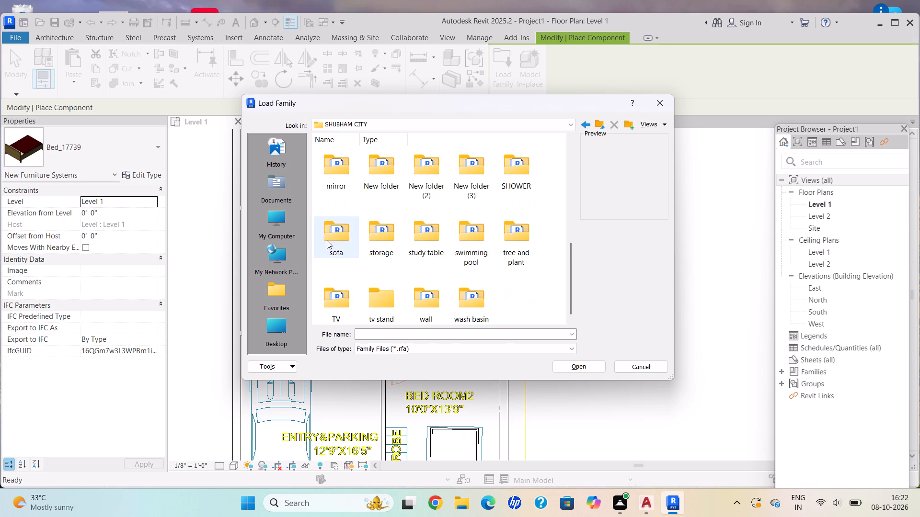
pyautogui.doubleClick(335, 241)
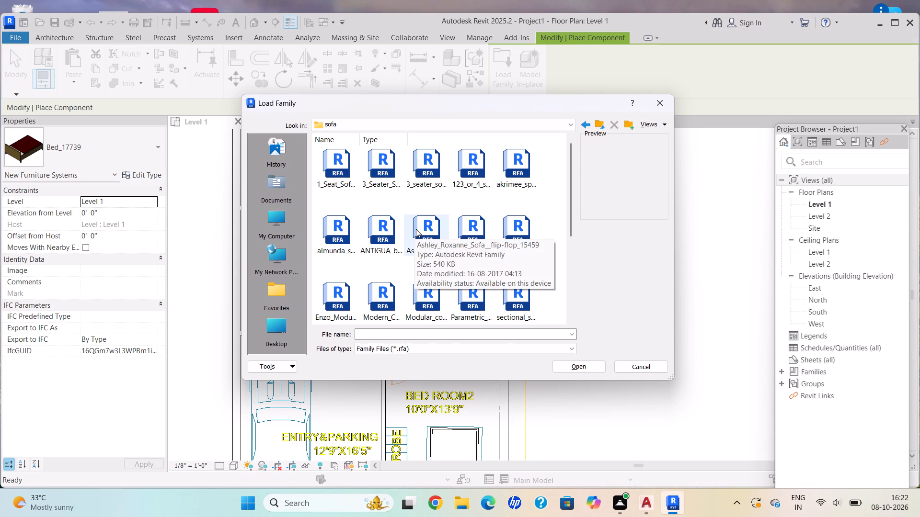
pyautogui.scroll(-1, 439, 230)
pyautogui.scroll(2, 414, 226)
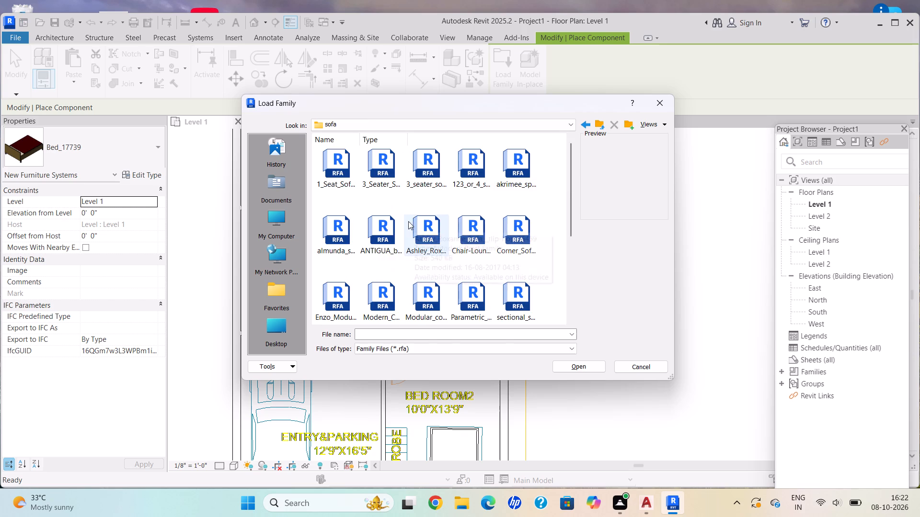
pyautogui.click(344, 228)
pyautogui.scroll(3, 428, 199)
pyautogui.click(432, 176)
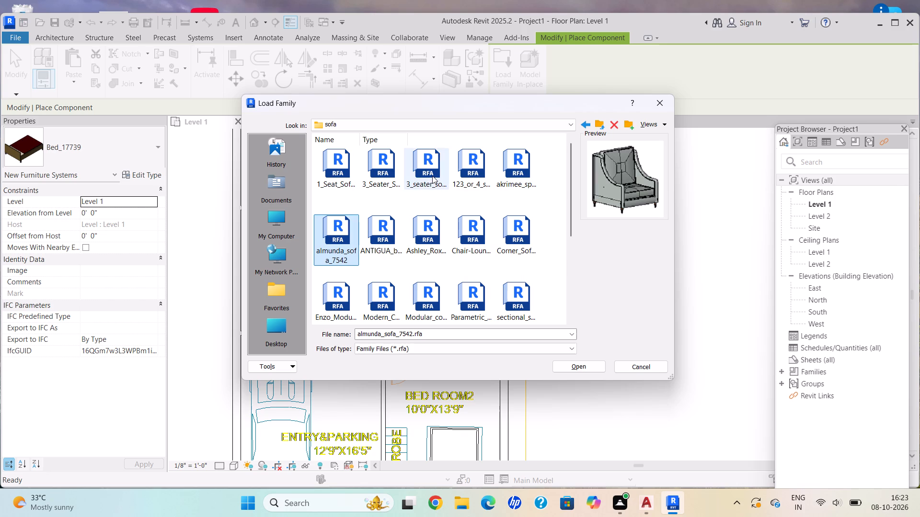
pyautogui.click(480, 238)
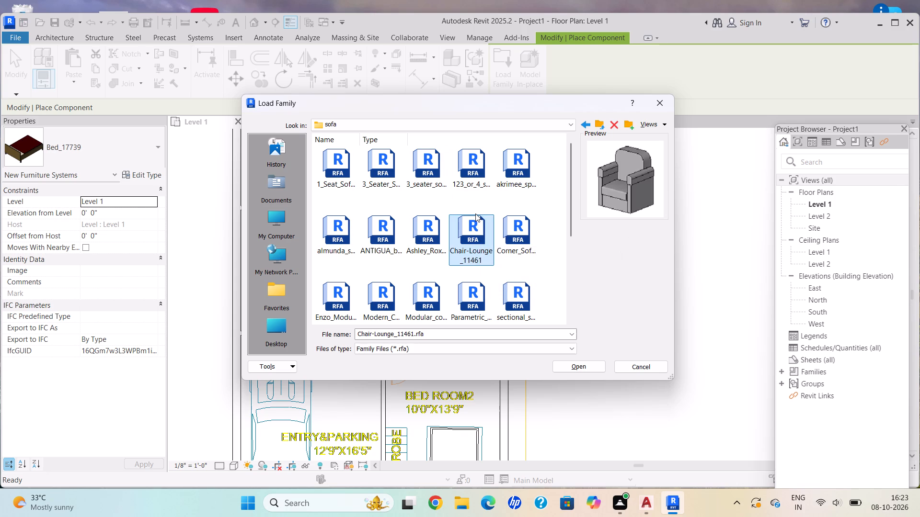
pyautogui.click(515, 231)
pyautogui.click(431, 224)
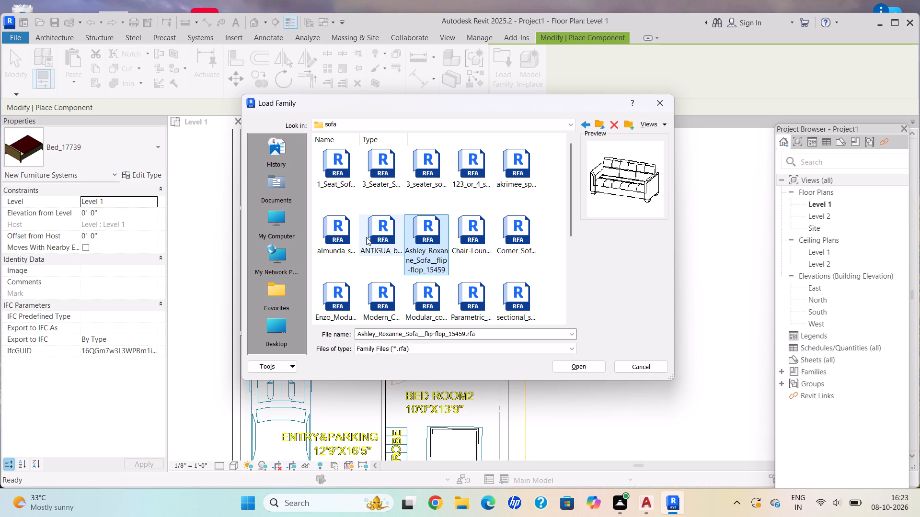
pyautogui.click(374, 235)
pyautogui.click(426, 237)
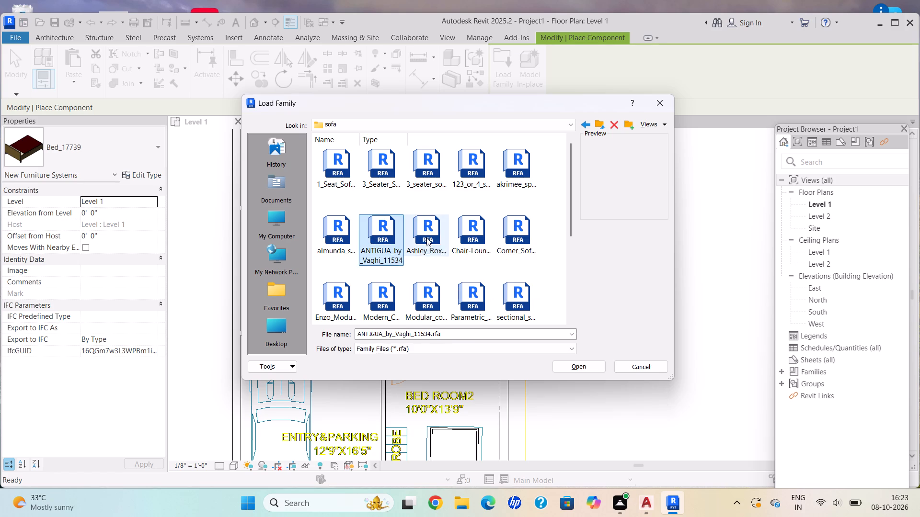
pyautogui.click(595, 369)
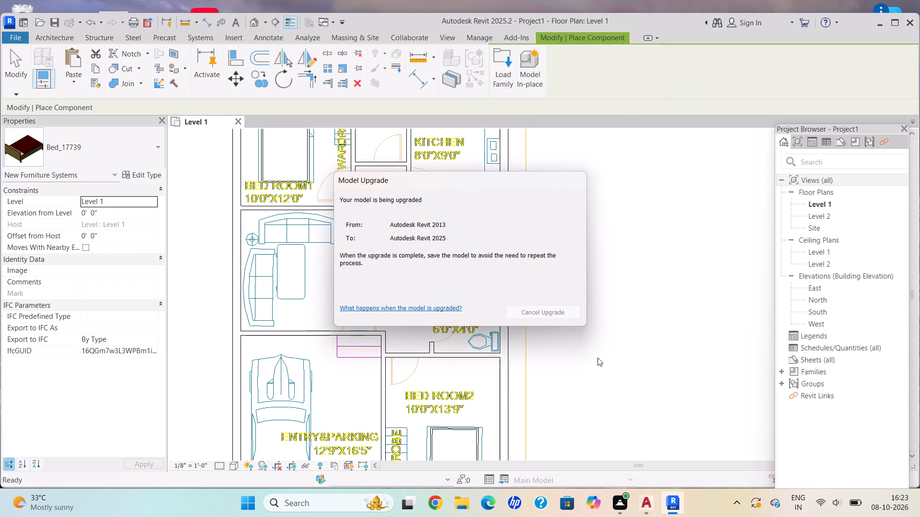
# Place the Ashley Roxanne sofa over the upper CAD sofa outline in the LIVING HALL, rotated with its back toward the BED ROOM1 wall.
pyautogui.scroll(5, 552, 326)
pyautogui.scroll(1, 379, 265)
pyautogui.scroll(2, 319, 238)
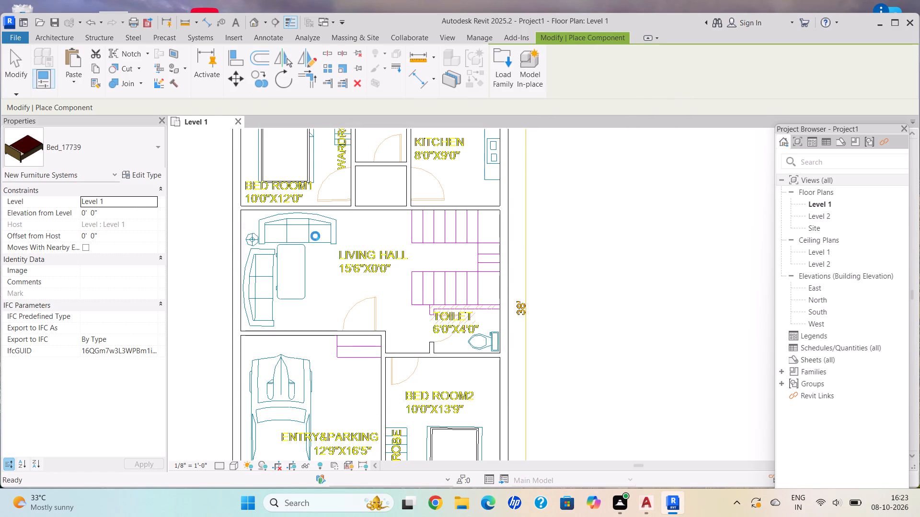
pyautogui.scroll(2, 315, 236)
pyautogui.scroll(-1, 287, 229)
pyautogui.scroll(4, 287, 229)
pyautogui.moveTo(295, 234); pyautogui.dragTo(318, 257, button='middle')
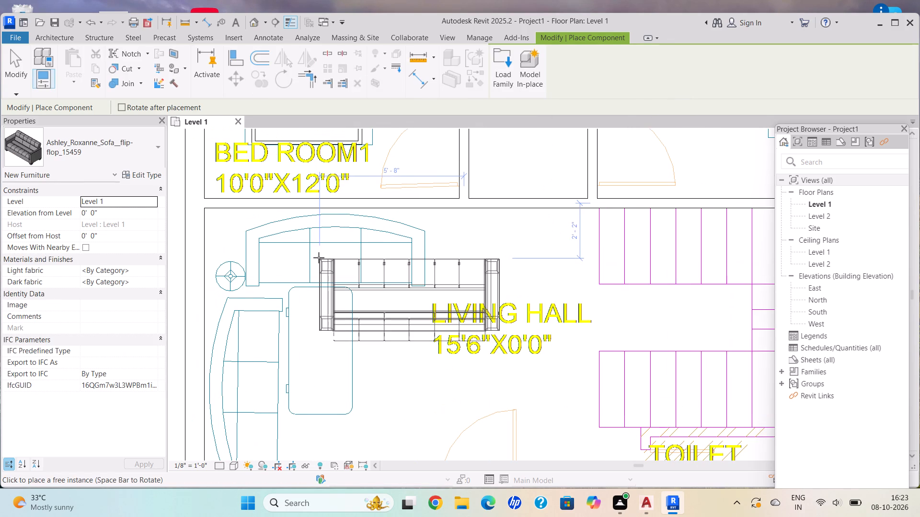
pyautogui.press('space')
pyautogui.press('space')
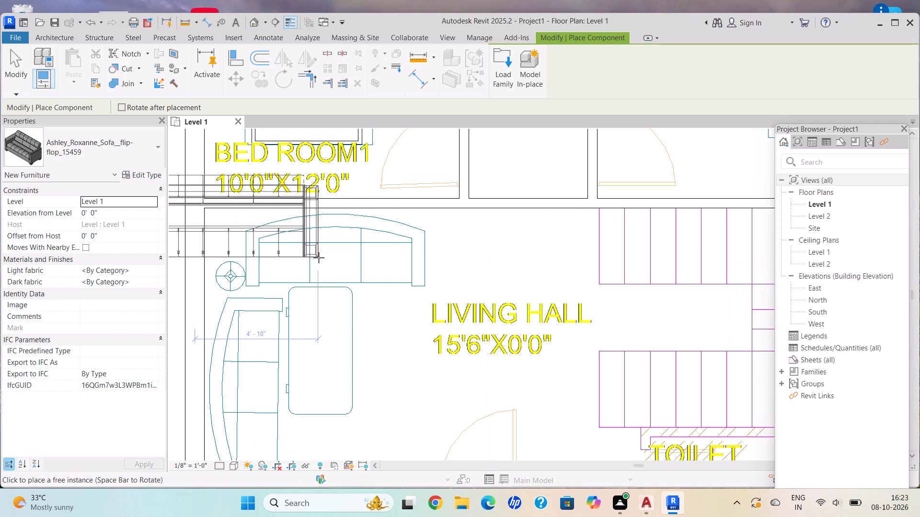
pyautogui.scroll(4, 384, 280)
pyautogui.scroll(-2, 424, 284)
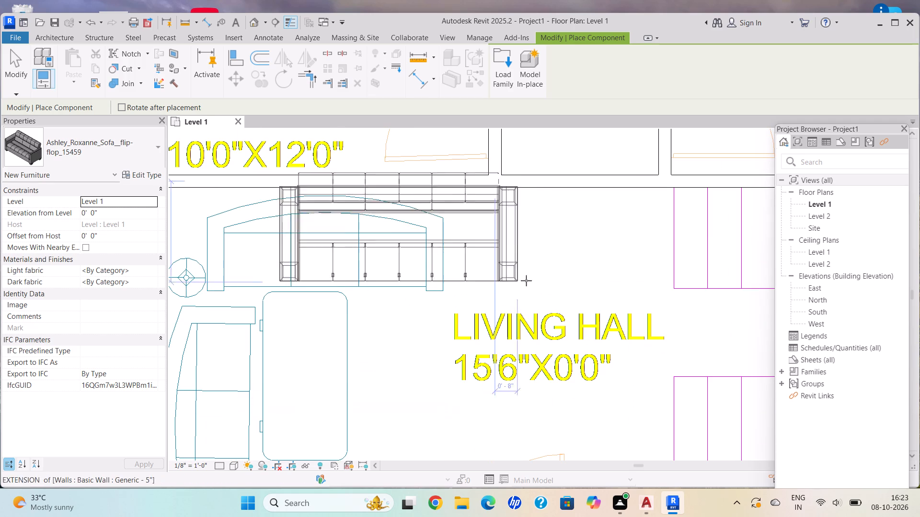
pyautogui.scroll(1, 490, 282)
pyautogui.scroll(-2, 478, 281)
pyautogui.moveTo(477, 279); pyautogui.dragTo(501, 319, button='middle')
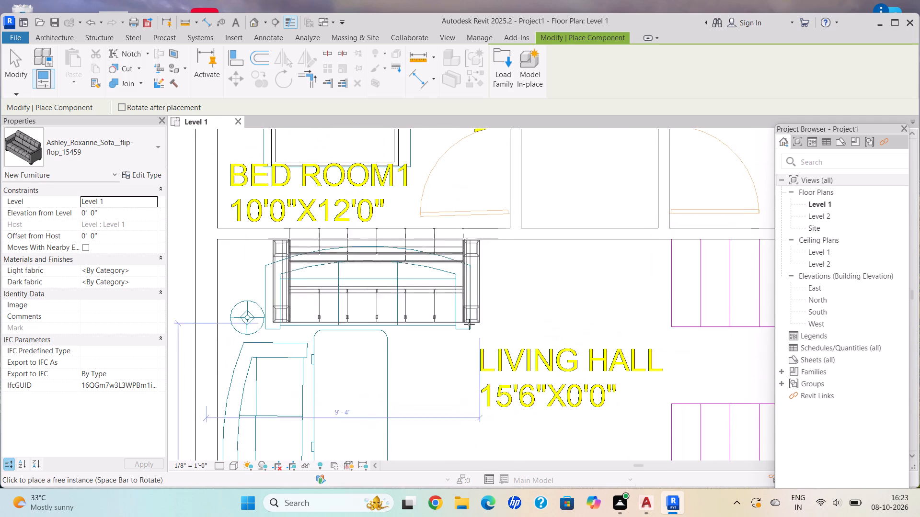
pyautogui.scroll(2, 466, 324)
pyautogui.click(490, 344)
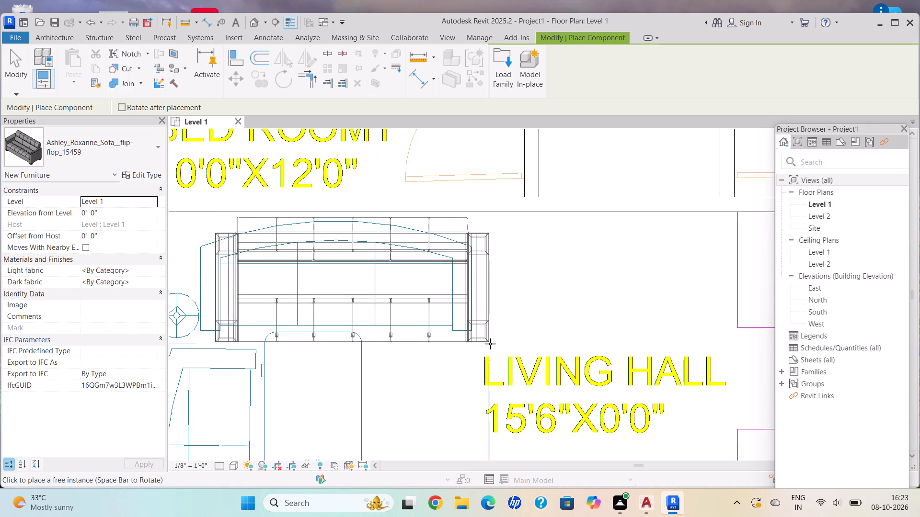
# Place a second Ashley Roxanne sofa over the remaining CAD sofa outline in the LIVING HALL, rotated with its back toward the exterior wall, and end placement.
pyautogui.scroll(-3, 648, 329)
pyautogui.press('space')
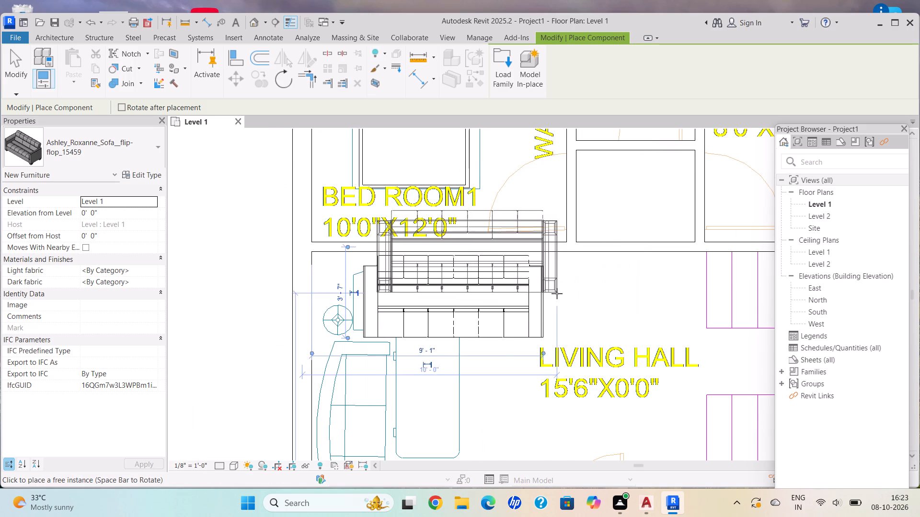
pyautogui.moveTo(525, 274); pyautogui.dragTo(493, 188, button='middle')
pyautogui.press('space')
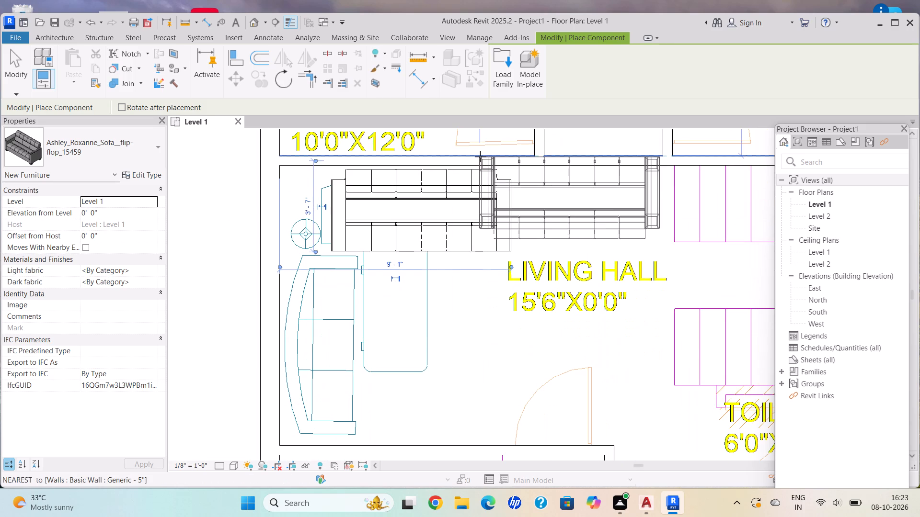
pyautogui.press('space')
pyautogui.press('space')
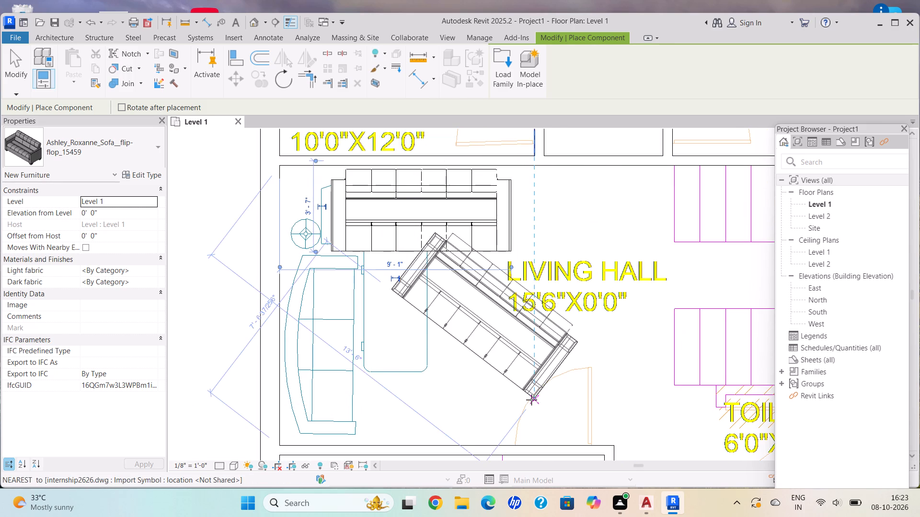
pyautogui.press('space')
pyautogui.press('space')
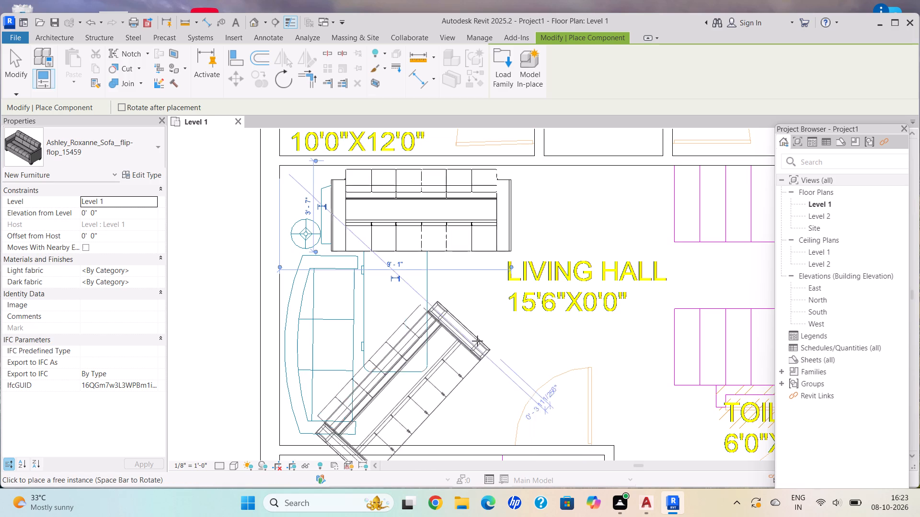
pyautogui.press('space')
pyautogui.moveTo(371, 255); pyautogui.dragTo(371, 199, button='middle')
pyautogui.scroll(5, 370, 209)
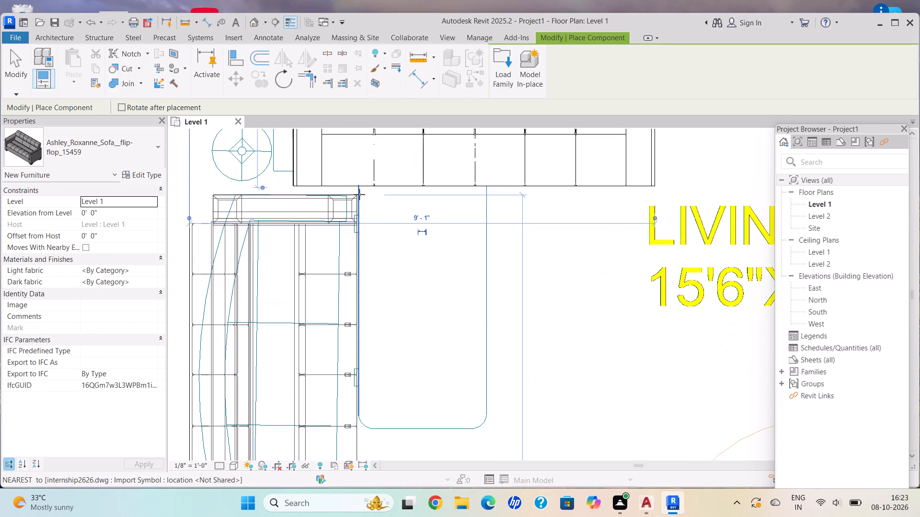
pyautogui.scroll(-2, 359, 193)
pyautogui.moveTo(359, 193); pyautogui.dragTo(360, 156, button='middle')
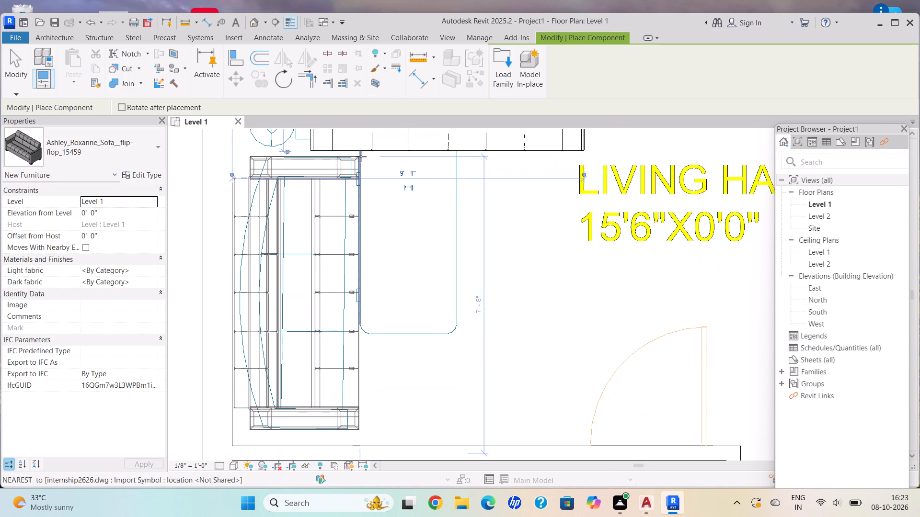
pyautogui.scroll(1, 357, 155)
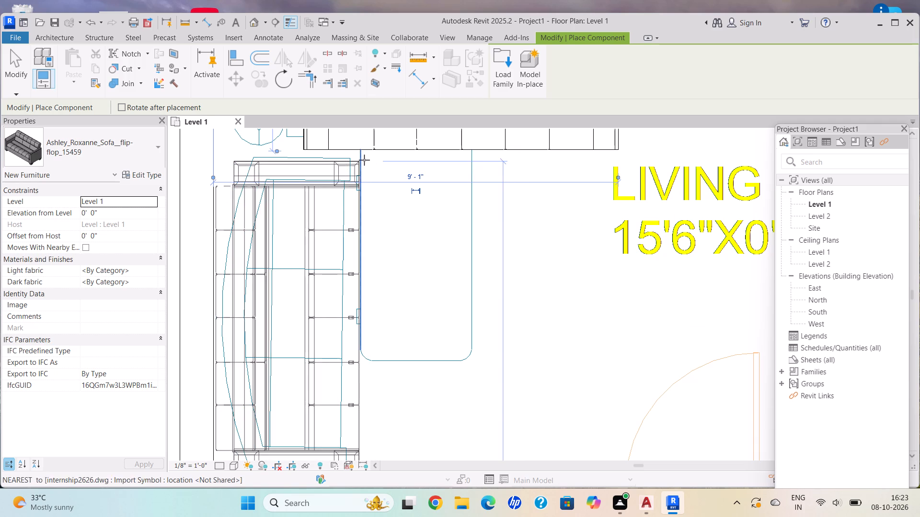
pyautogui.click(366, 159)
pyautogui.scroll(-4, 502, 196)
pyautogui.moveTo(497, 192); pyautogui.dragTo(404, 165, button='middle')
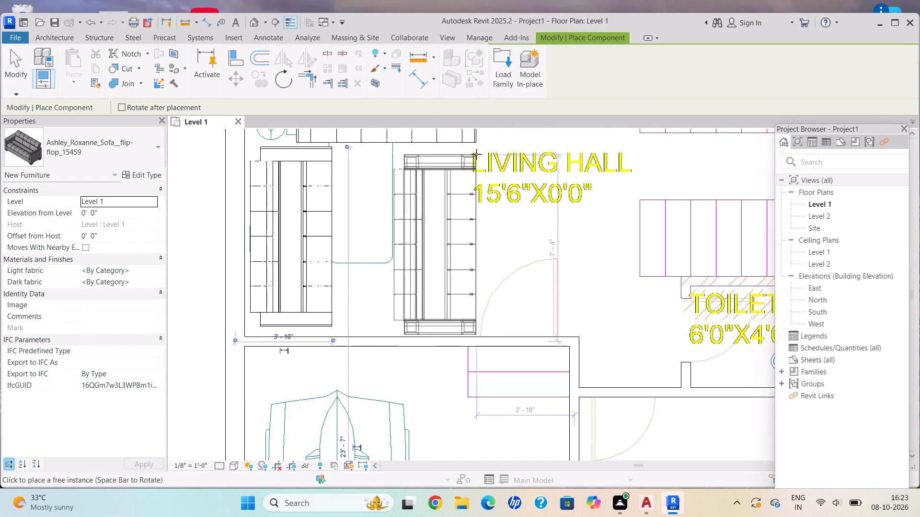
pyautogui.scroll(-3, 476, 154)
pyautogui.moveTo(476, 154); pyautogui.dragTo(351, 190, button='middle')
pyautogui.scroll(-3, 359, 192)
pyautogui.moveTo(361, 192); pyautogui.dragTo(332, 366, button='middle')
pyautogui.scroll(2, 414, 244)
pyautogui.moveTo(437, 257); pyautogui.dragTo(438, 257, button='middle')
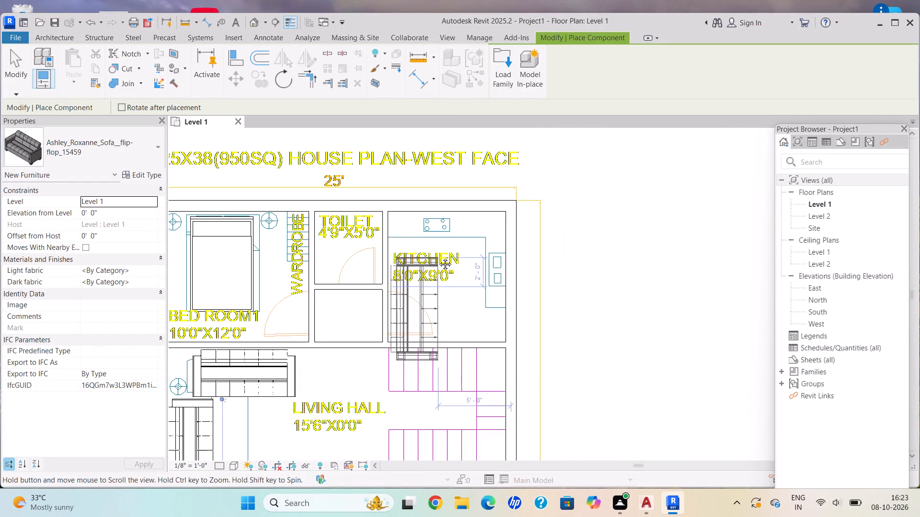
pyautogui.moveTo(438, 257); pyautogui.dragTo(454, 234, button='middle')
pyautogui.press('Escape')
pyautogui.press('Escape')
pyautogui.press('Escape')
pyautogui.press('Escape')
pyautogui.press('Escape')
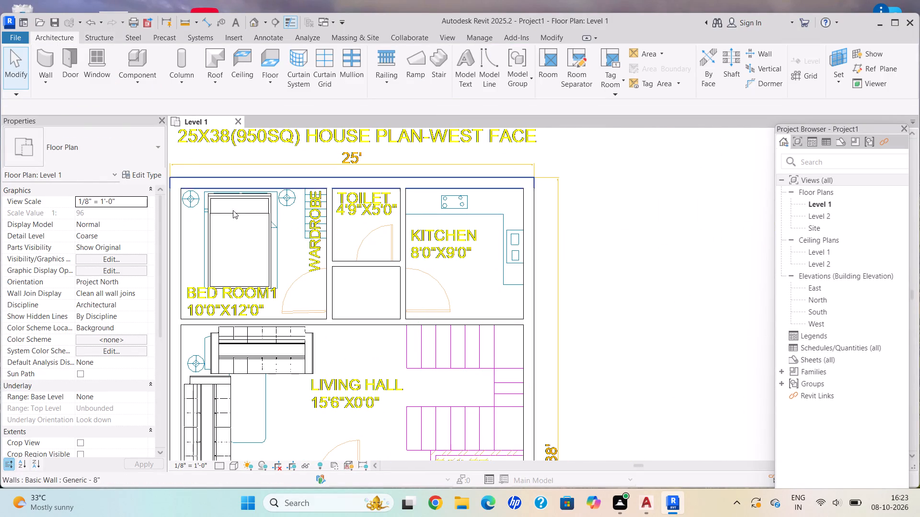
# Load the Modern_Coffee_Table_17989 family from the dining table folder inside SHUBHAM CITY in Documents for component placement.
pyautogui.moveTo(342, 328); pyautogui.dragTo(401, 205, button='middle')
pyautogui.scroll(1, 283, 236)
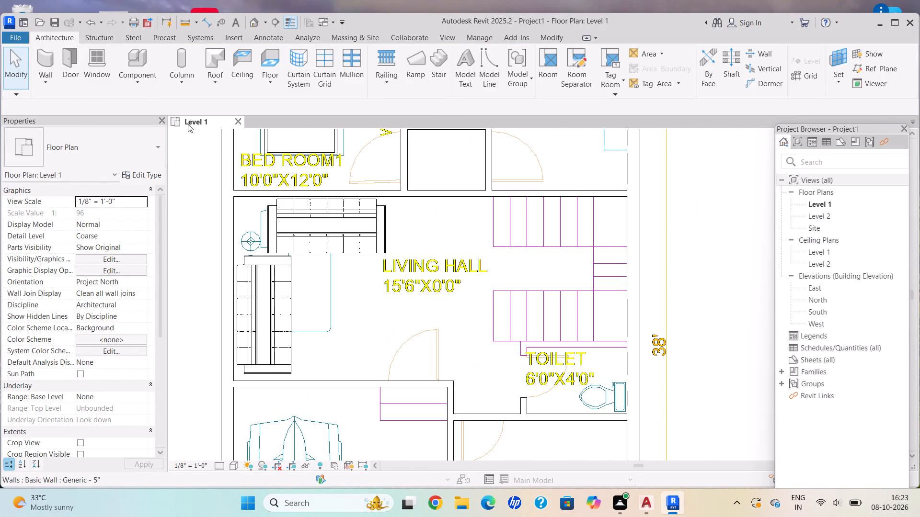
pyautogui.press('Escape')
pyautogui.click(138, 85)
pyautogui.click(167, 103)
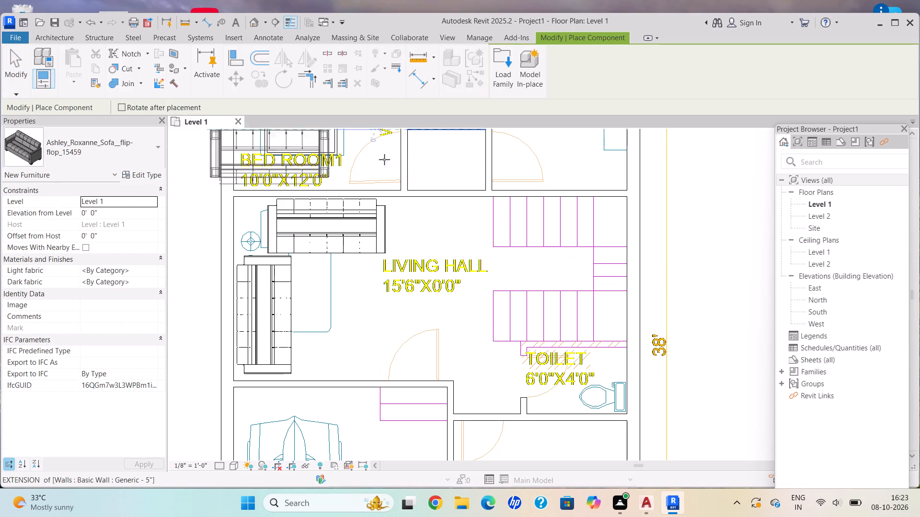
pyautogui.click(499, 83)
pyautogui.scroll(-1, 527, 270)
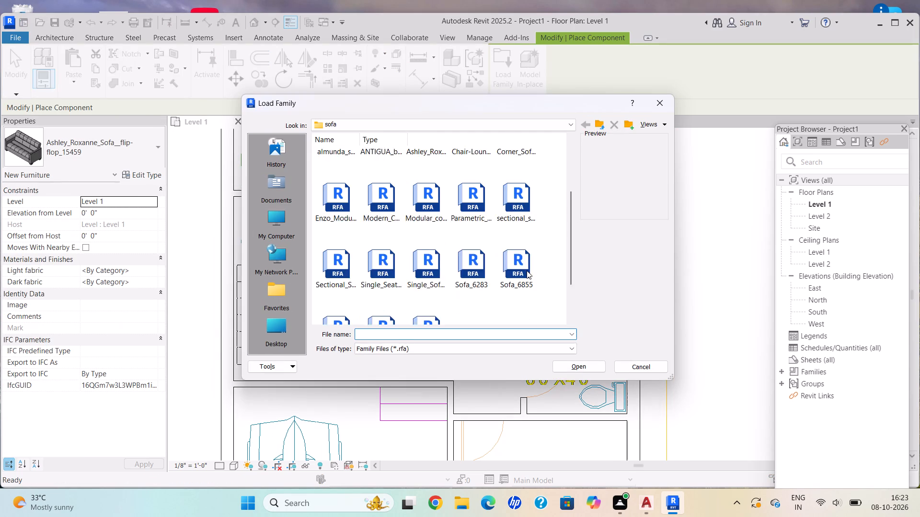
pyautogui.scroll(-1, 527, 270)
pyautogui.doubleClick(280, 185)
pyautogui.scroll(-1, 500, 255)
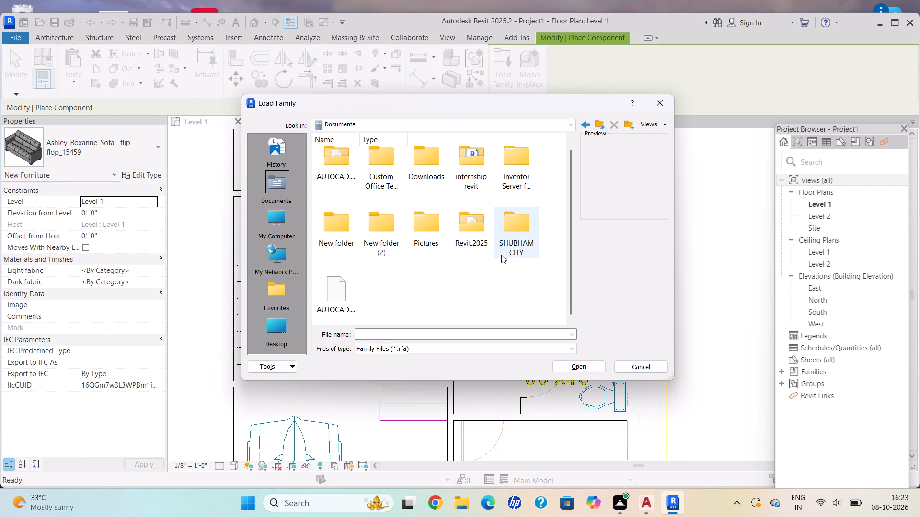
pyautogui.scroll(-1, 501, 255)
pyautogui.doubleClick(524, 238)
pyautogui.doubleClick(522, 238)
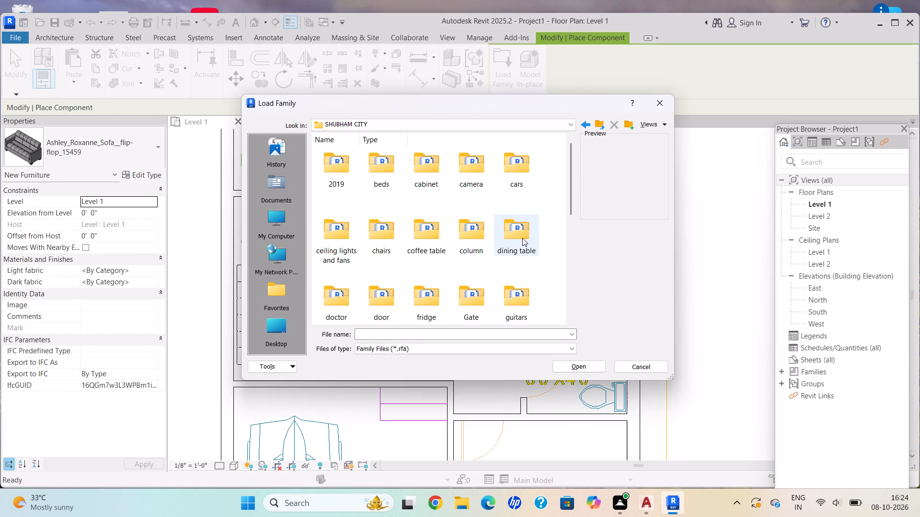
pyautogui.click(417, 224)
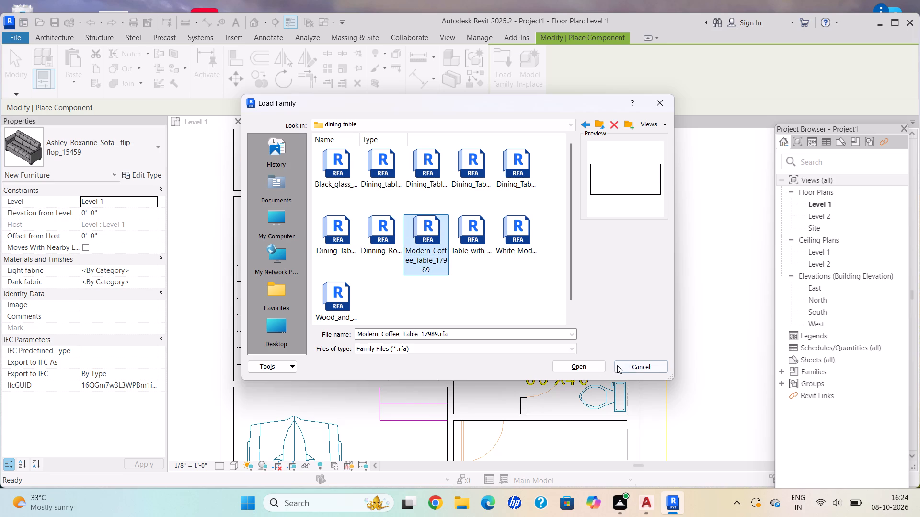
pyautogui.click(589, 366)
# Place the Modern Coffee Table in front of the two LIVING HALL sofas, rotated lengthwise parallel to the sofa along the exterior wall, and end placement.
pyautogui.scroll(2, 324, 295)
pyautogui.press('space')
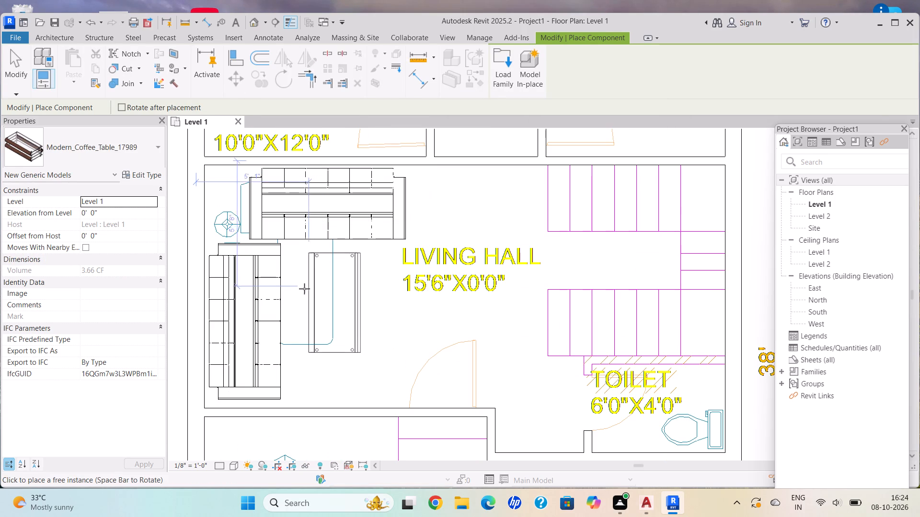
pyautogui.click(299, 299)
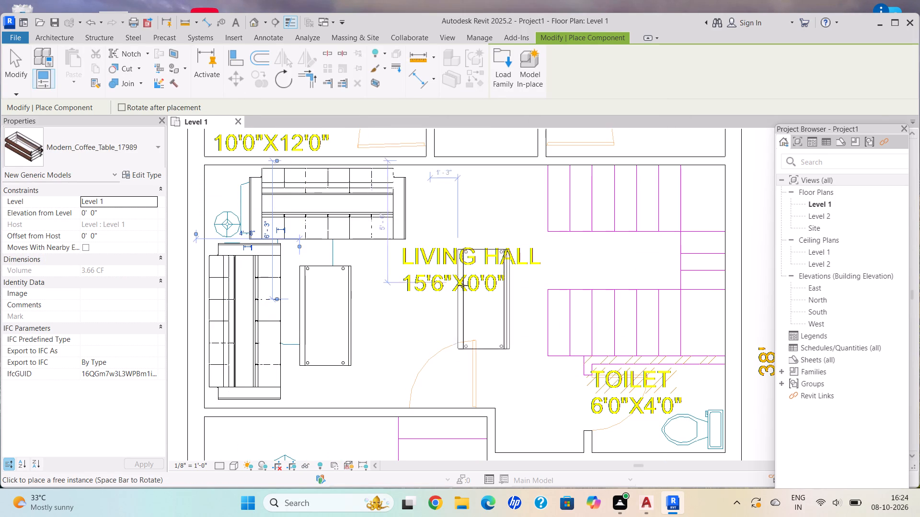
pyautogui.press('Escape')
pyautogui.press('Escape')
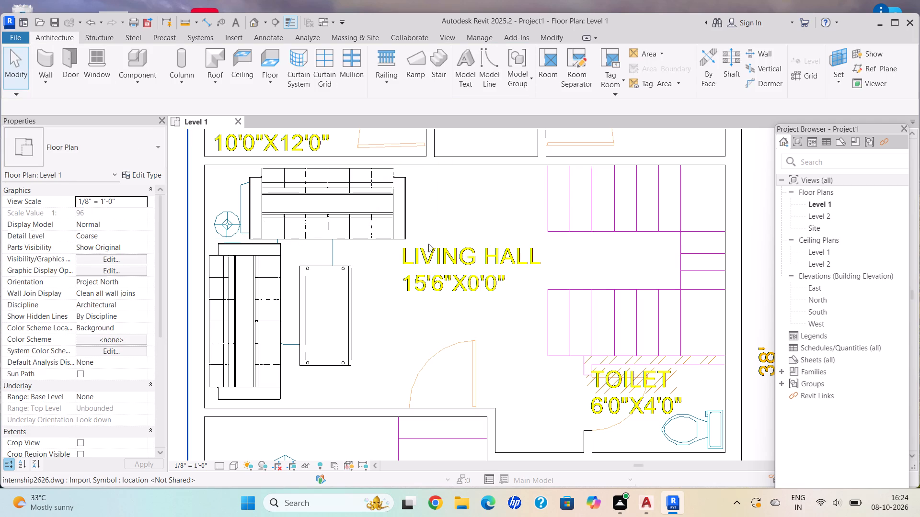
# Examine the plan around the LIVING HALL, staircase, kitchen and toilets for the next CAD fixture outlines to furnish.
pyautogui.moveTo(425, 252); pyautogui.dragTo(373, 358, button='middle')
pyautogui.scroll(-1, 373, 358)
pyautogui.scroll(1, 398, 297)
pyautogui.scroll(-2, 398, 297)
pyautogui.moveTo(399, 295); pyautogui.dragTo(392, 345, button='middle')
pyautogui.scroll(2, 384, 219)
pyautogui.moveTo(516, 289); pyautogui.dragTo(505, 238, button='middle')
pyautogui.scroll(1, 505, 238)
pyautogui.press('Escape')
pyautogui.scroll(-2, 396, 238)
pyautogui.moveTo(395, 236); pyautogui.dragTo(308, 102, button='middle')
pyautogui.moveTo(472, 341); pyautogui.dragTo(475, 278, button='middle')
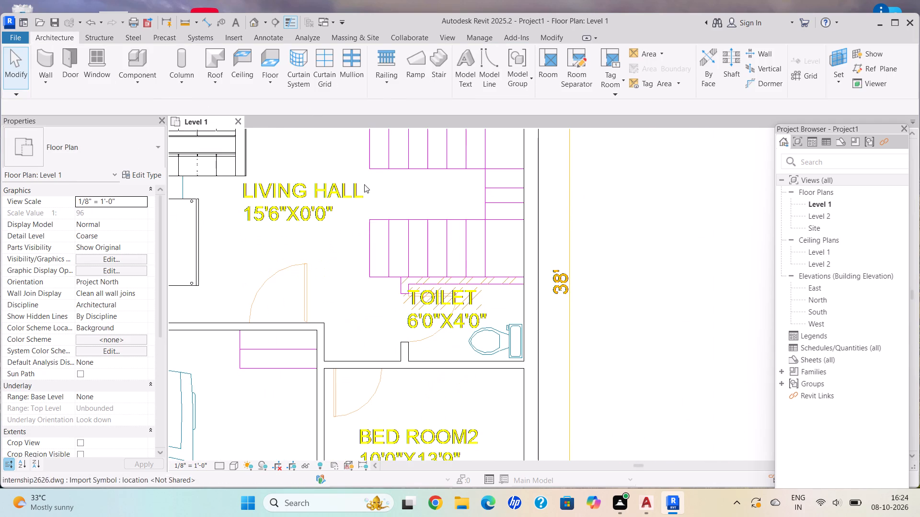
pyautogui.press('Escape')
# Load the Modern_Toilet_7747 family from the wash basin folder inside SHUBHAM CITY in Documents for component placement.
pyautogui.click(144, 87)
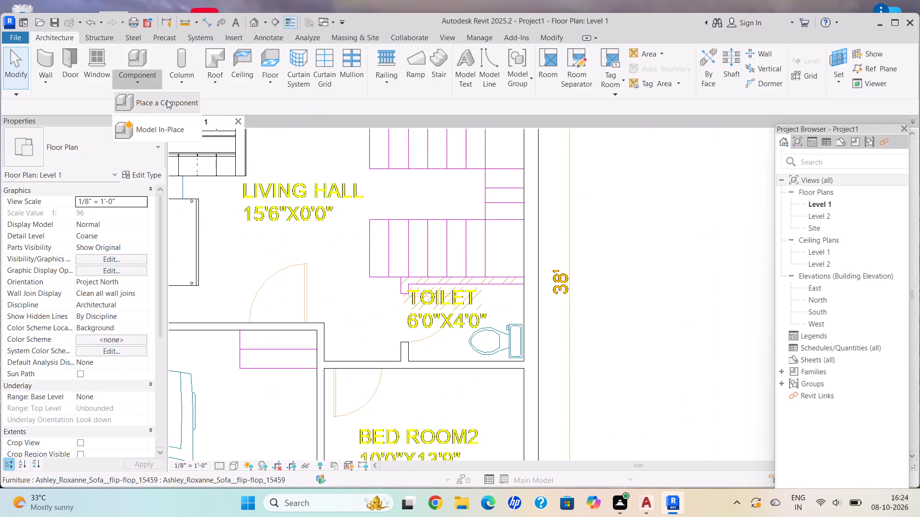
pyautogui.click(167, 101)
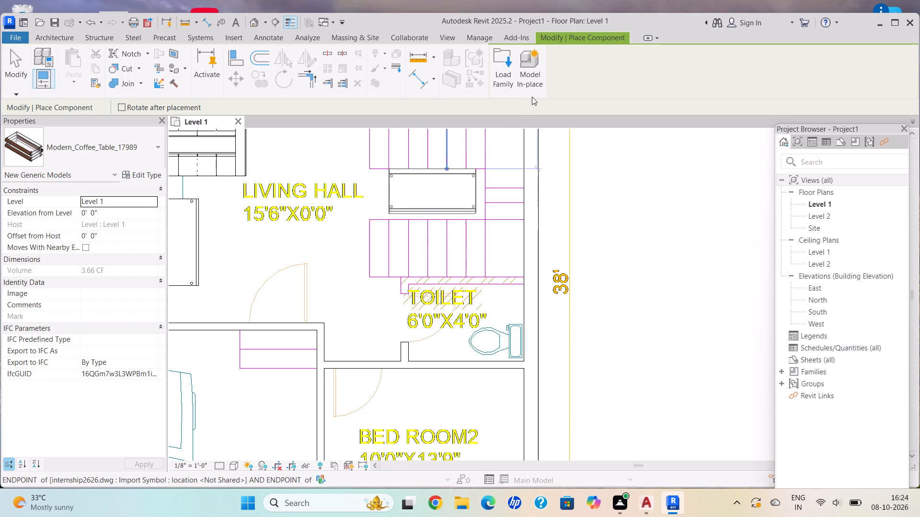
pyautogui.click(512, 80)
pyautogui.scroll(-2, 533, 296)
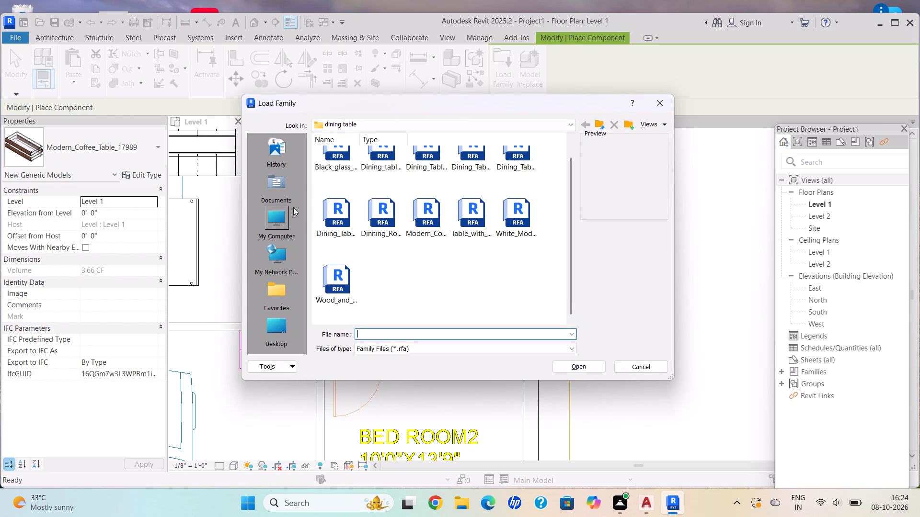
pyautogui.click(277, 194)
pyautogui.doubleClick(522, 246)
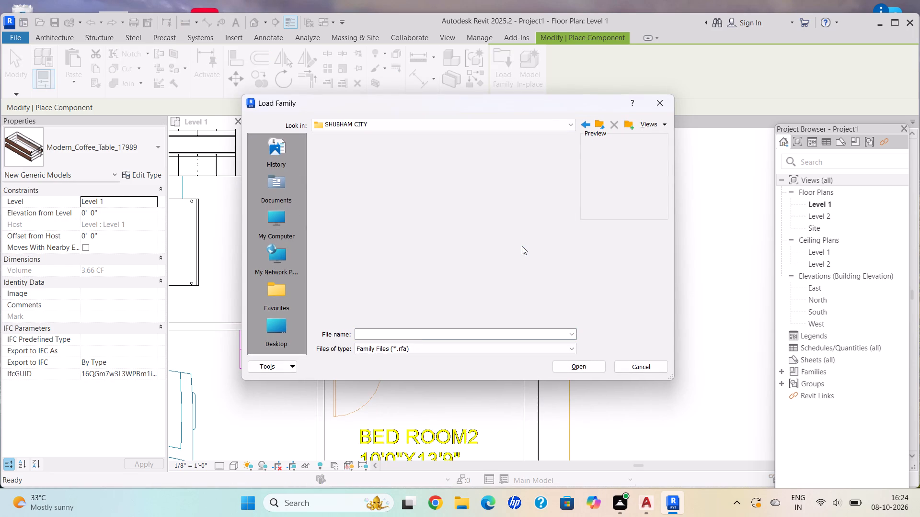
pyautogui.scroll(-5, 522, 246)
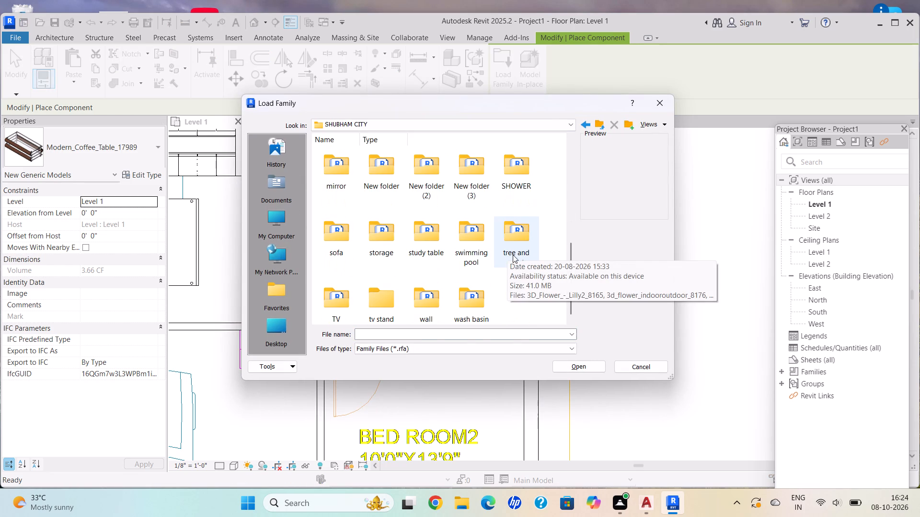
pyautogui.scroll(3, 485, 235)
pyautogui.scroll(-4, 483, 266)
pyautogui.doubleClick(469, 301)
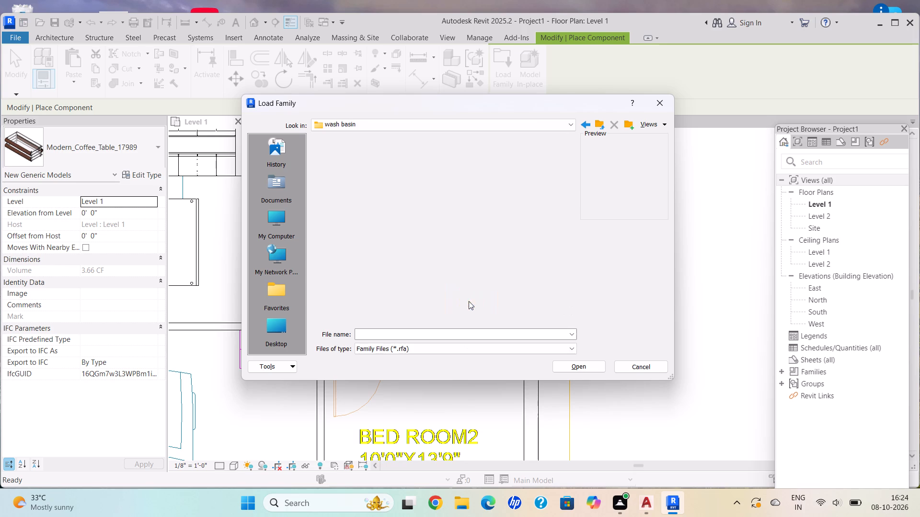
pyautogui.doubleClick(471, 242)
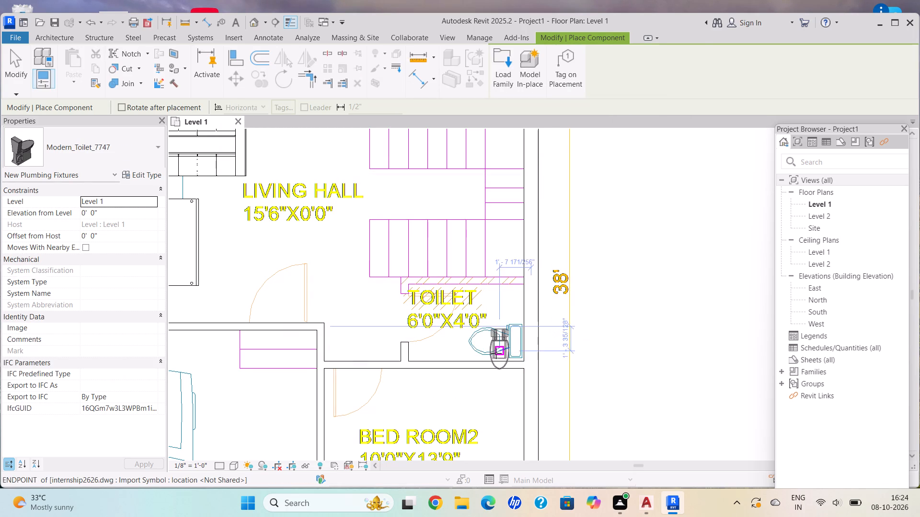
# Place Modern_Toilet_7747 over the CAD toilet outline in the 6'0"X4'0" TOILET, rotated with its tank toward the exterior wall, and end placement.
pyautogui.scroll(2, 496, 353)
pyautogui.press('space')
pyautogui.press('space')
pyautogui.press('space')
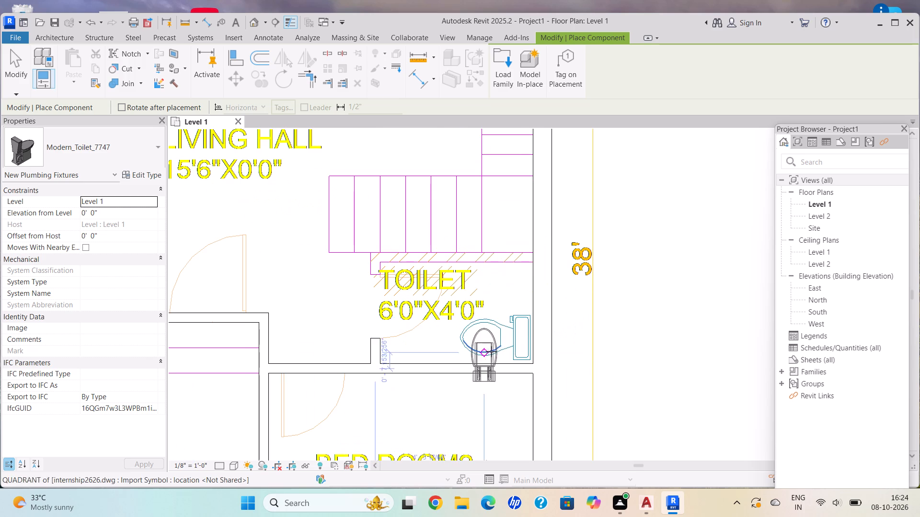
pyautogui.scroll(2, 505, 332)
pyautogui.press('space')
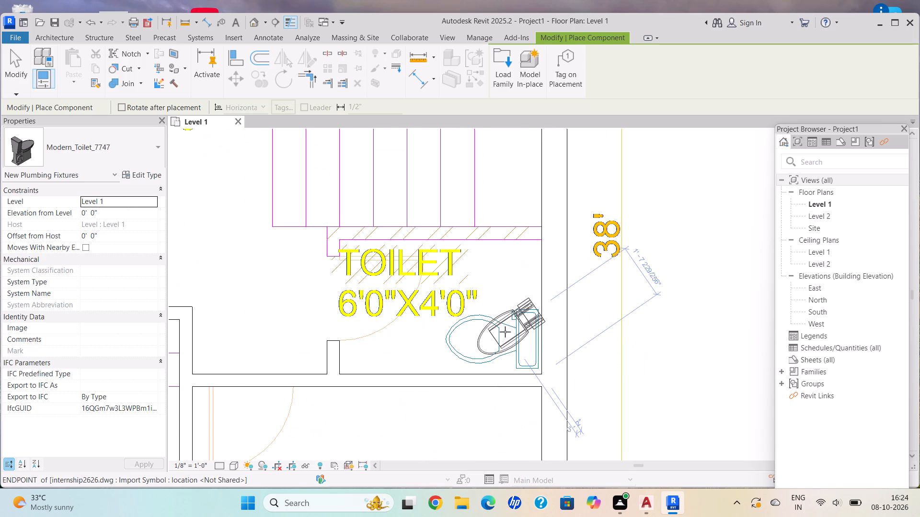
pyautogui.press('space')
pyautogui.press('space')
pyautogui.press('space')
pyautogui.press('space')
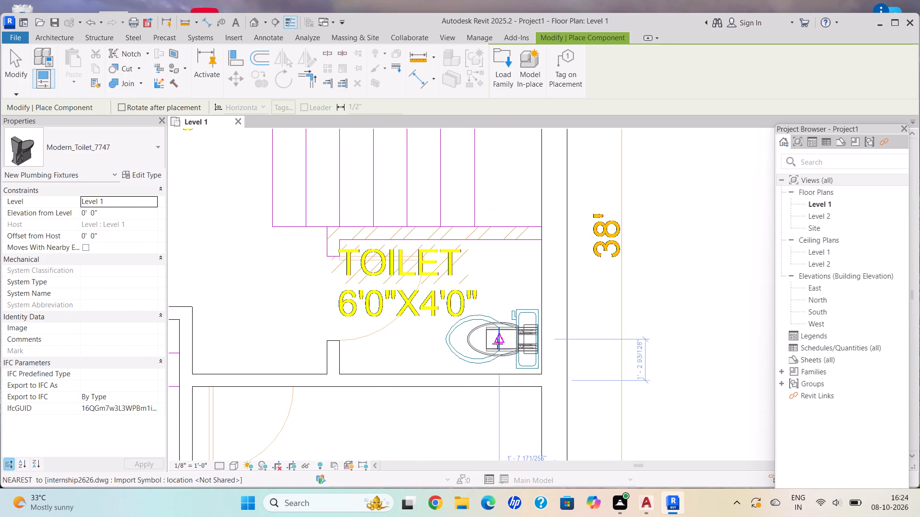
pyautogui.click(497, 343)
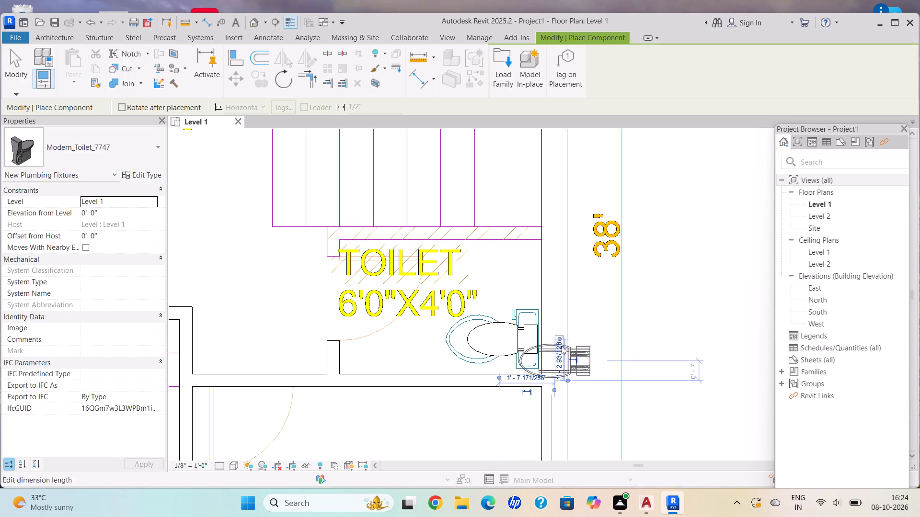
pyautogui.scroll(-8, 529, 276)
pyautogui.scroll(-1, 459, 244)
pyautogui.moveTo(465, 275); pyautogui.dragTo(470, 295, button='middle')
pyautogui.moveTo(475, 316); pyautogui.dragTo(476, 336, button='middle')
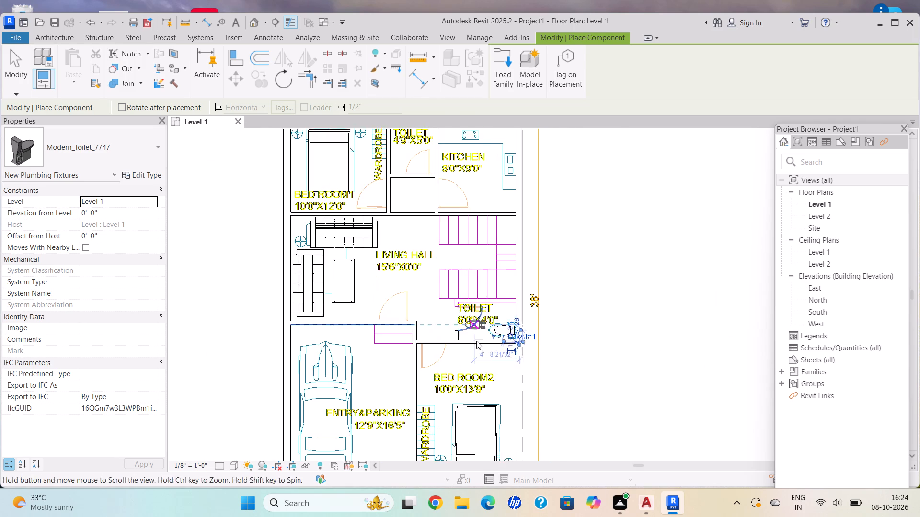
pyautogui.moveTo(430, 232); pyautogui.dragTo(460, 348, button='middle')
pyautogui.scroll(1, 436, 300)
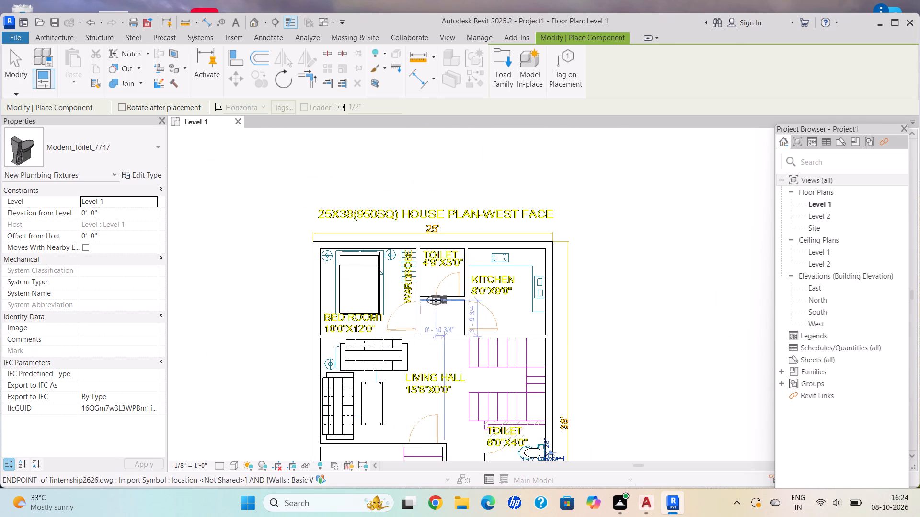
pyautogui.scroll(3, 436, 300)
pyautogui.scroll(3, 442, 258)
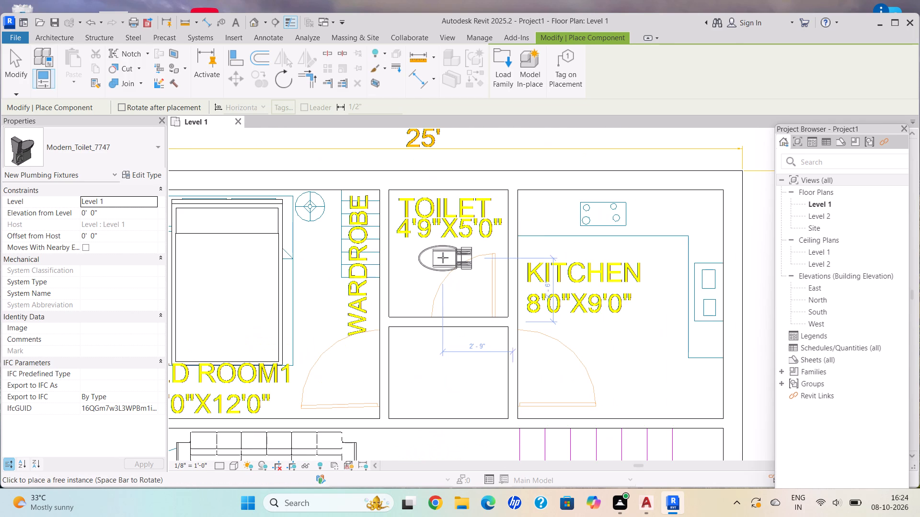
pyautogui.press('Escape')
pyautogui.press('Escape')
pyautogui.press('Escape')
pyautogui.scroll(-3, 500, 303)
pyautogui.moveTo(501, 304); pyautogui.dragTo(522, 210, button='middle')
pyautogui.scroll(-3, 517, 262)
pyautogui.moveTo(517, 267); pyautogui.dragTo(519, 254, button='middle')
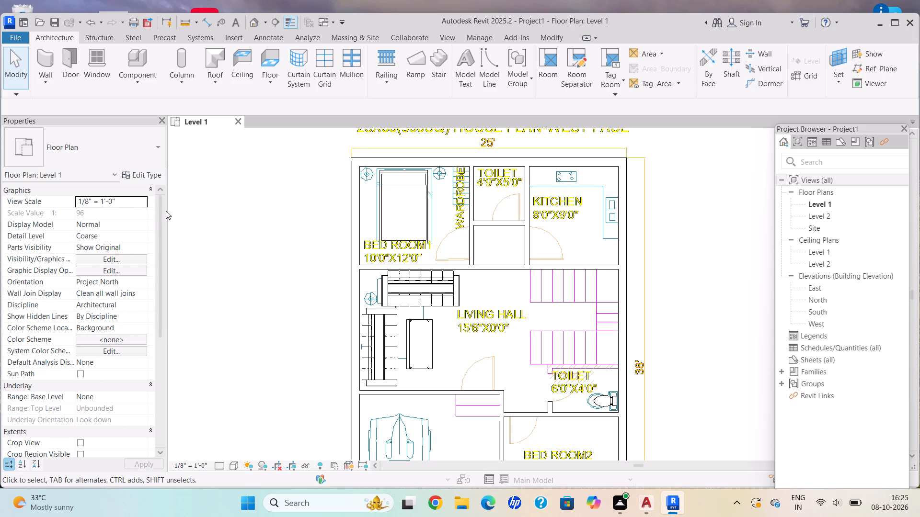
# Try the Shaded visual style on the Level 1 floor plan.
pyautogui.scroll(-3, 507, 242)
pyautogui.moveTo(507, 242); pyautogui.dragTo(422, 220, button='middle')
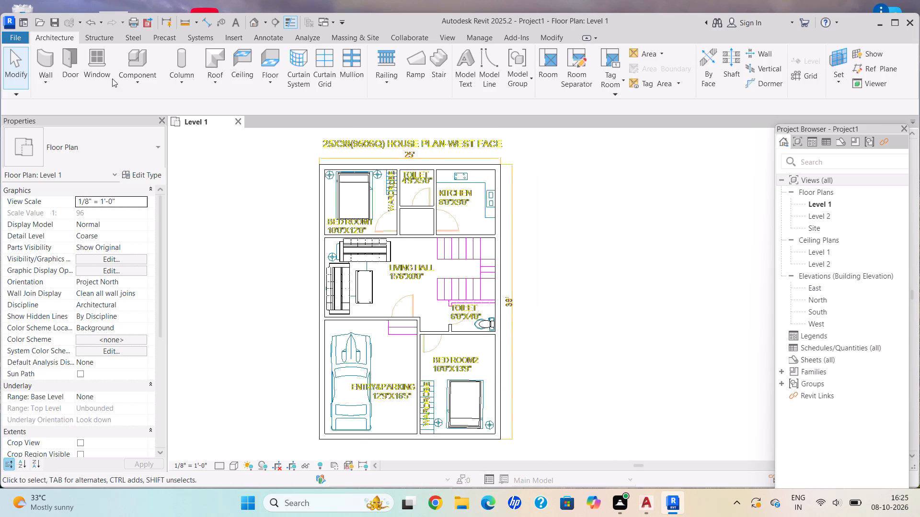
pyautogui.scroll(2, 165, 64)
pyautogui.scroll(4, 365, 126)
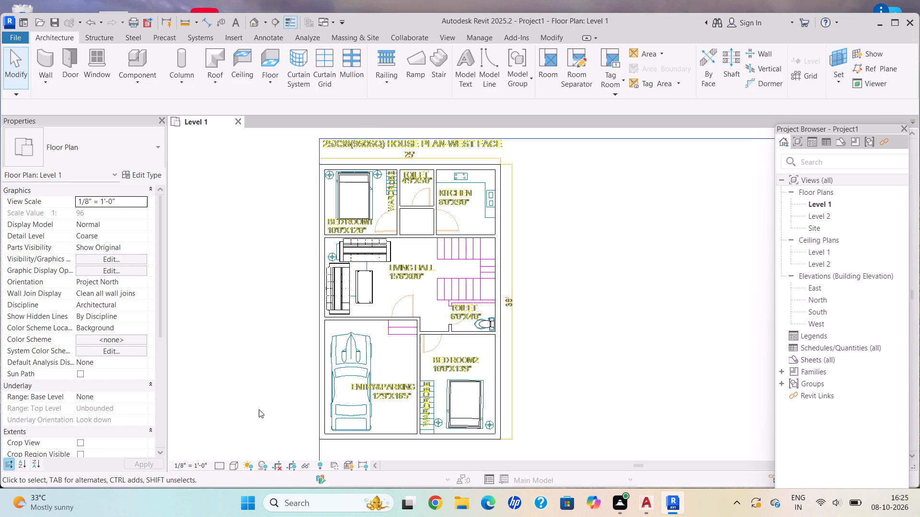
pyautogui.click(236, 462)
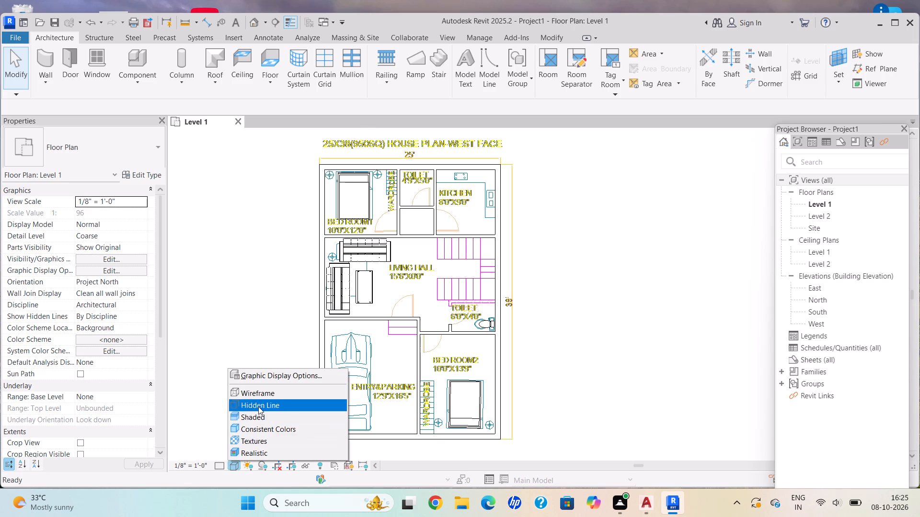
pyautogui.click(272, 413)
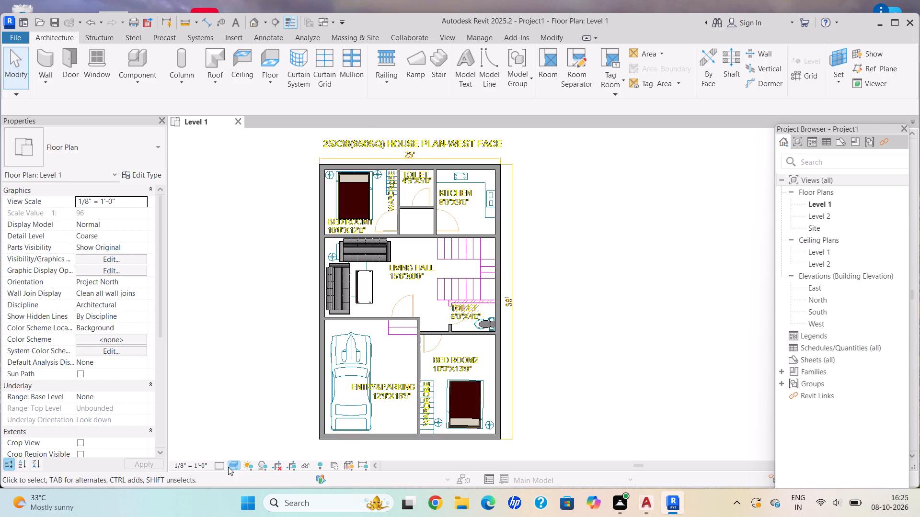
# Set the Level 1 floor plan's visual style to Wireframe.
pyautogui.click(230, 467)
pyautogui.click(250, 394)
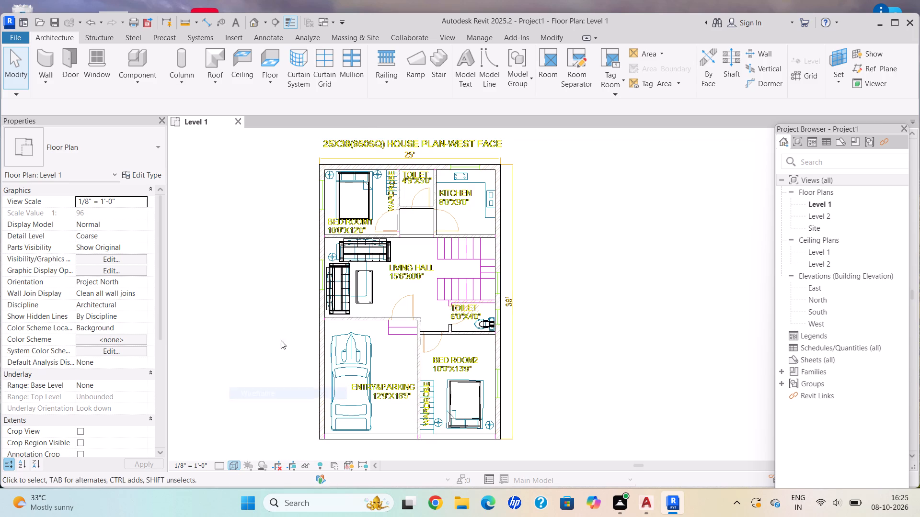
# Start door placement with the Single-Flush 36" x 84" type and set its type width to 3' 0".
pyautogui.scroll(7, 405, 188)
pyautogui.moveTo(463, 250); pyautogui.dragTo(484, 296, button='middle')
pyautogui.scroll(1, 484, 296)
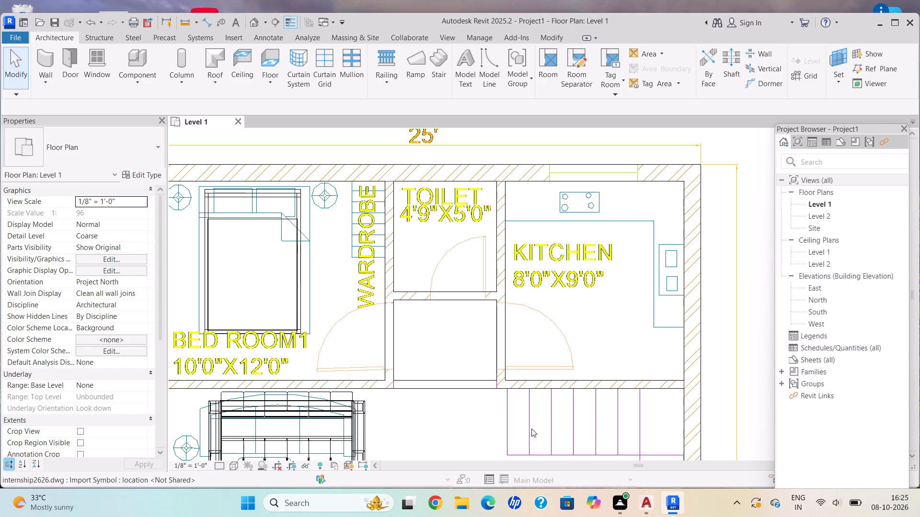
pyautogui.scroll(-3, 427, 367)
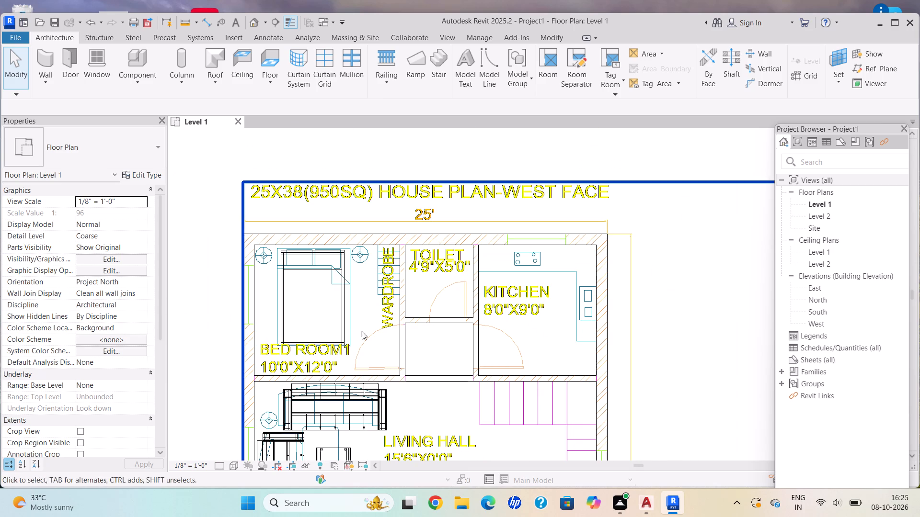
pyautogui.scroll(3, 334, 339)
pyautogui.scroll(1, 93, 157)
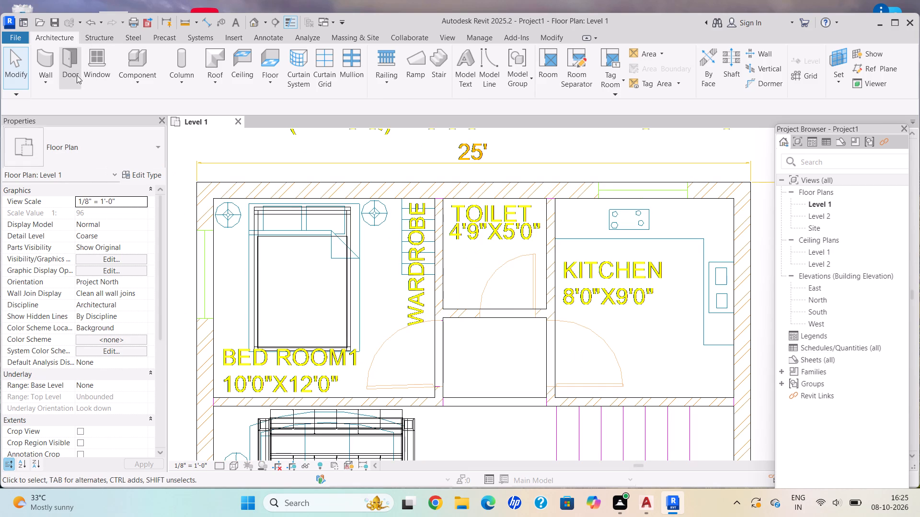
pyautogui.click(74, 77)
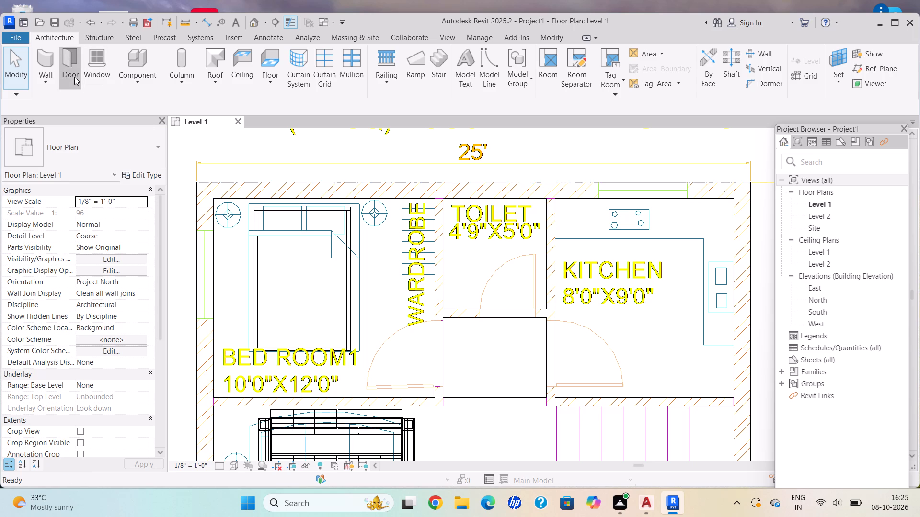
pyautogui.click(129, 149)
pyautogui.click(66, 286)
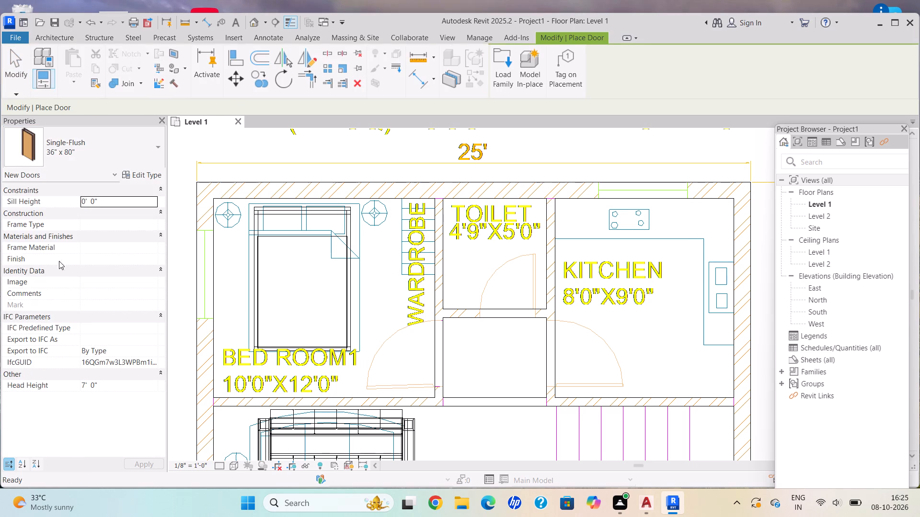
pyautogui.click(80, 150)
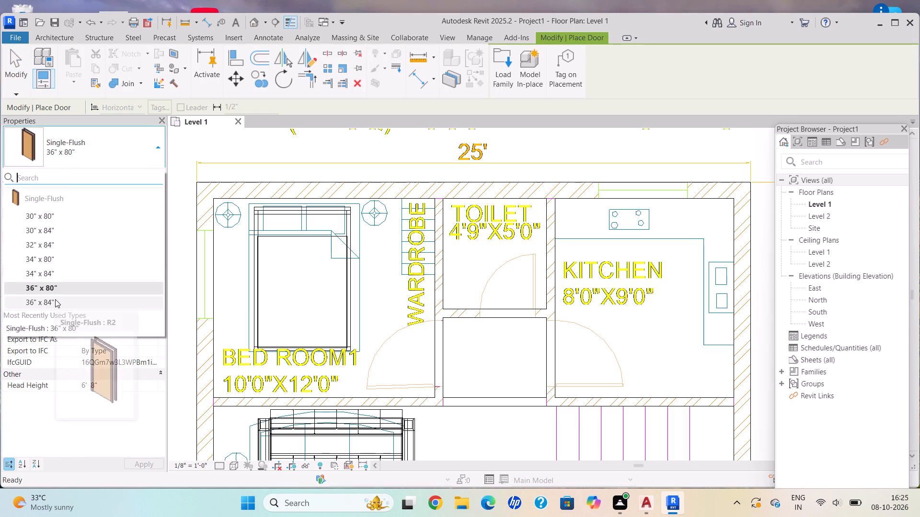
pyautogui.click(55, 299)
pyautogui.click(155, 174)
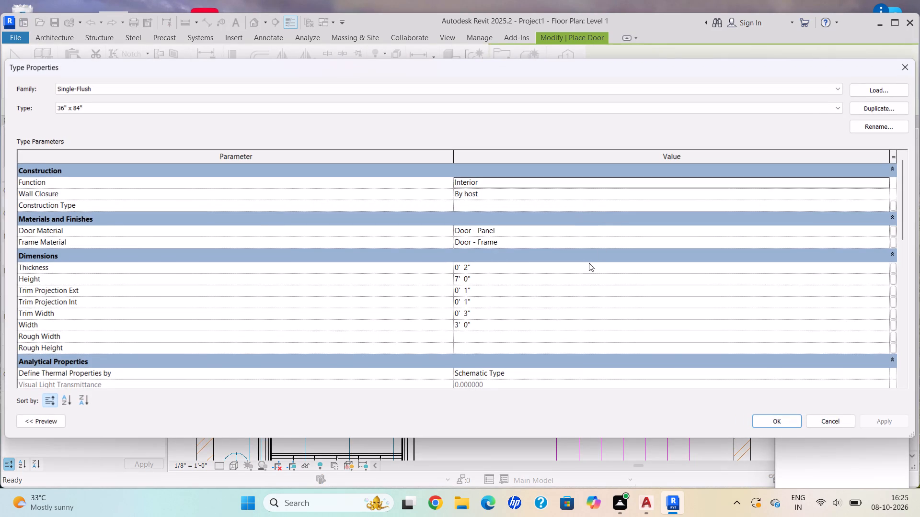
pyautogui.click(502, 328)
pyautogui.press('BackSpace')
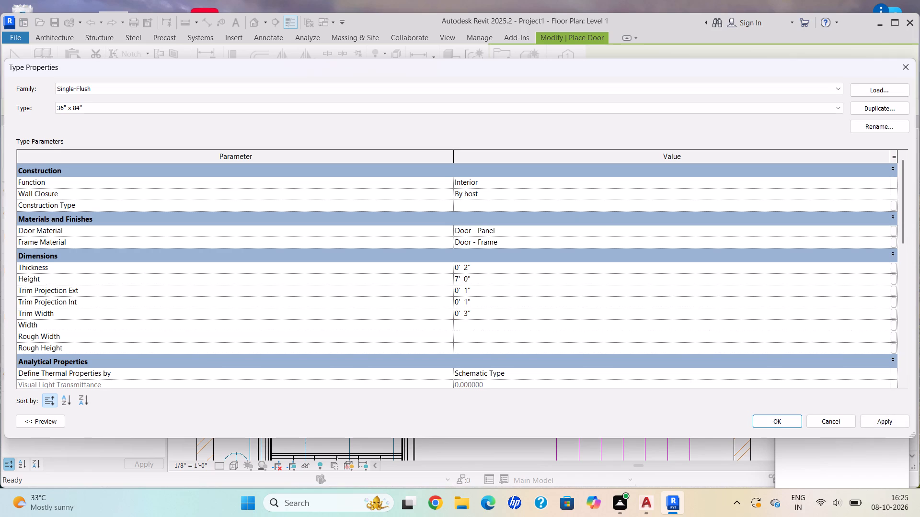
pyautogui.write("3'")
pyautogui.press('Return')
pyautogui.click(890, 425)
pyautogui.click(774, 422)
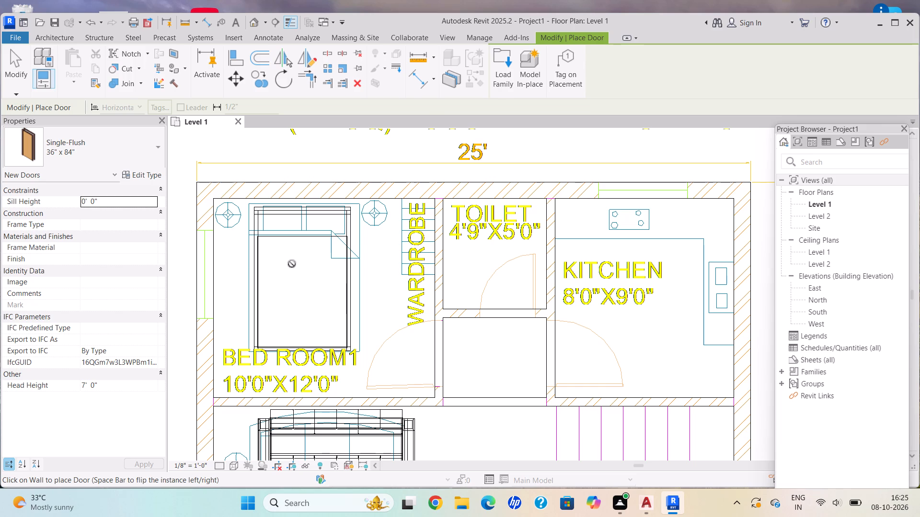
# Place a Single-Flush door over the CAD door opening of the 4'9"X5'0" TOILET, swinging into the toilet.
pyautogui.scroll(-2, 334, 264)
pyautogui.moveTo(418, 261); pyautogui.dragTo(324, 223, button='middle')
pyautogui.scroll(4, 402, 249)
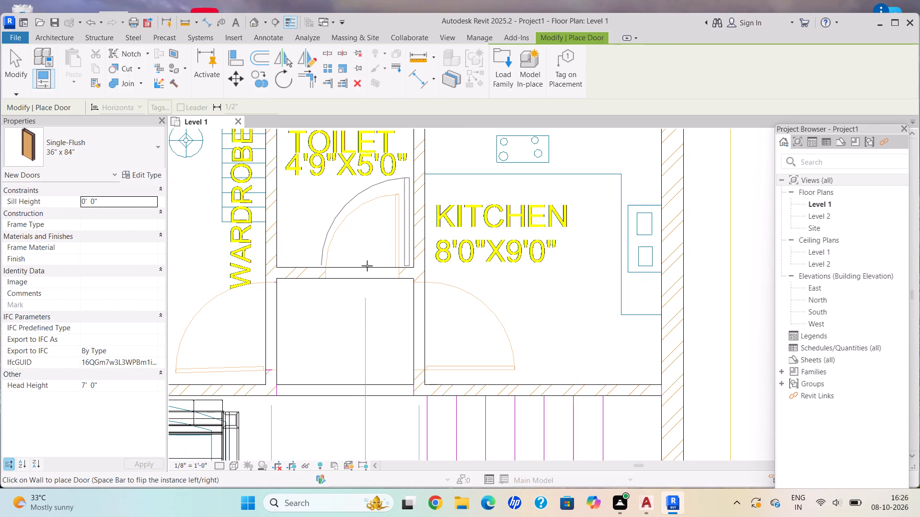
pyautogui.scroll(-1, 381, 270)
pyautogui.scroll(4, 381, 270)
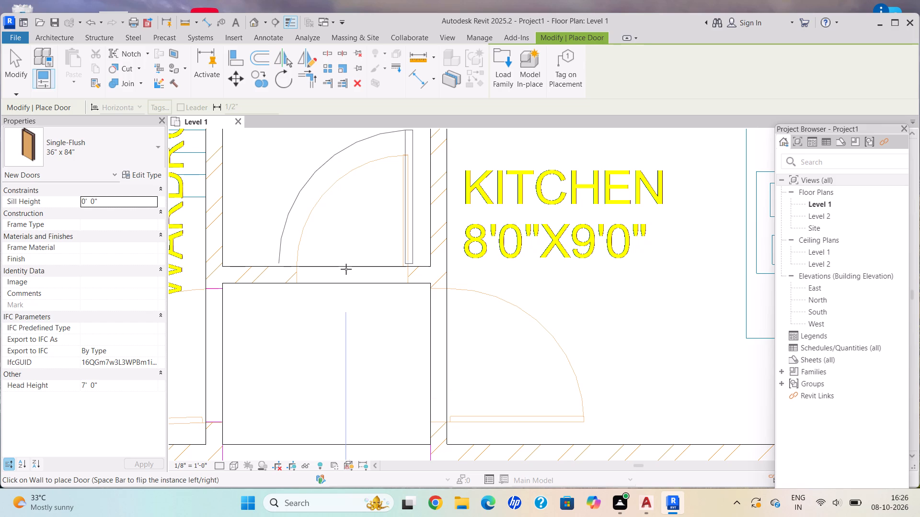
pyautogui.click(344, 269)
# Place a Single-Flush door over the CAD opening in the KITCHEN wall, swinging into the kitchen.
pyautogui.scroll(-3, 374, 333)
pyautogui.moveTo(374, 333); pyautogui.dragTo(340, 250, button='middle')
pyautogui.scroll(3, 426, 252)
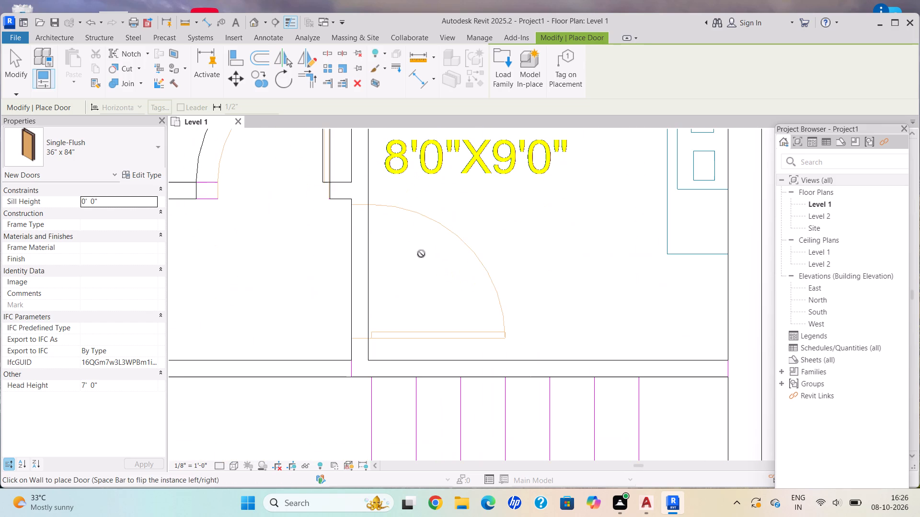
pyautogui.click(371, 271)
# Place a Single-Flush door over the CAD opening in the BED ROOM2 wall beside the 6'0"X4'0" TOILET, swinging into the bedroom.
pyautogui.scroll(-3, 343, 335)
pyautogui.moveTo(343, 336); pyautogui.dragTo(407, 187, button='middle')
pyautogui.scroll(-2, 473, 291)
pyautogui.moveTo(475, 303); pyautogui.dragTo(462, 269, button='middle')
pyautogui.scroll(-2, 473, 302)
pyautogui.scroll(1, 439, 198)
pyautogui.scroll(-2, 435, 262)
pyautogui.moveTo(432, 269); pyautogui.dragTo(431, 228, button='middle')
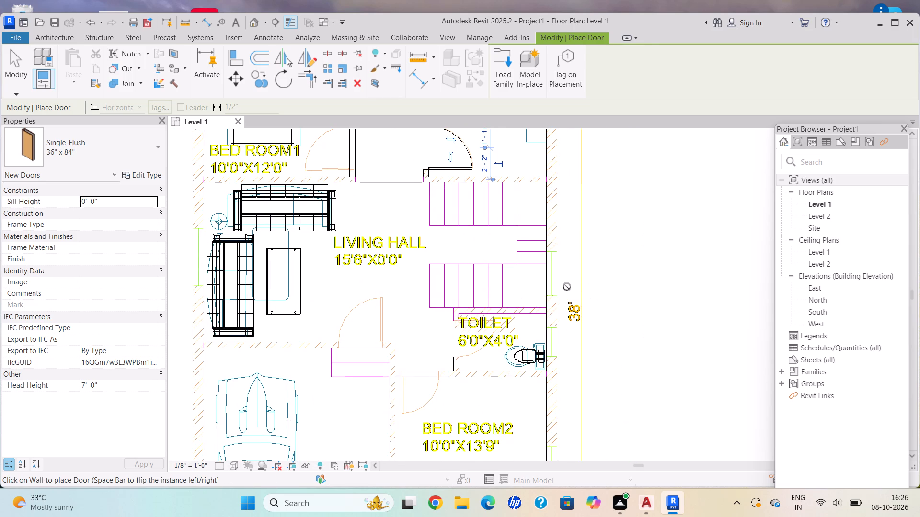
pyautogui.moveTo(563, 284); pyautogui.dragTo(556, 229, button='middle')
pyautogui.moveTo(444, 330); pyautogui.dragTo(441, 306, button='middle')
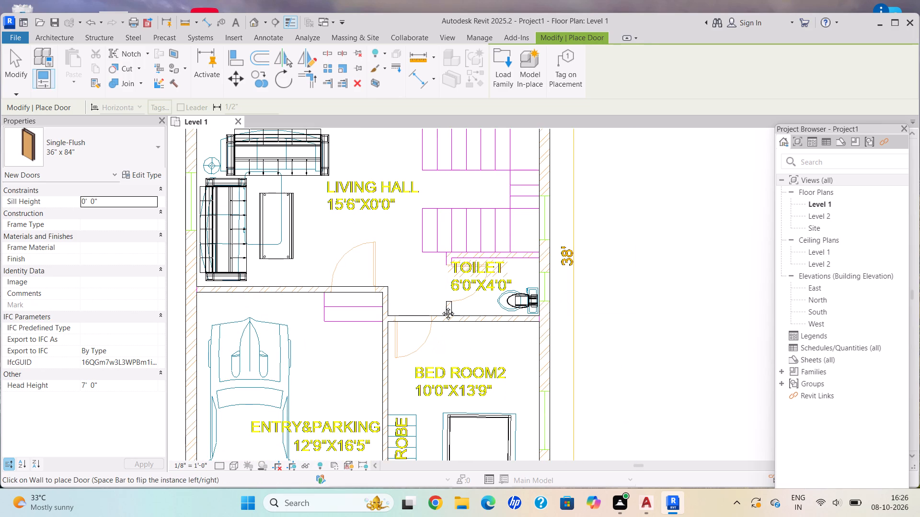
pyautogui.moveTo(441, 306); pyautogui.dragTo(436, 215, button='middle')
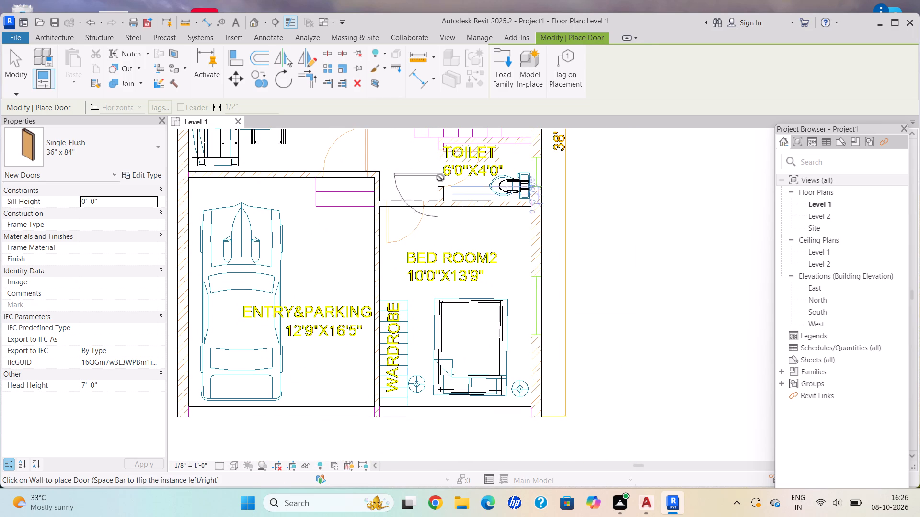
pyautogui.scroll(3, 426, 188)
pyautogui.scroll(3, 392, 227)
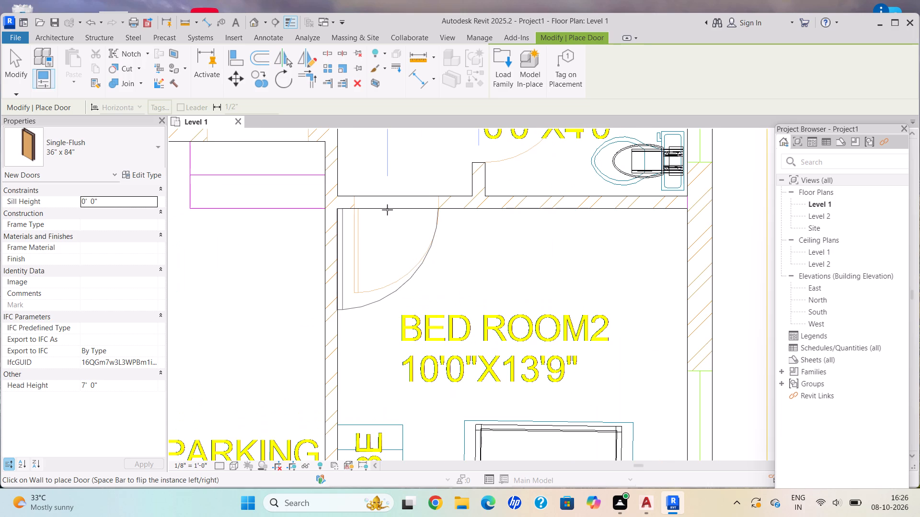
pyautogui.scroll(1, 388, 210)
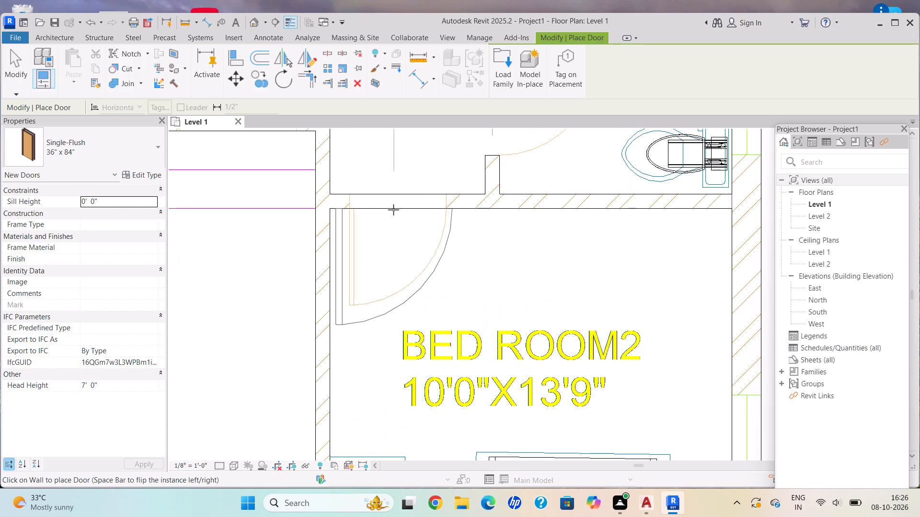
pyautogui.click(407, 213)
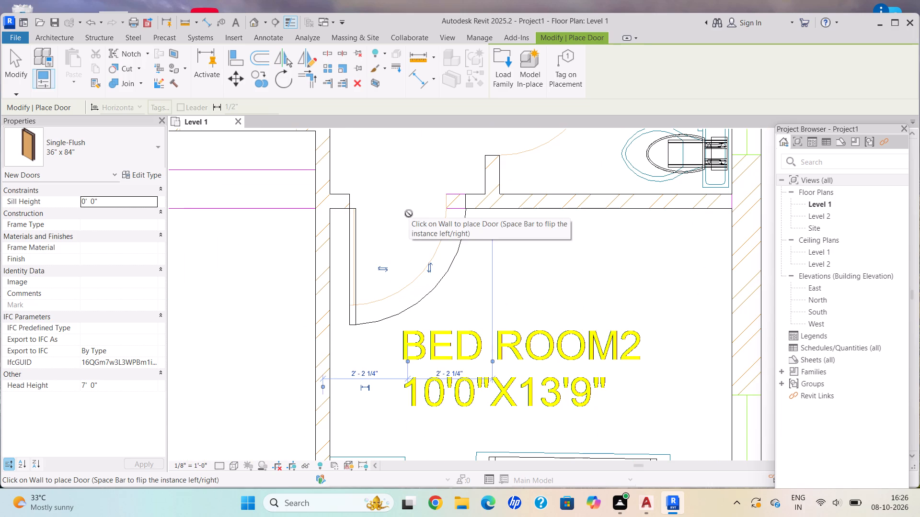
# Place a Single-Flush door in the wall between ENTRY&PARKING and the LIVING HALL, swinging into the hall over the CAD swing.
pyautogui.scroll(-1, 434, 250)
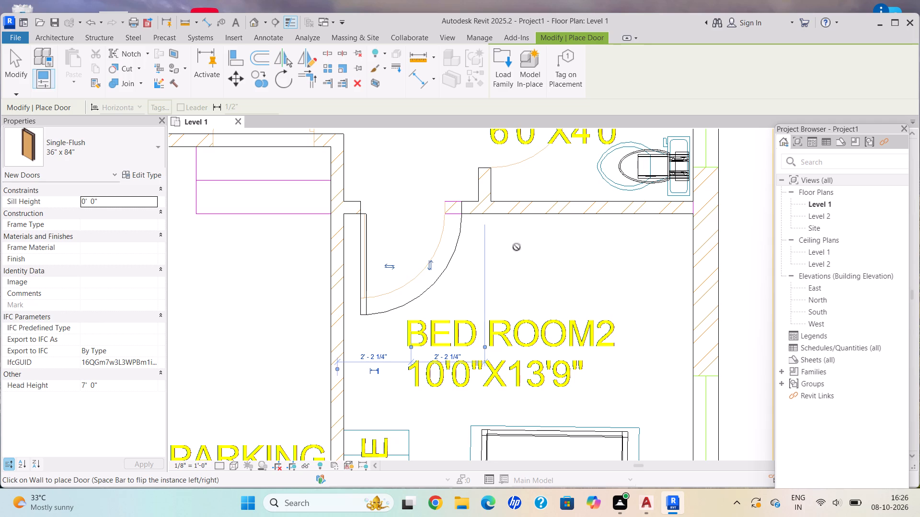
pyautogui.scroll(-6, 446, 193)
pyautogui.moveTo(415, 218); pyautogui.dragTo(450, 301, button='middle')
pyautogui.scroll(2, 420, 246)
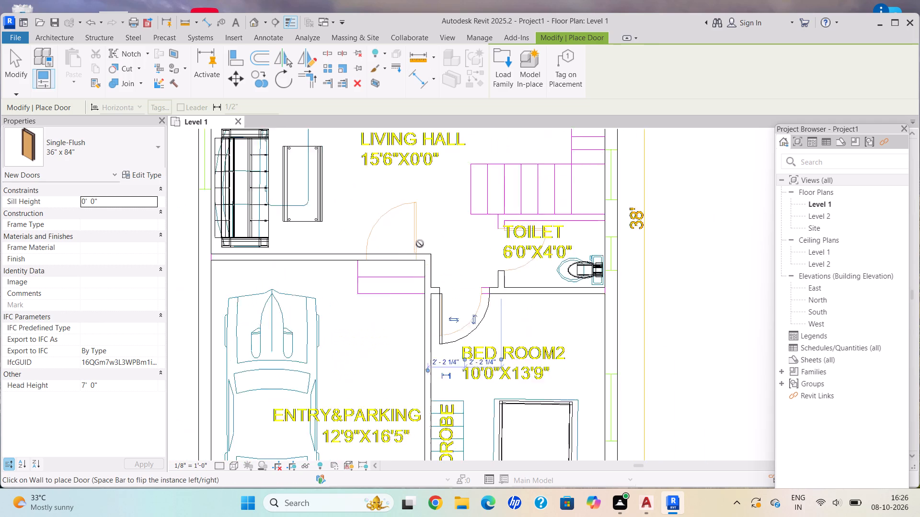
pyautogui.scroll(3, 420, 244)
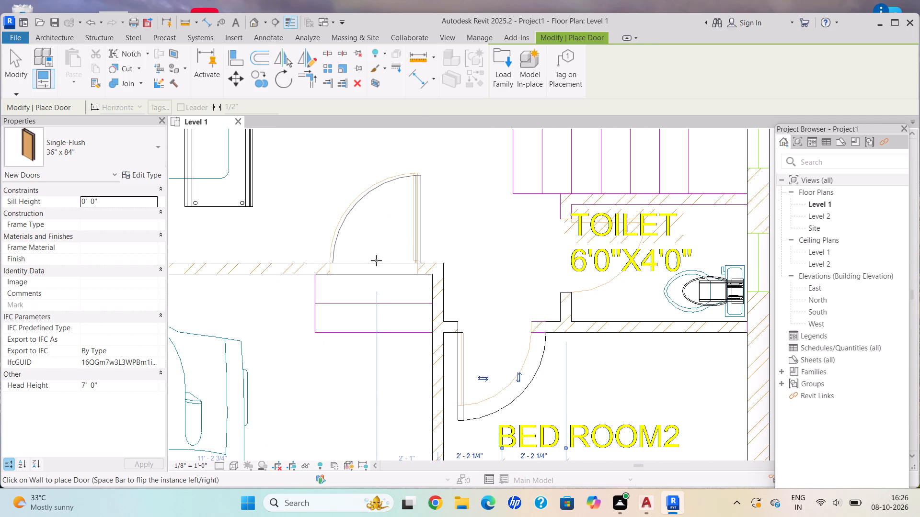
pyautogui.click(373, 260)
# Place a Single-Flush door in the BED ROOM1 wall, flipped to match the CAD swing into the bedroom.
pyautogui.scroll(-10, 360, 261)
pyautogui.moveTo(360, 248); pyautogui.dragTo(376, 311, button='middle')
pyautogui.scroll(10, 395, 241)
pyautogui.scroll(1, 353, 227)
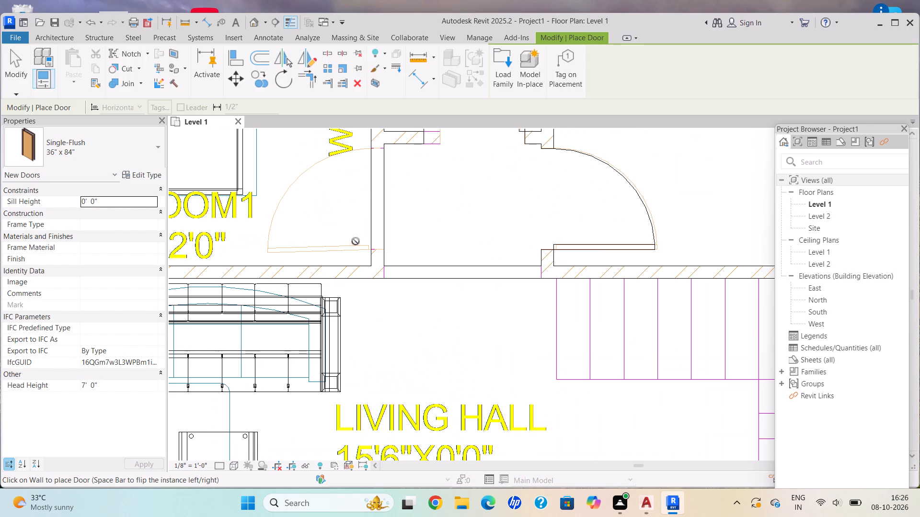
pyautogui.press('space')
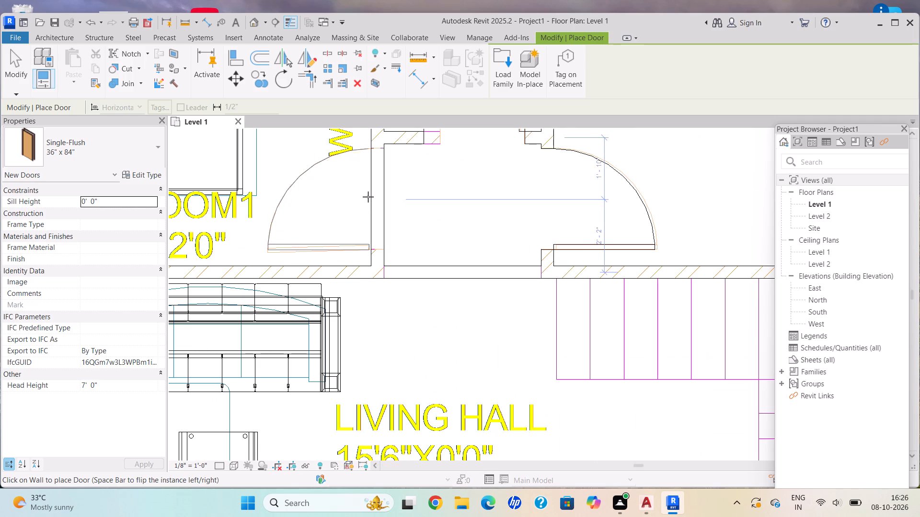
pyautogui.click(368, 196)
# Examine the plan around the bedrooms, kitchen, LIVING HALL and toilets for CAD door openings still without a door.
pyautogui.scroll(-6, 379, 218)
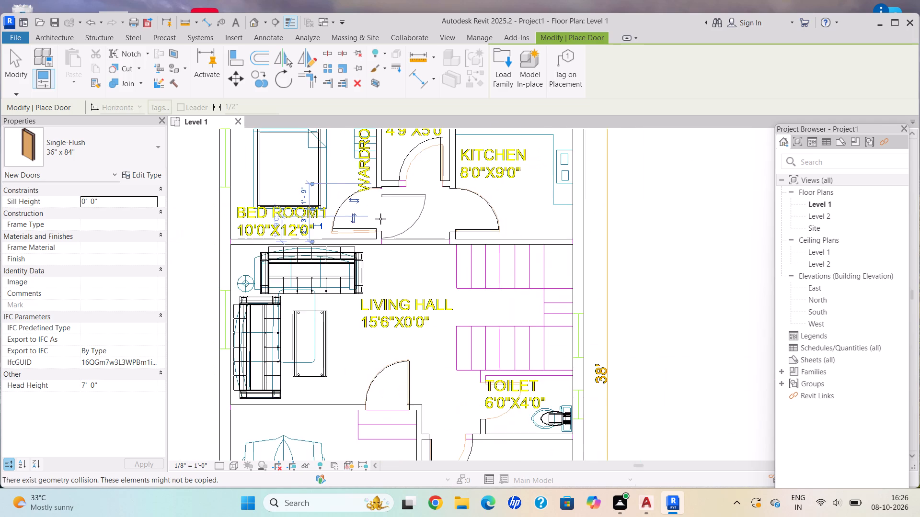
pyautogui.moveTo(380, 219); pyautogui.dragTo(412, 292, button='middle')
pyautogui.scroll(3, 403, 293)
pyautogui.middleClick(403, 293)
pyautogui.scroll(-2, 580, 293)
pyautogui.moveTo(577, 292); pyautogui.dragTo(573, 284, button='middle')
pyautogui.moveTo(571, 280); pyautogui.dragTo(562, 261, button='middle')
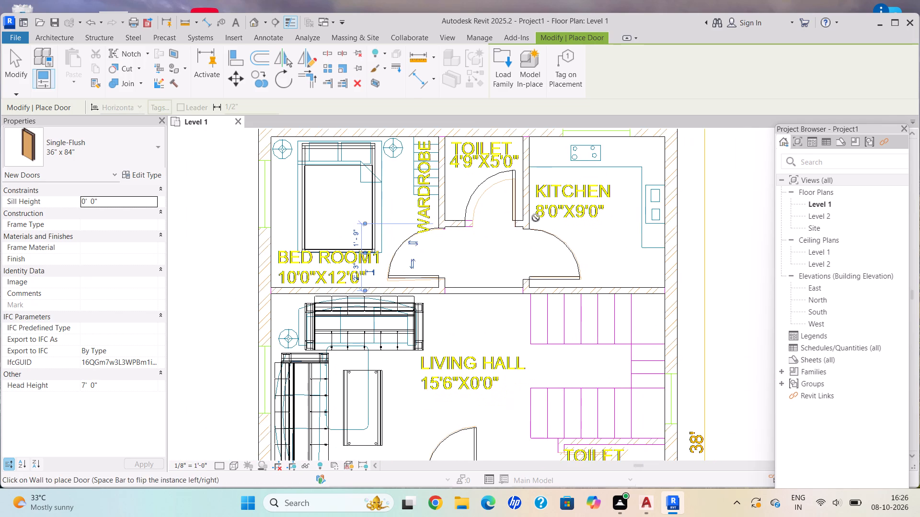
pyautogui.moveTo(504, 288); pyautogui.dragTo(499, 264, button='middle')
pyautogui.scroll(3, 587, 398)
pyautogui.moveTo(567, 340); pyautogui.dragTo(492, 142, button='middle')
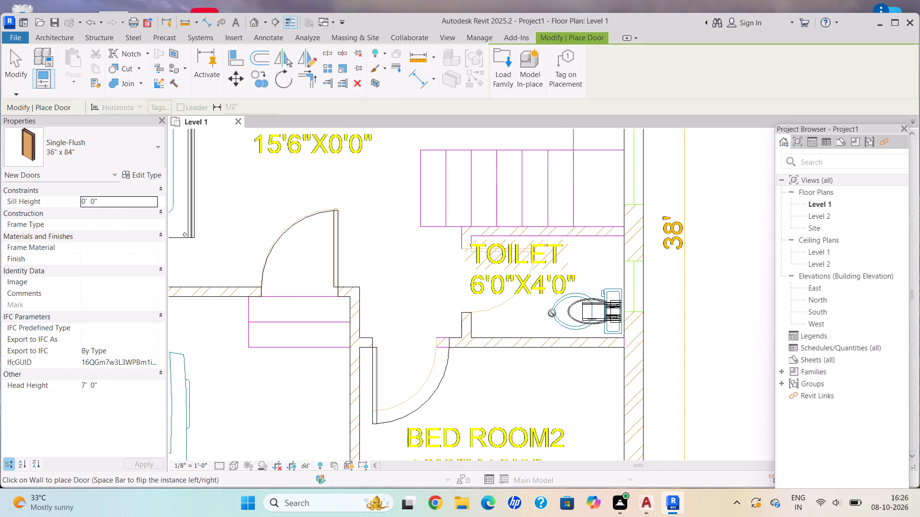
pyautogui.moveTo(550, 350); pyautogui.dragTo(558, 206, button='middle')
pyautogui.moveTo(483, 252); pyautogui.dragTo(502, 239, button='middle')
pyautogui.moveTo(519, 157); pyautogui.dragTo(526, 53, button='middle')
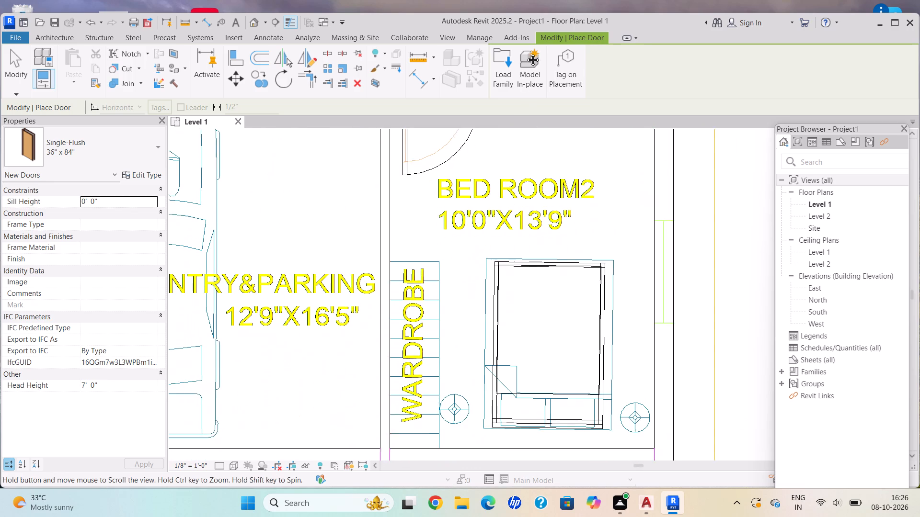
pyautogui.moveTo(526, 53); pyautogui.dragTo(525, 55, button='middle')
pyautogui.moveTo(491, 196); pyautogui.dragTo(491, 491, button='middle')
pyautogui.scroll(-1, 440, 294)
pyautogui.moveTo(439, 303); pyautogui.dragTo(437, 474, button='middle')
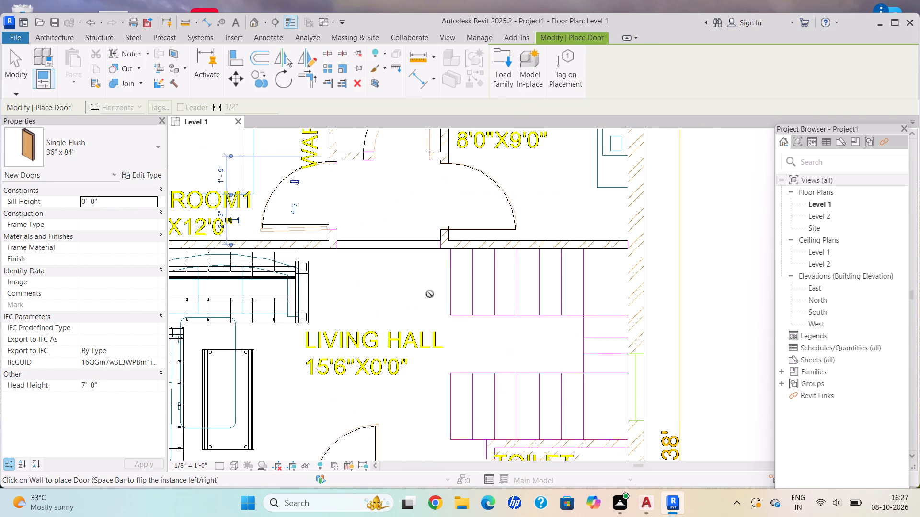
# Nudge the 4'9"X5'0" TOILET door slightly left so its jamb lines up with the CAD opening.
pyautogui.moveTo(430, 294); pyautogui.dragTo(447, 405, button='middle')
pyautogui.moveTo(517, 303); pyautogui.dragTo(529, 390, button='middle')
pyautogui.press('Escape')
pyautogui.press('Escape')
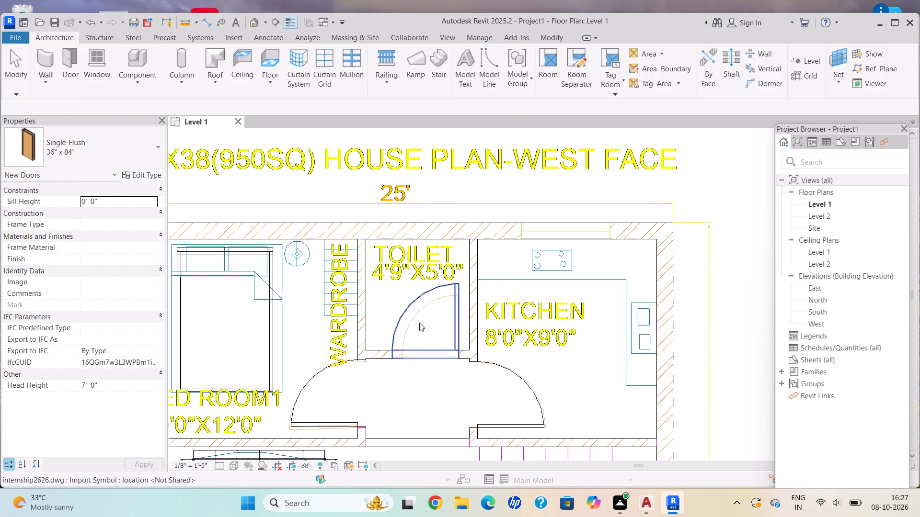
pyautogui.scroll(5, 442, 329)
pyautogui.press('Escape')
pyautogui.scroll(13, 465, 352)
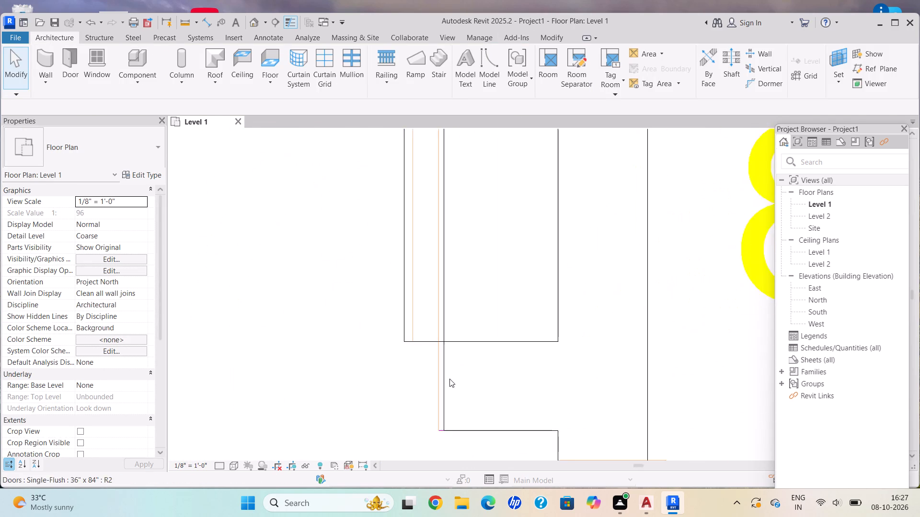
pyautogui.scroll(1, 449, 379)
pyautogui.press('Escape')
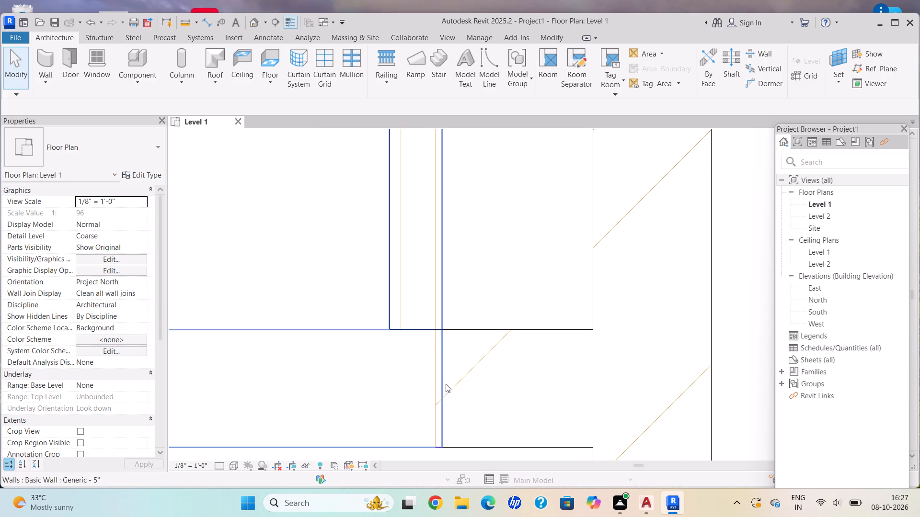
pyautogui.click(442, 383)
pyautogui.press('Left')
pyautogui.press('Left')
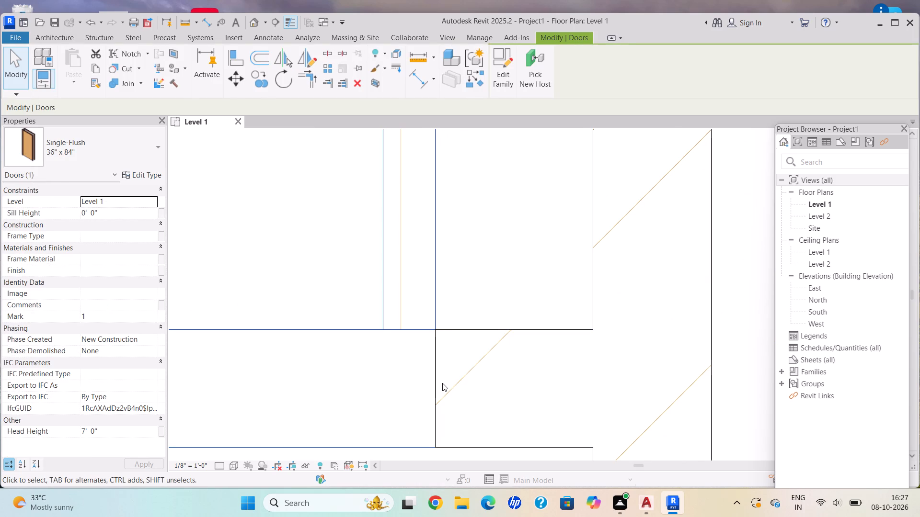
pyautogui.press('Escape')
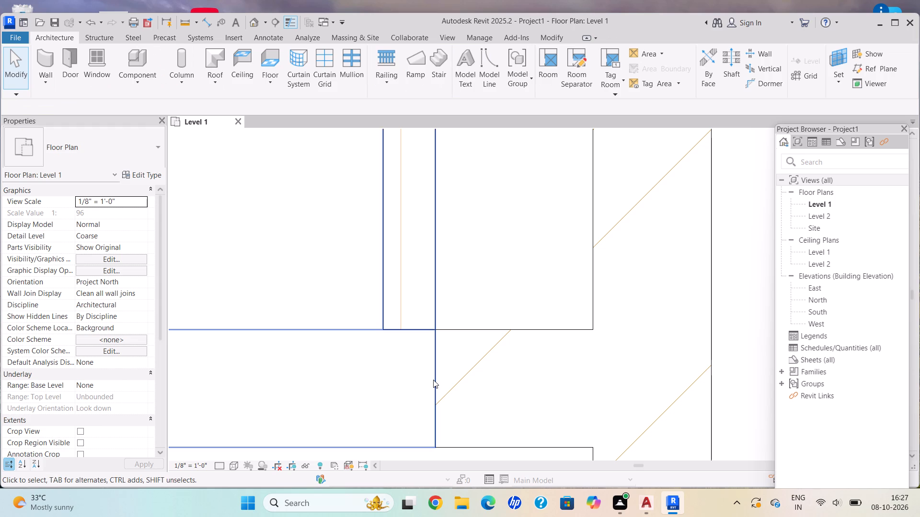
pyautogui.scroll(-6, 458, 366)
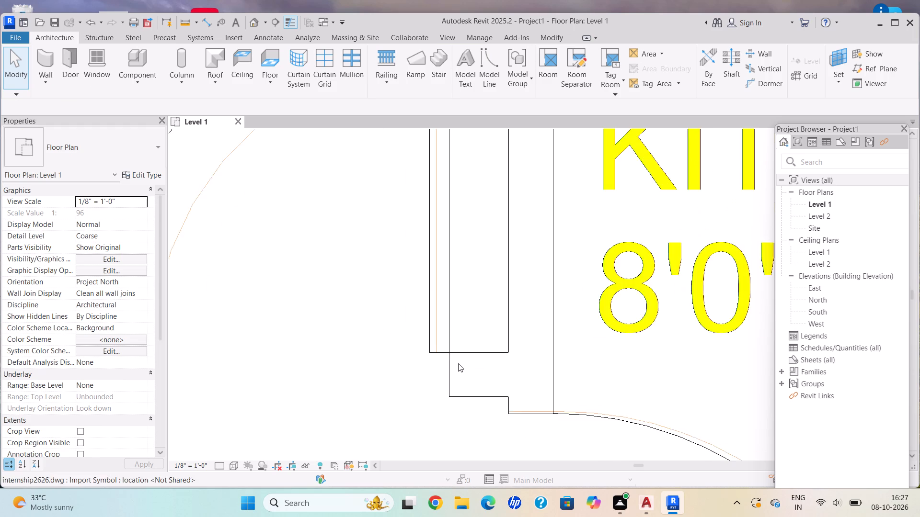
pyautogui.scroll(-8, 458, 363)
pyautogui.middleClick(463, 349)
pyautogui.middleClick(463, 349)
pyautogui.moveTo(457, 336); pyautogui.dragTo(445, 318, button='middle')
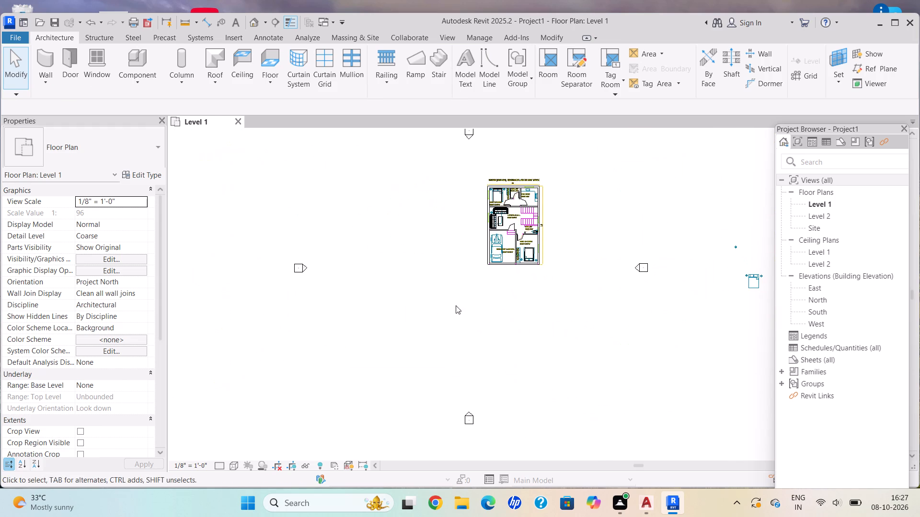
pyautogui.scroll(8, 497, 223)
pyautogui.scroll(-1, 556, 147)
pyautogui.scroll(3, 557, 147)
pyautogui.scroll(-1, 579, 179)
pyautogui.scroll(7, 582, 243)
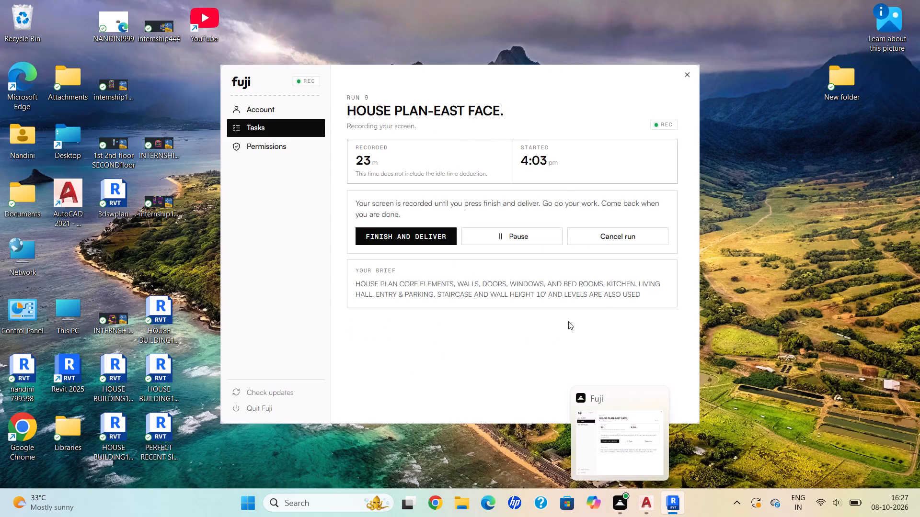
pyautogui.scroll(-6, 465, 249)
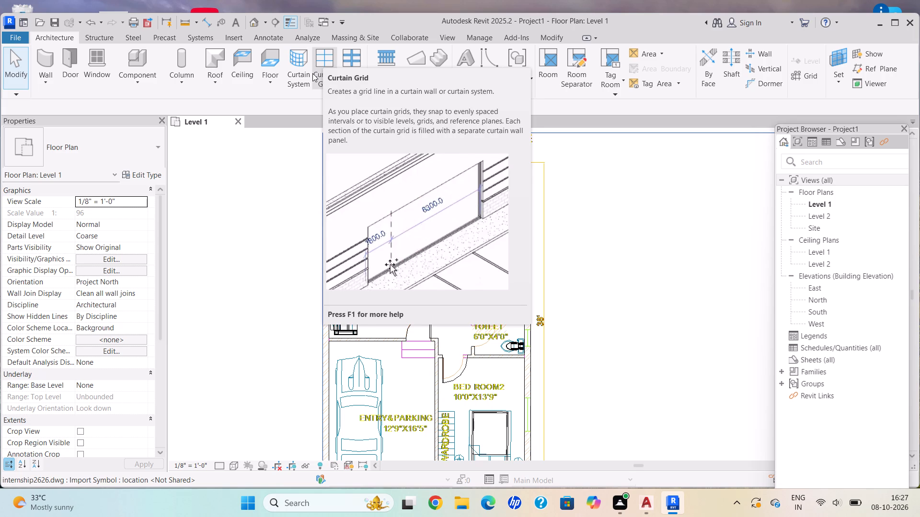
# Nudge the BED ROOM1 door down toward the LIVING HALL wall to line up with the CAD door opening.
pyautogui.scroll(3, 436, 251)
pyautogui.scroll(5, 378, 228)
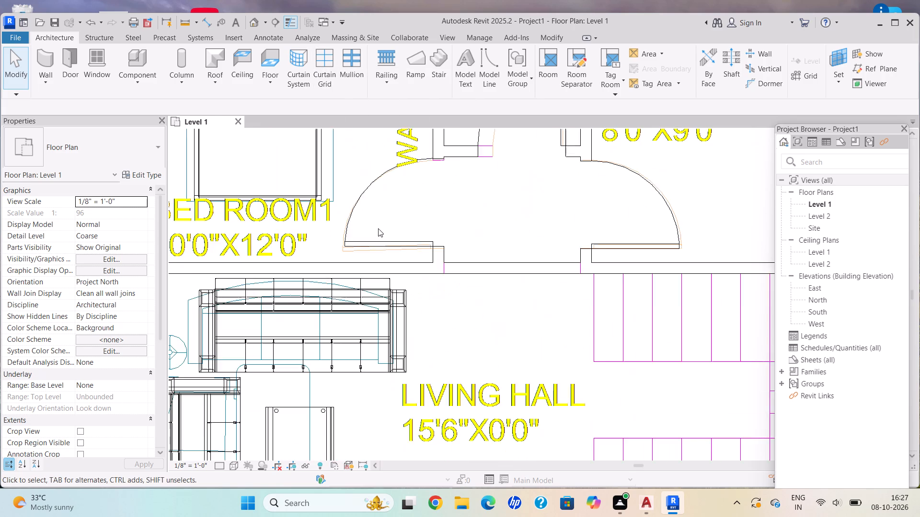
pyautogui.scroll(15, 378, 228)
pyautogui.click(484, 248)
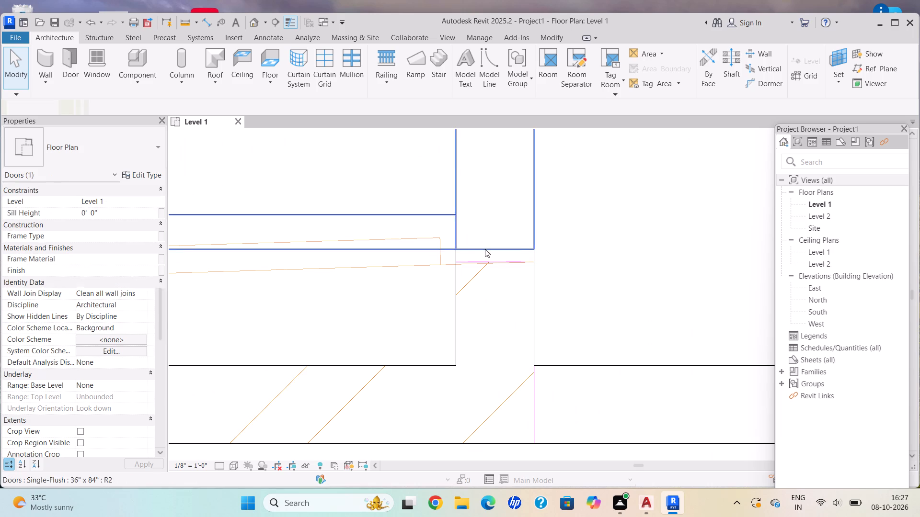
pyautogui.press('Down')
pyautogui.press('Down')
pyautogui.press('Down')
pyautogui.press('Down')
pyautogui.press('Down')
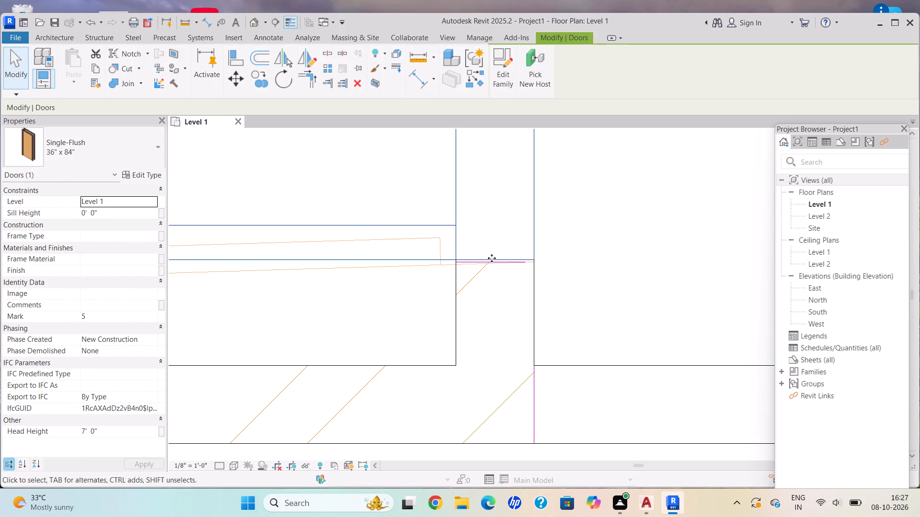
pyautogui.press('Down')
pyautogui.press('Down')
pyautogui.press('Escape')
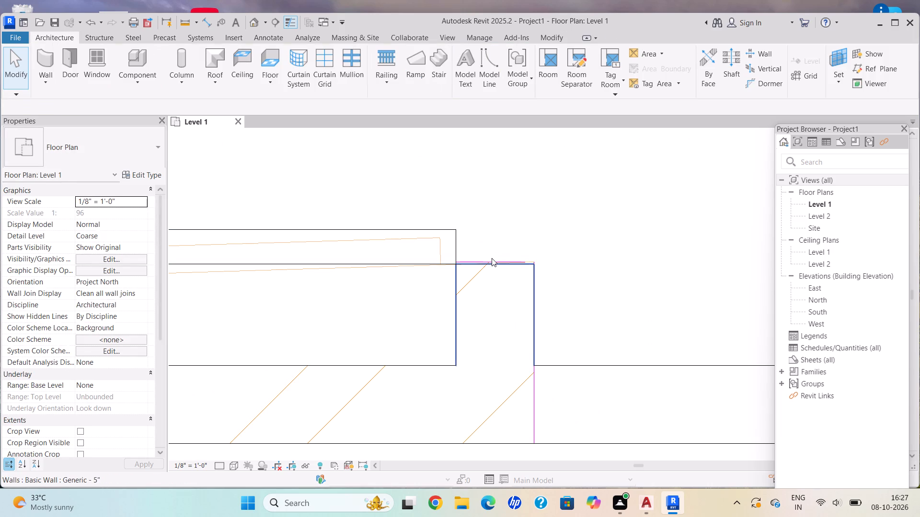
# Nudge the KITCHEN door slightly up, away from the LIVING HALL wall, to line up with the CAD opening.
pyautogui.scroll(-14, 422, 294)
pyautogui.scroll(1, 401, 297)
pyautogui.scroll(-2, 401, 297)
pyautogui.scroll(5, 478, 293)
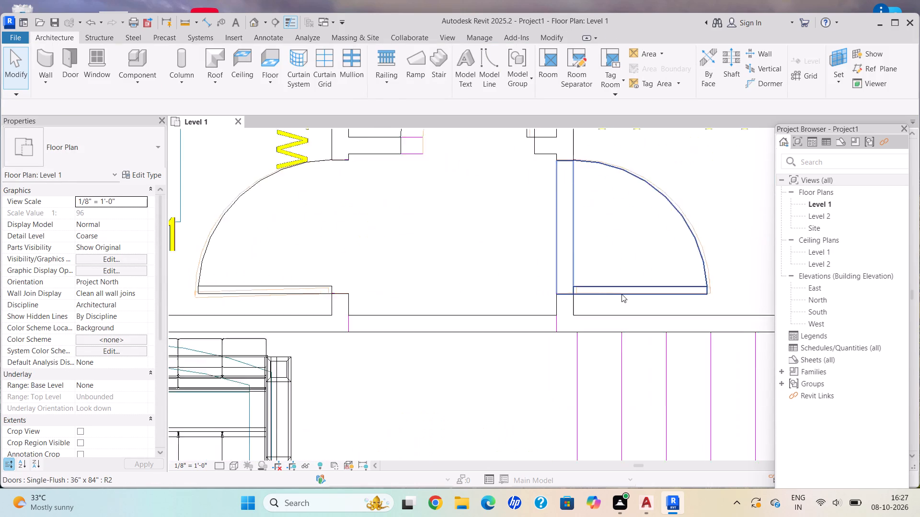
pyautogui.scroll(13, 621, 294)
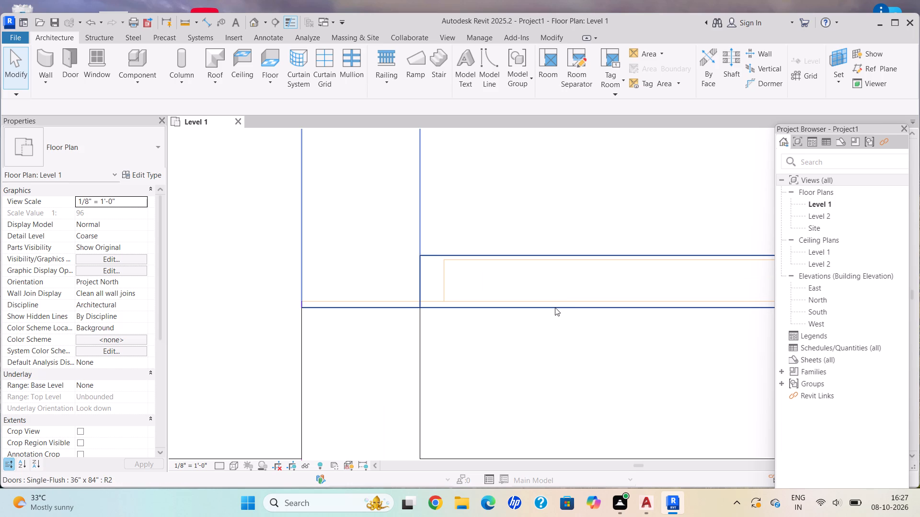
pyautogui.click(555, 307)
pyautogui.press('Up')
pyautogui.press('Up')
pyautogui.press('Up')
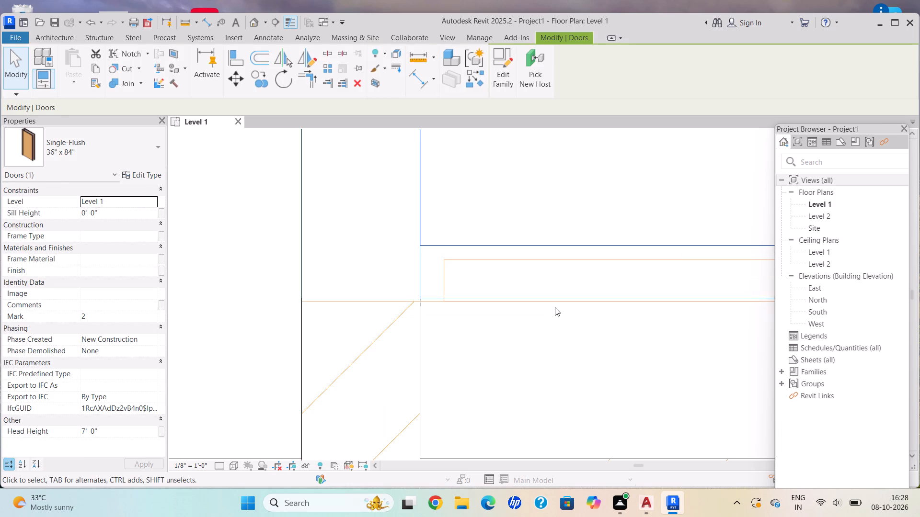
pyautogui.press('Down')
pyautogui.press('Escape')
# Nudge the door between ENTRY&PARKING and the LIVING HALL left so its hinge jamb lines up with the CAD opening.
pyautogui.scroll(-7, 510, 329)
pyautogui.scroll(1, 478, 357)
pyautogui.scroll(-5, 477, 359)
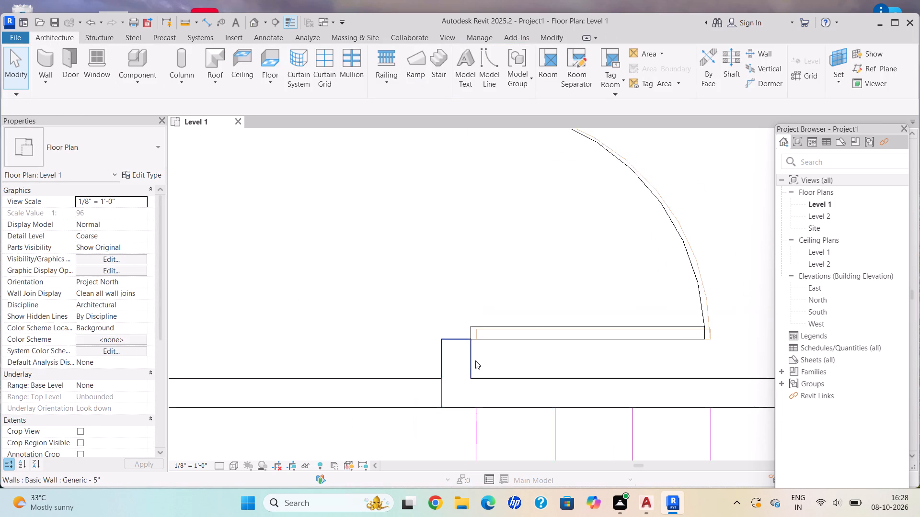
pyautogui.scroll(-7, 475, 360)
pyautogui.moveTo(472, 360); pyautogui.dragTo(437, 234, button='middle')
pyautogui.moveTo(432, 218); pyautogui.dragTo(431, 214, button='middle')
pyautogui.scroll(-1, 432, 319)
pyautogui.moveTo(432, 320); pyautogui.dragTo(432, 313, button='middle')
pyautogui.moveTo(438, 260); pyautogui.dragTo(440, 185, button='middle')
pyautogui.moveTo(257, 308); pyautogui.dragTo(352, 198, button='middle')
pyautogui.scroll(3, 474, 345)
pyautogui.scroll(7, 469, 273)
pyautogui.scroll(-1, 443, 304)
pyautogui.scroll(11, 443, 304)
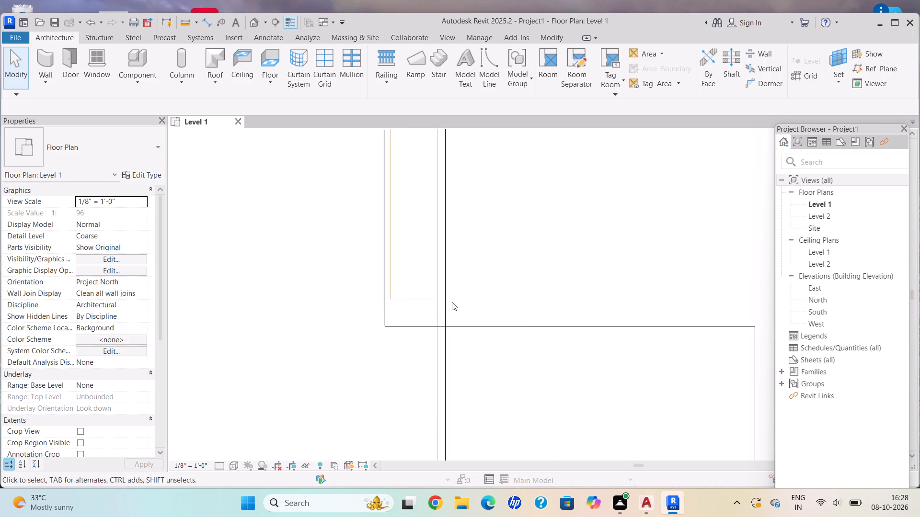
pyautogui.click(445, 312)
pyautogui.press('Left')
pyautogui.press('Left')
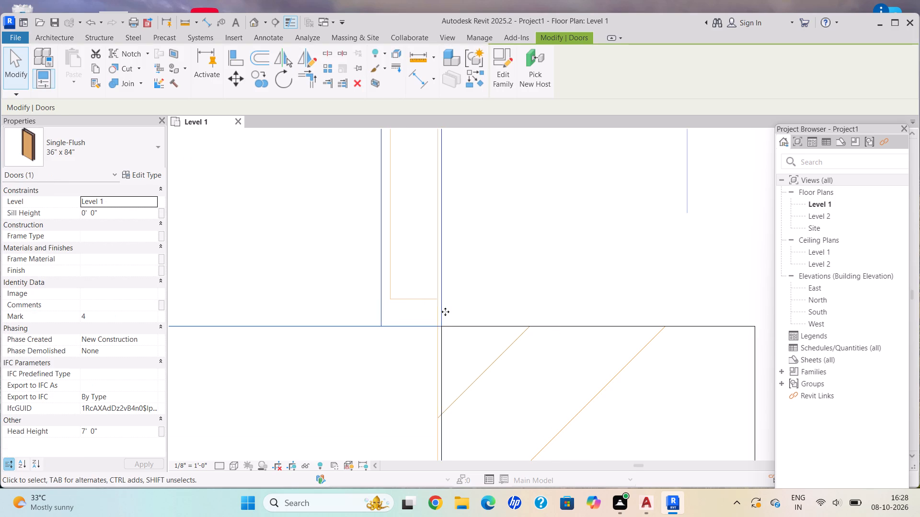
pyautogui.press('Left')
pyautogui.press('Left')
pyautogui.press('Escape')
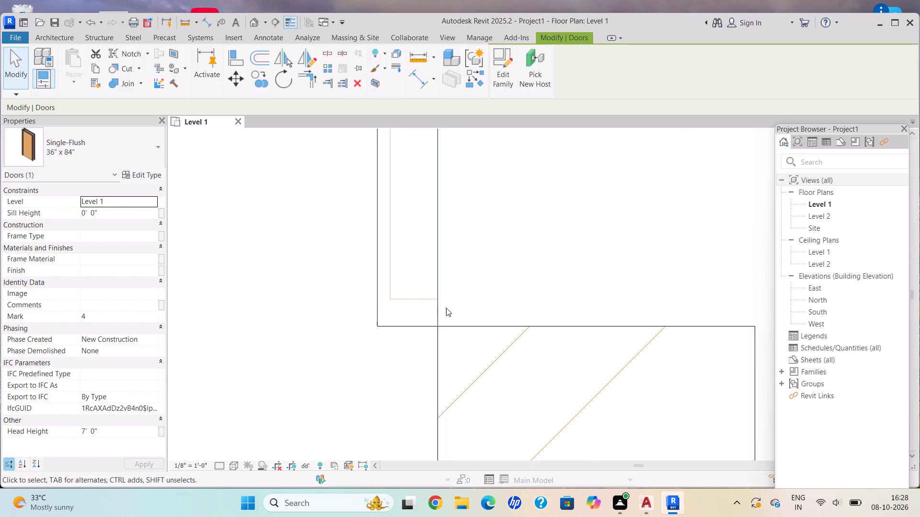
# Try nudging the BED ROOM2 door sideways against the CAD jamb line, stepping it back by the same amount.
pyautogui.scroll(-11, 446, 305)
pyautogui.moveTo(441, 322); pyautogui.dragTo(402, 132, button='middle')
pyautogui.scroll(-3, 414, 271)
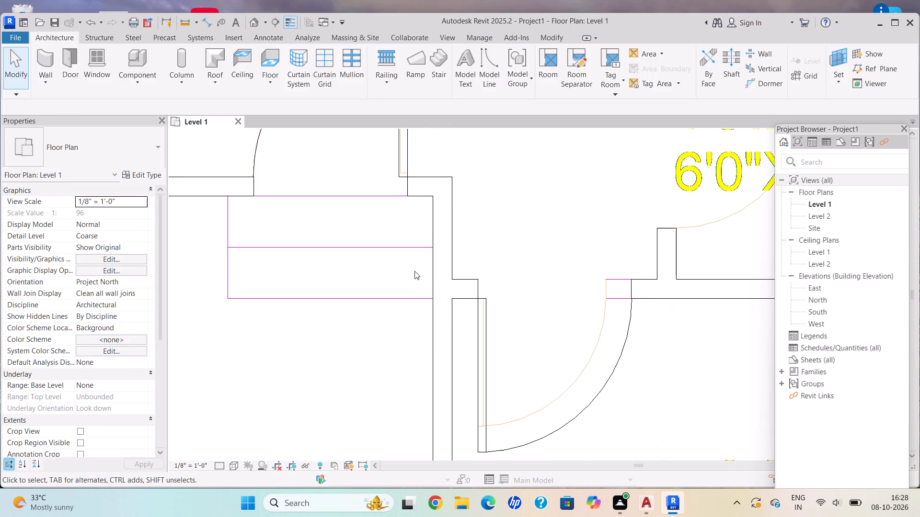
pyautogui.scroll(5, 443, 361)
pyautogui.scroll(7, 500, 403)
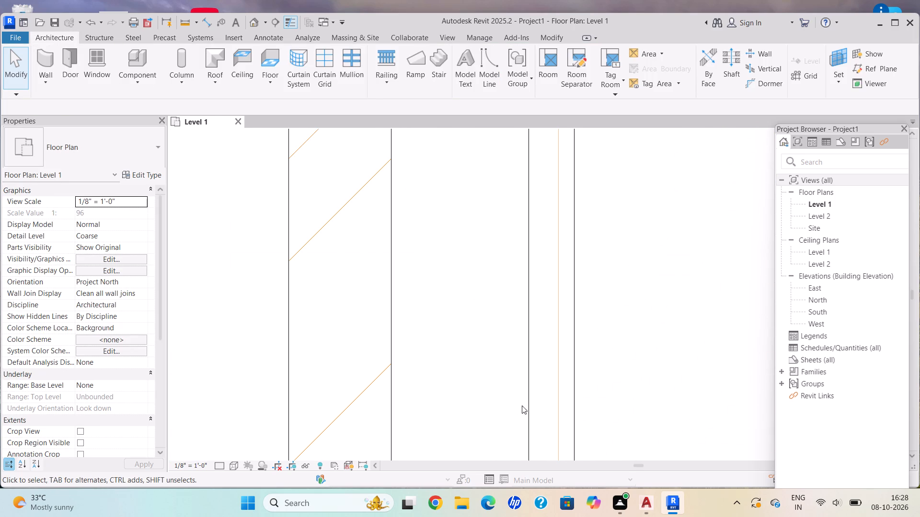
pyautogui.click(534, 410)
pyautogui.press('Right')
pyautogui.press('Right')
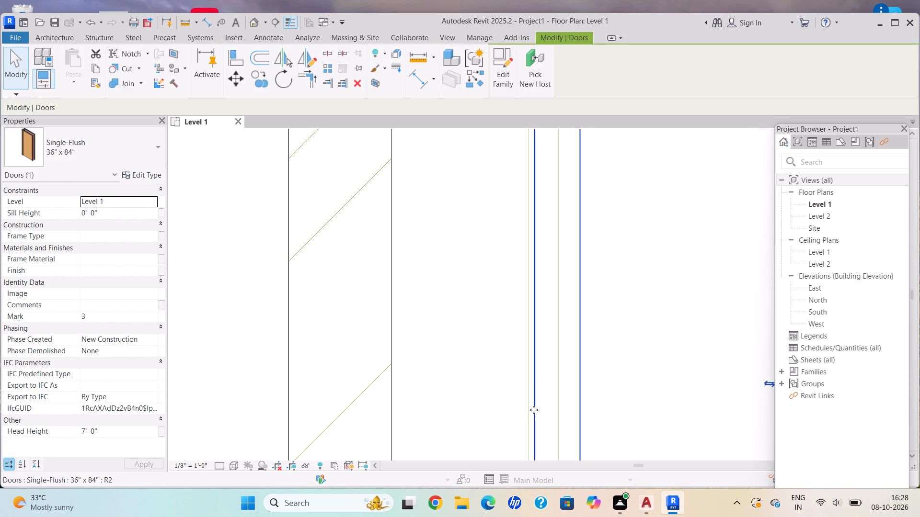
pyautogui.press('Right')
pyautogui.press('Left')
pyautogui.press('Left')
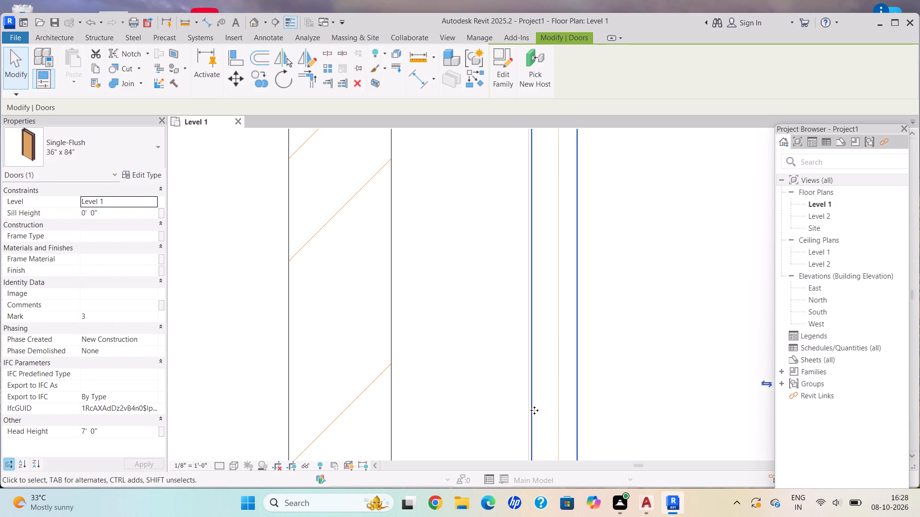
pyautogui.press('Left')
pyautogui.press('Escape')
# Examine the adjusted doors across the whole plan for alignment with the CAD openings.
pyautogui.scroll(-17, 523, 396)
pyautogui.moveTo(476, 408); pyautogui.dragTo(469, 400, button='middle')
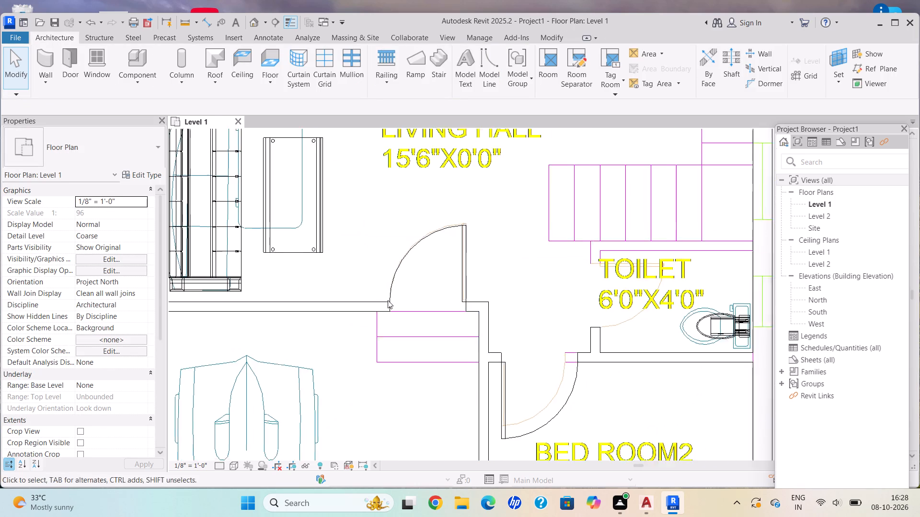
pyautogui.moveTo(400, 312); pyautogui.dragTo(332, 244, button='middle')
pyautogui.scroll(-1, 334, 298)
pyautogui.moveTo(334, 298); pyautogui.dragTo(390, 185, button='middle')
pyautogui.scroll(-3, 417, 304)
pyautogui.middleClick(427, 310)
pyautogui.moveTo(427, 310); pyautogui.dragTo(430, 294, button='middle')
pyautogui.moveTo(366, 186); pyautogui.dragTo(397, 299, button='middle')
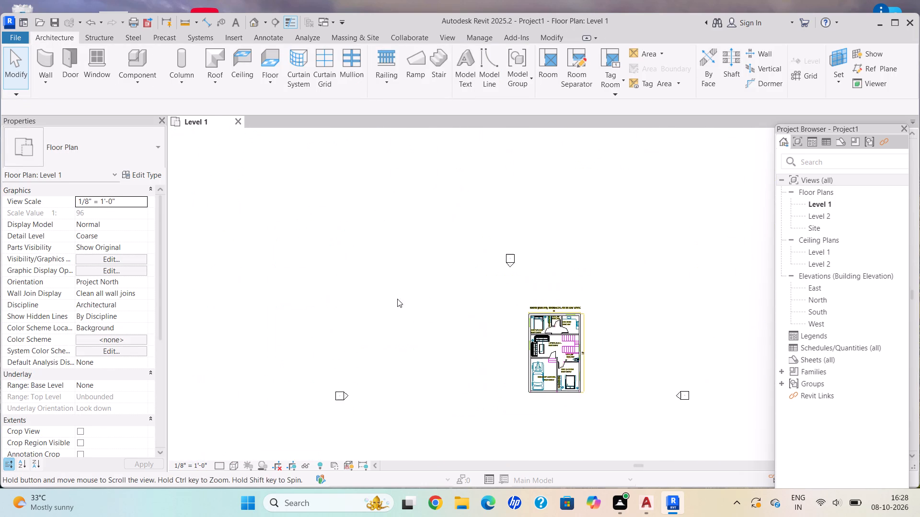
pyautogui.moveTo(397, 299); pyautogui.dragTo(395, 297, button='middle')
pyautogui.scroll(7, 644, 268)
pyautogui.moveTo(569, 359); pyautogui.dragTo(566, 131, button='middle')
pyautogui.scroll(1, 569, 156)
pyautogui.scroll(4, 406, 232)
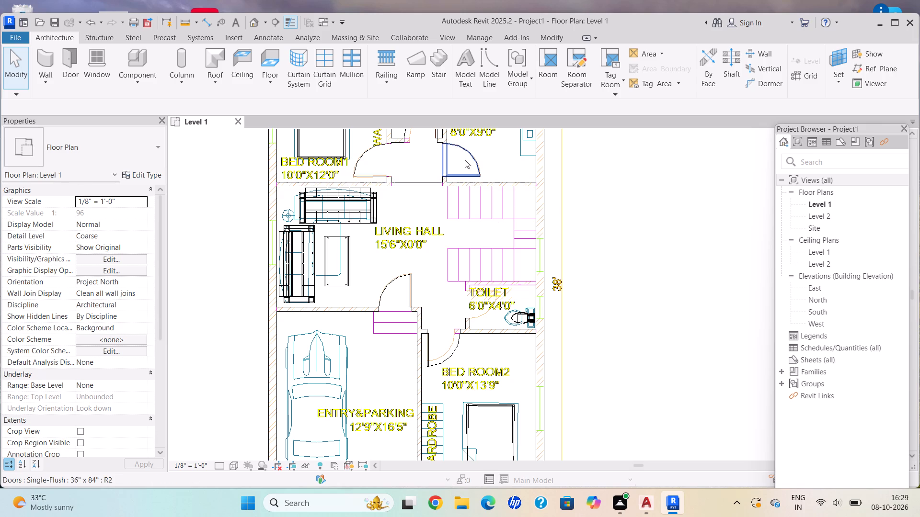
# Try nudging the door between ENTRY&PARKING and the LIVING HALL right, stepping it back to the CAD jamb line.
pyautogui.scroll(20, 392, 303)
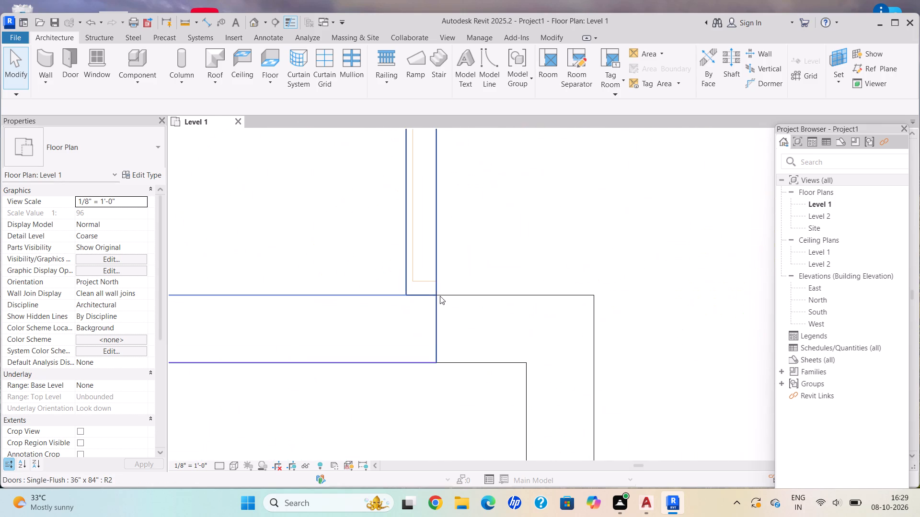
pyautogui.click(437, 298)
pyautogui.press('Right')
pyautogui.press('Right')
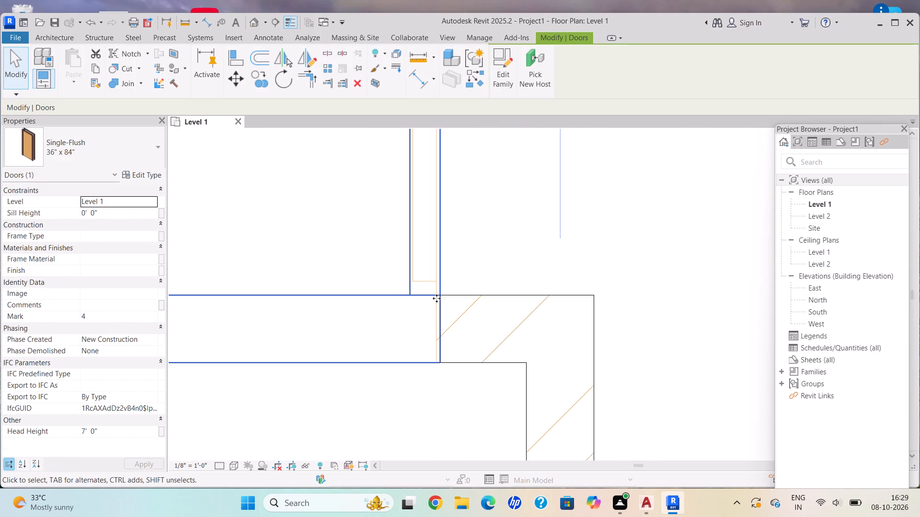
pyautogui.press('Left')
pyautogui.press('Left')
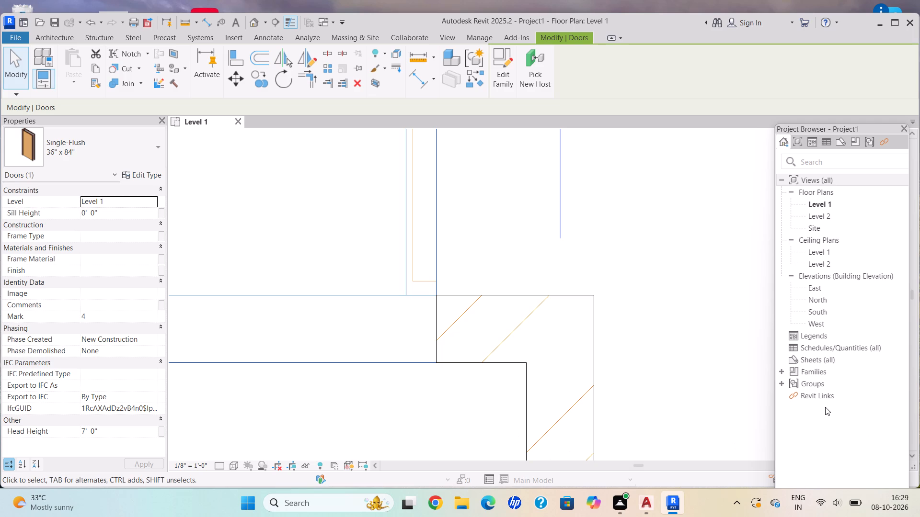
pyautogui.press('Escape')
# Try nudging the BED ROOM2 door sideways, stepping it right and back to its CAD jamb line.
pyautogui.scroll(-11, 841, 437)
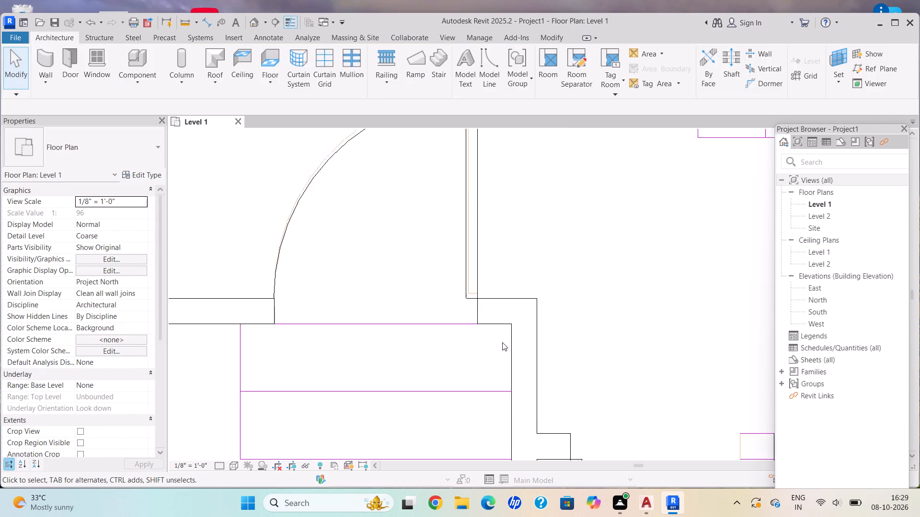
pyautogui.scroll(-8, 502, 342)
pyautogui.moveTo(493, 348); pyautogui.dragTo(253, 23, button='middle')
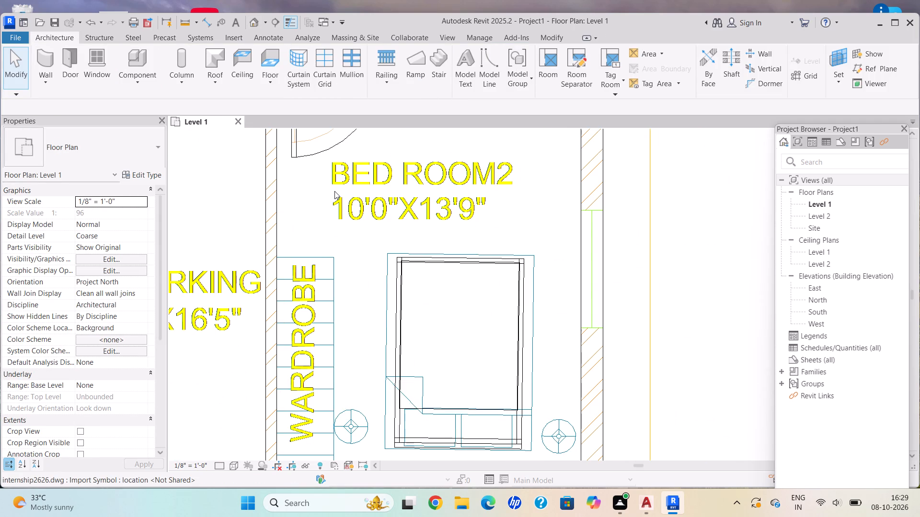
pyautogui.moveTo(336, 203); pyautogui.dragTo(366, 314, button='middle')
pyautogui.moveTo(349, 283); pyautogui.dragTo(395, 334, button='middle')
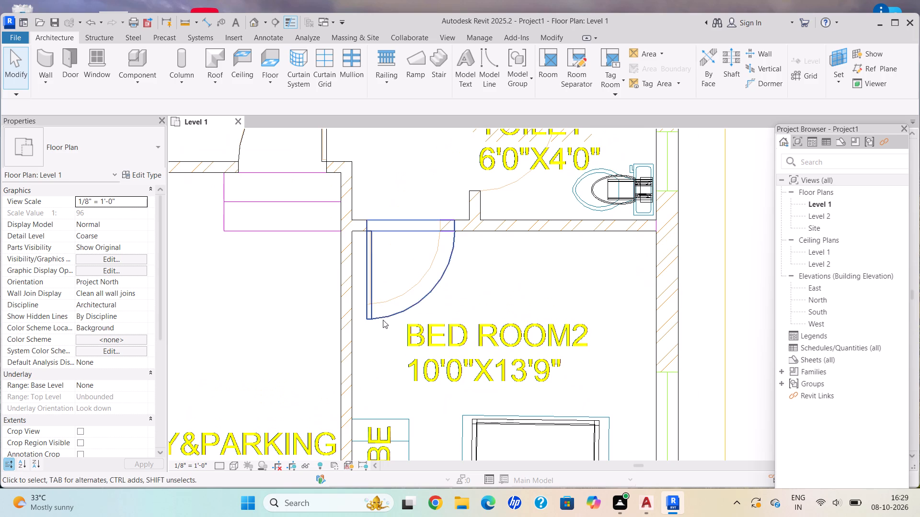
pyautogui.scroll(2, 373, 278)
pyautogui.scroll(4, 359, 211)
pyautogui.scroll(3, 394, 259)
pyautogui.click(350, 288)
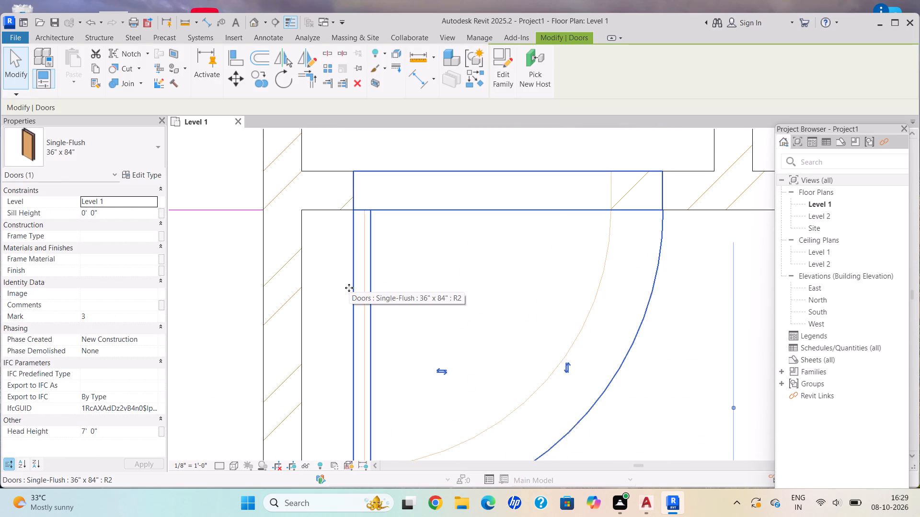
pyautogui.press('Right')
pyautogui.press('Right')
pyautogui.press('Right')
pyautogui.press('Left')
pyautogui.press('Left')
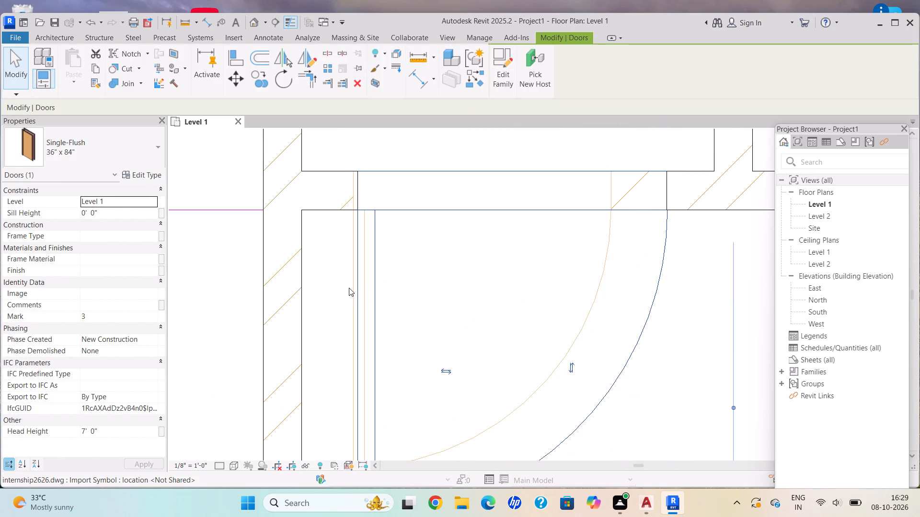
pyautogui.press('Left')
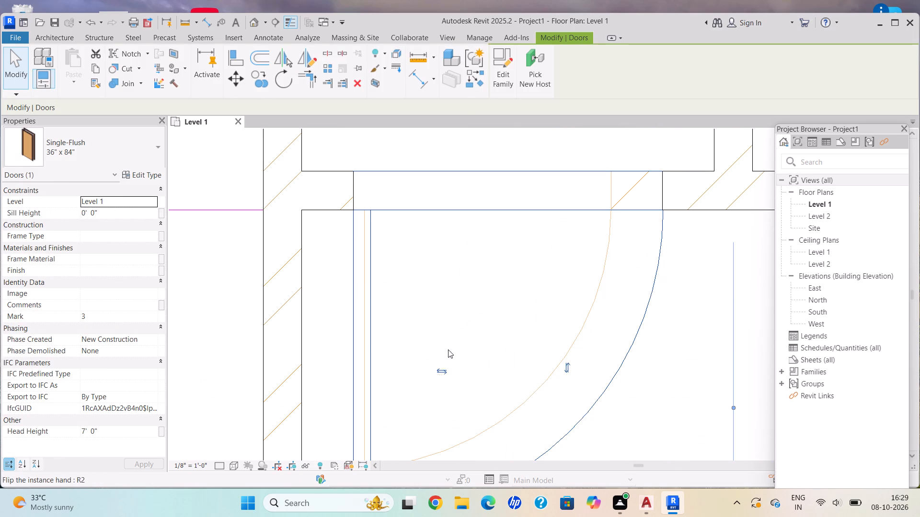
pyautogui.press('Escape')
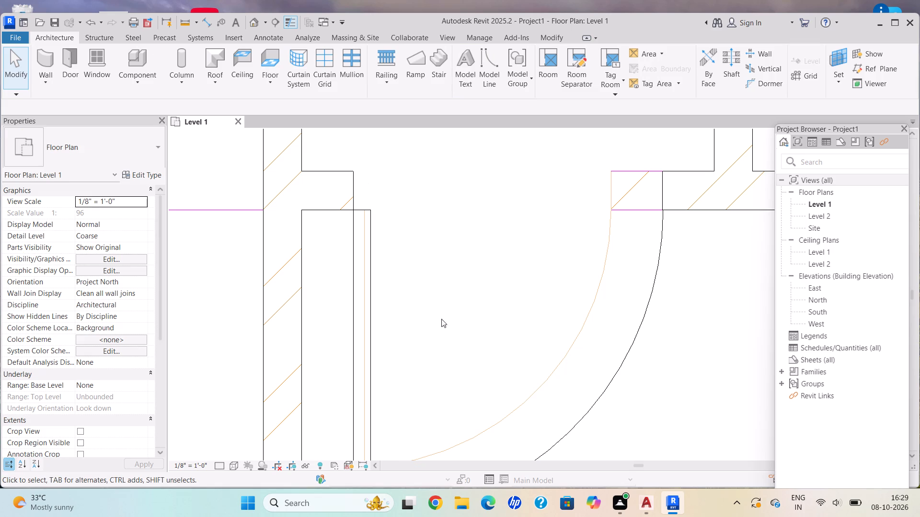
# Examine the ENTRY&PARKING, BED ROOM2 and LIVING HALL areas for alignment with the CAD plan.
pyautogui.scroll(-7, 450, 327)
pyautogui.moveTo(437, 316); pyautogui.dragTo(476, 234, button='middle')
pyautogui.scroll(-1, 376, 267)
pyautogui.moveTo(375, 272); pyautogui.dragTo(439, 177, button='middle')
pyautogui.moveTo(600, 346); pyautogui.dragTo(579, 270, button='middle')
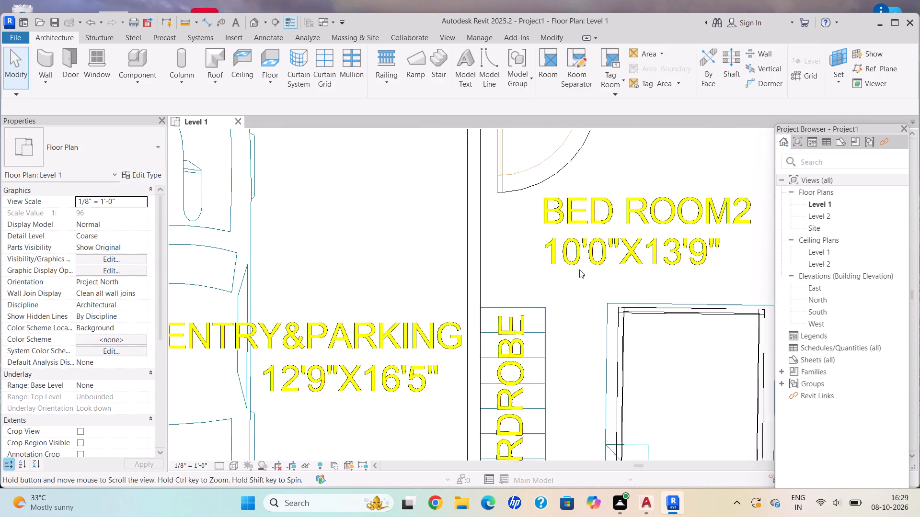
pyautogui.moveTo(579, 270); pyautogui.dragTo(581, 278, button='middle')
pyautogui.moveTo(577, 259); pyautogui.dragTo(571, 249, button='middle')
pyautogui.moveTo(560, 352); pyautogui.dragTo(555, 264, button='middle')
pyautogui.scroll(2, 645, 386)
pyautogui.scroll(-2, 532, 369)
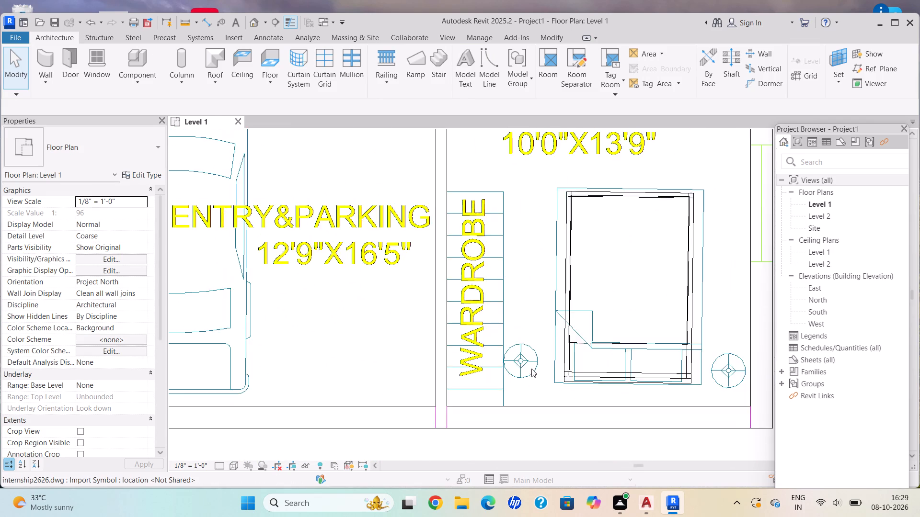
pyautogui.scroll(-6, 531, 369)
pyautogui.moveTo(368, 395); pyautogui.dragTo(437, 507, button='middle')
pyautogui.moveTo(458, 400); pyautogui.dragTo(460, 414, button='middle')
pyautogui.scroll(1, 460, 414)
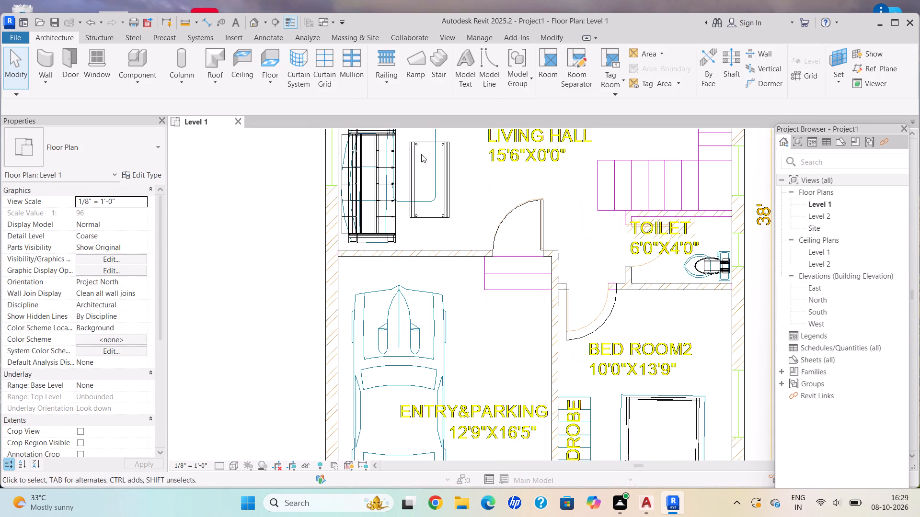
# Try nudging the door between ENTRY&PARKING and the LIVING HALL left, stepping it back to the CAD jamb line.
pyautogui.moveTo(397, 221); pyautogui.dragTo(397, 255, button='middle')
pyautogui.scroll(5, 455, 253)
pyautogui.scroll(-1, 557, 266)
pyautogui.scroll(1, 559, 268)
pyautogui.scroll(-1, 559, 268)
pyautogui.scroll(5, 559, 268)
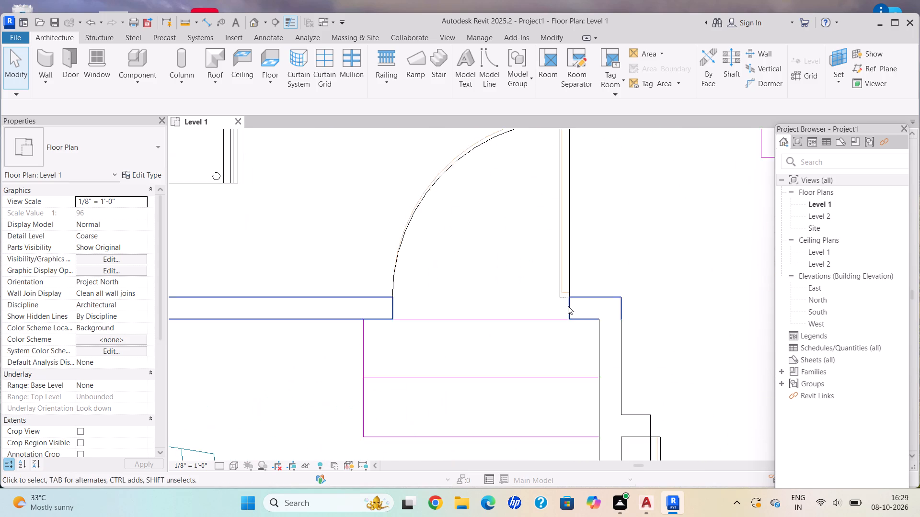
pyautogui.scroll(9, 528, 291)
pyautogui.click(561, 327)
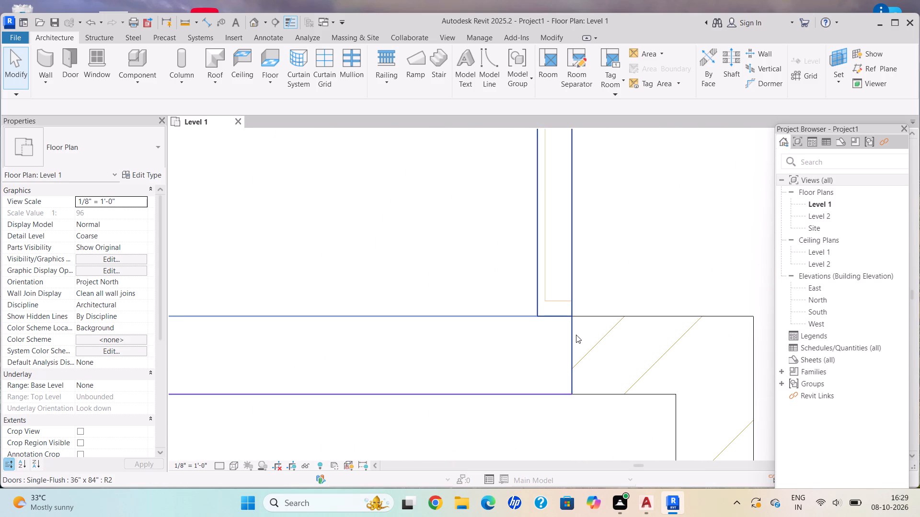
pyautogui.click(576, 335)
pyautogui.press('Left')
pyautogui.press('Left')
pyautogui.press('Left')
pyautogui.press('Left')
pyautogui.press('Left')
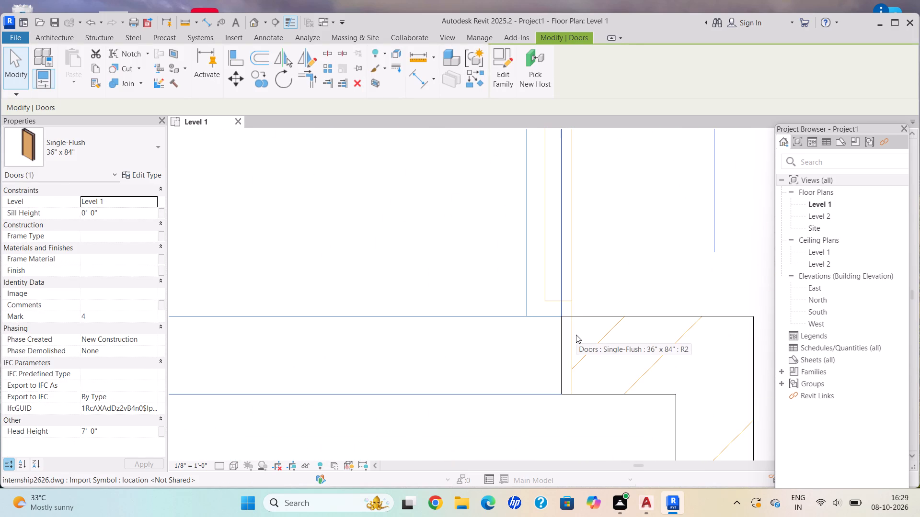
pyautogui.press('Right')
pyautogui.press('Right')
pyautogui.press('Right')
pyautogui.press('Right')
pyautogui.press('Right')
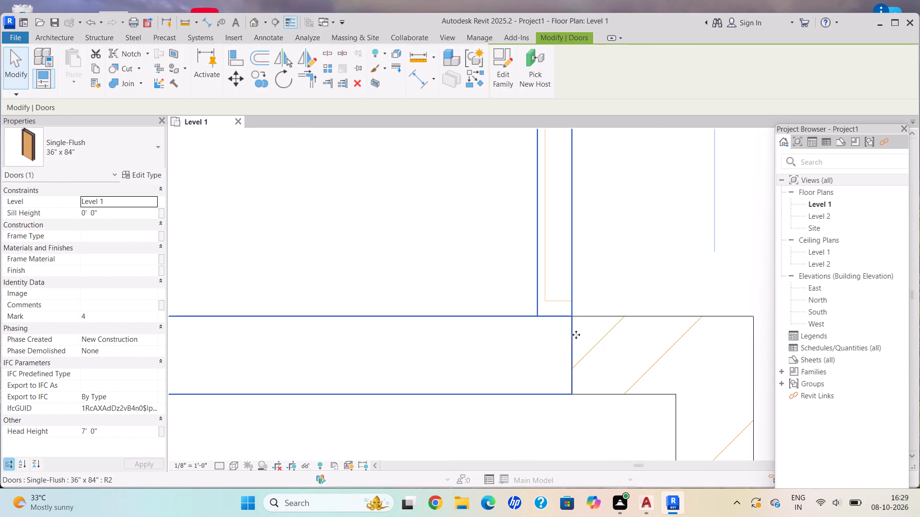
# Examine the entry door's hinge jamb up close against the CAD jamb line, leaving the door deselected.
pyautogui.scroll(6, 577, 331)
pyautogui.scroll(-1, 564, 278)
pyautogui.scroll(4, 563, 278)
pyautogui.scroll(-1, 597, 325)
pyautogui.scroll(2, 597, 325)
pyautogui.scroll(5, 551, 375)
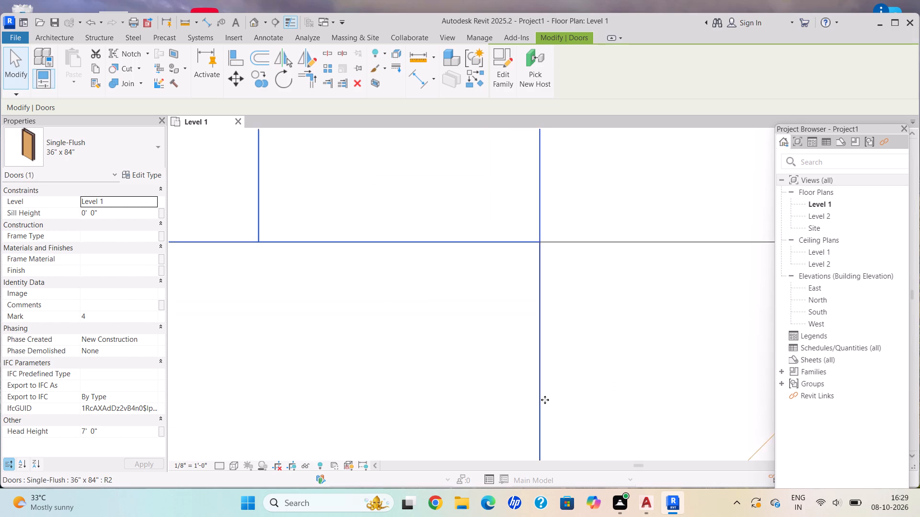
pyautogui.scroll(14, 544, 401)
pyautogui.scroll(-5, 517, 428)
pyautogui.scroll(1, 517, 428)
pyautogui.scroll(-13, 517, 428)
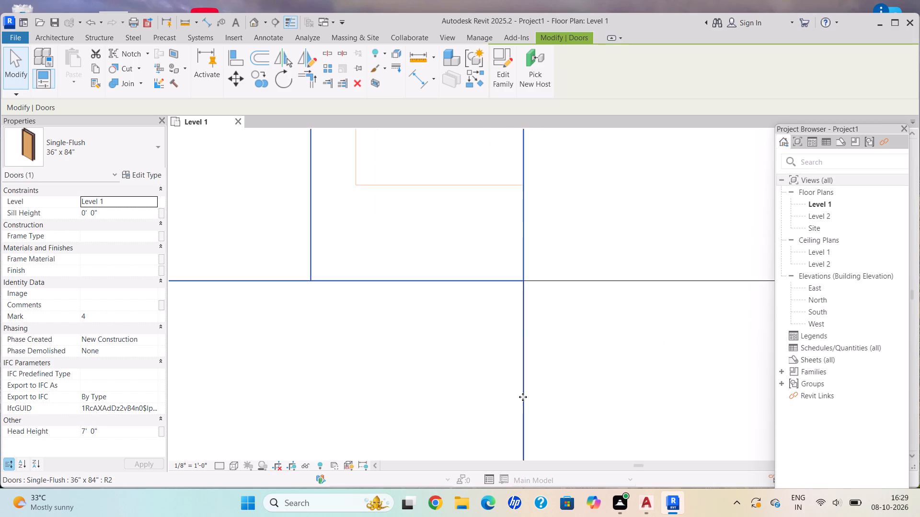
pyautogui.scroll(-19, 523, 397)
pyautogui.scroll(1, 523, 396)
pyautogui.scroll(-6, 523, 396)
pyautogui.press('Escape')
# Nudge the bed in BED ROOM1 one step to the right within the CAD bed outline.
pyautogui.scroll(-7, 524, 393)
pyautogui.scroll(1, 526, 307)
pyautogui.scroll(-2, 526, 306)
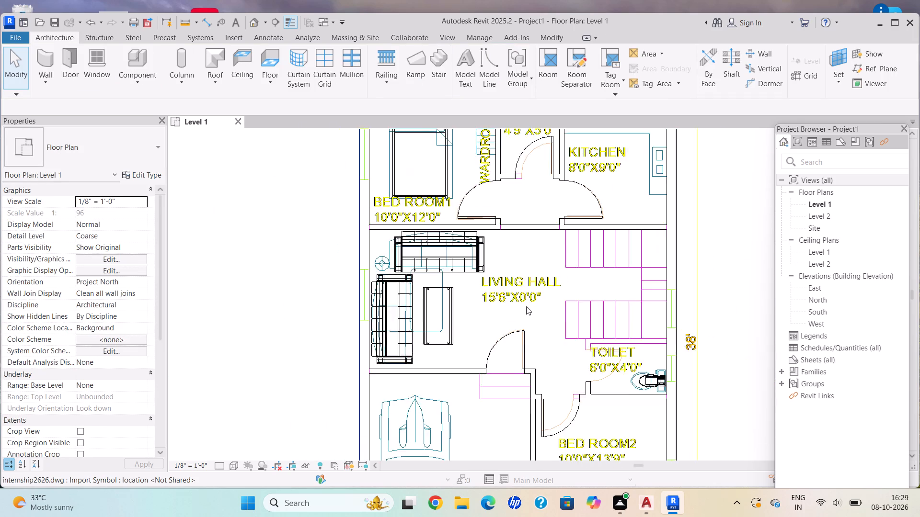
pyautogui.scroll(-3, 526, 306)
pyautogui.moveTo(533, 243); pyautogui.dragTo(527, 289, button='middle')
pyautogui.scroll(10, 491, 240)
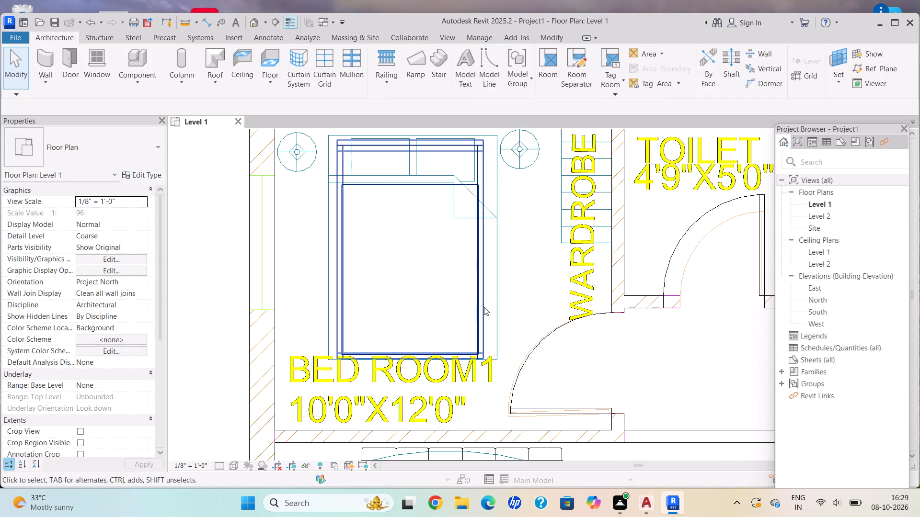
pyautogui.click(484, 307)
pyautogui.press('Right')
pyautogui.press('Escape')
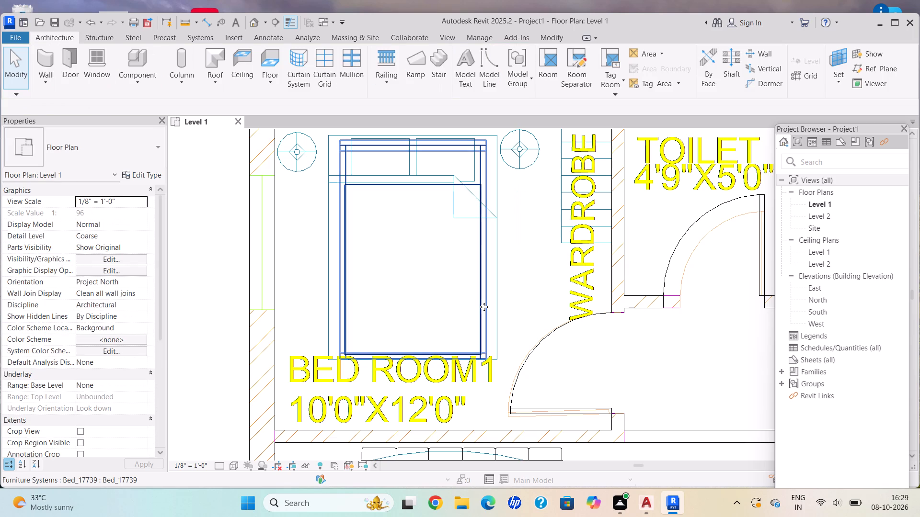
# Examine the KITCHEN, staircase and 6'0"X4'0" TOILET areas against the CAD plan.
pyautogui.scroll(-5, 484, 307)
pyautogui.moveTo(478, 278); pyautogui.dragTo(261, 281, button='middle')
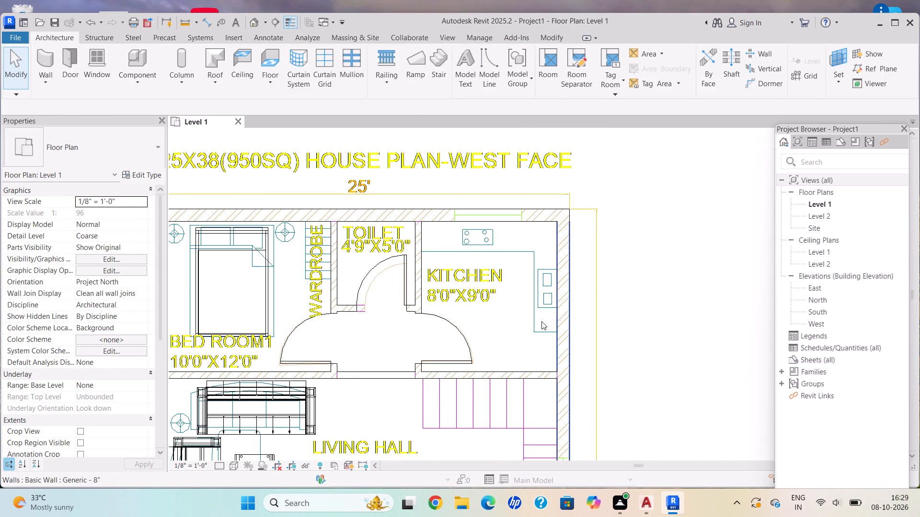
pyautogui.moveTo(537, 333); pyautogui.dragTo(548, 200, button='middle')
pyautogui.moveTo(488, 447); pyautogui.dragTo(498, 221, button='middle')
pyautogui.scroll(4, 522, 216)
pyautogui.scroll(4, 559, 236)
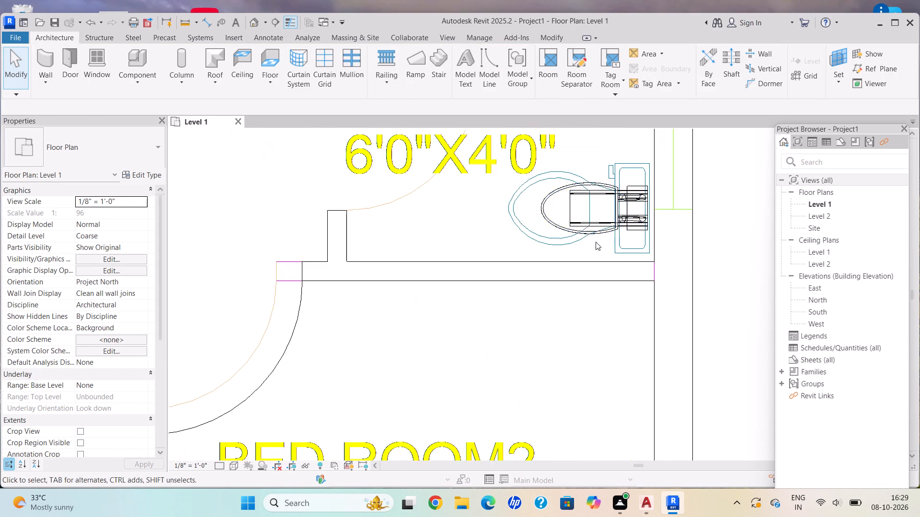
pyautogui.scroll(4, 618, 230)
pyautogui.press('Escape')
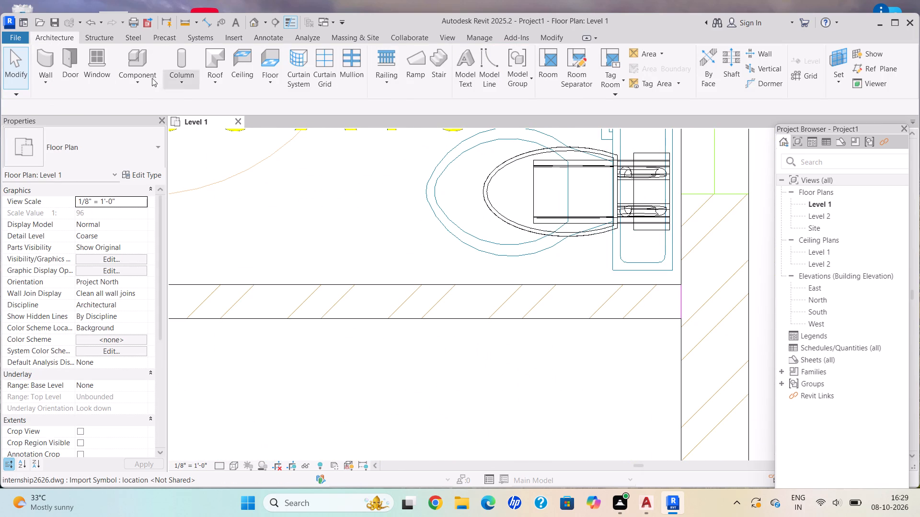
pyautogui.scroll(-4, 158, 78)
pyautogui.scroll(-12, 245, 231)
pyautogui.scroll(1, 250, 236)
pyautogui.scroll(-1, 250, 236)
pyautogui.moveTo(252, 237); pyautogui.dragTo(339, 313, button='middle')
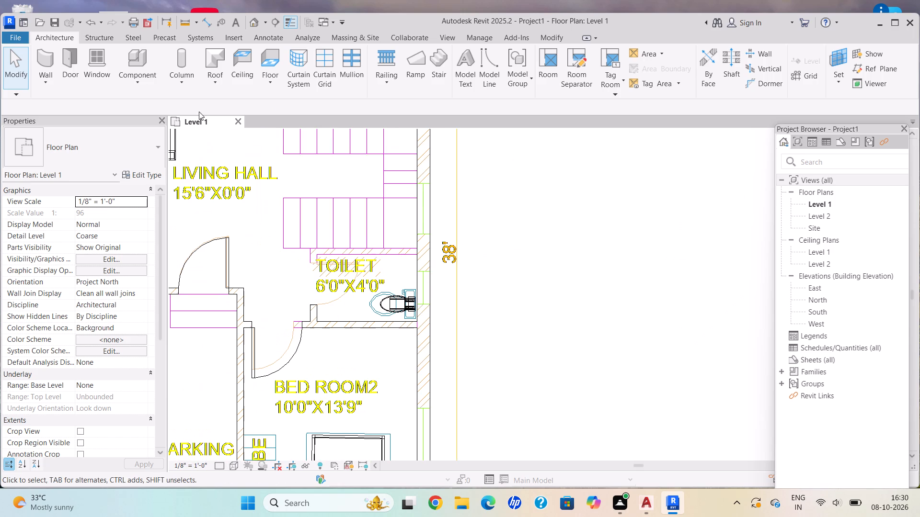
# Start the Window tool with the Window-Casement-Double family in size 57" x 72".
pyautogui.click(94, 76)
pyautogui.click(90, 143)
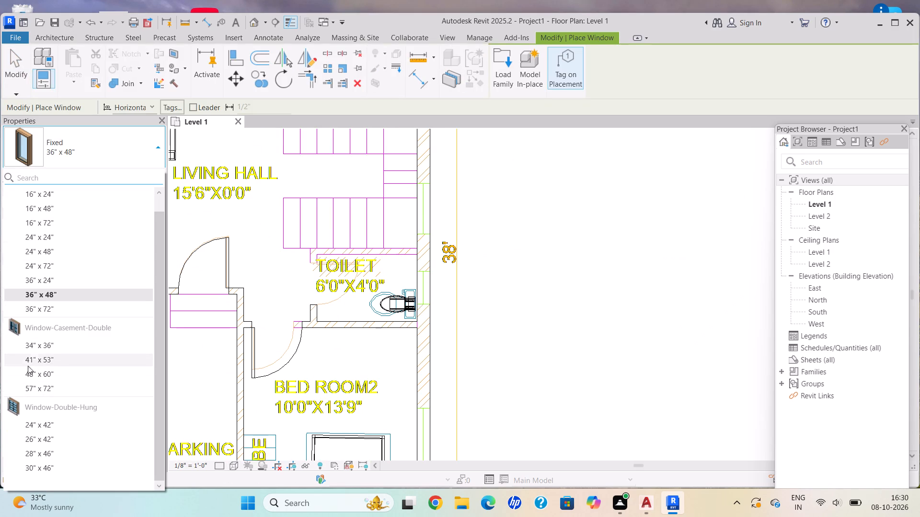
pyautogui.scroll(-4, 25, 355)
pyautogui.scroll(3, 34, 348)
pyautogui.click(37, 370)
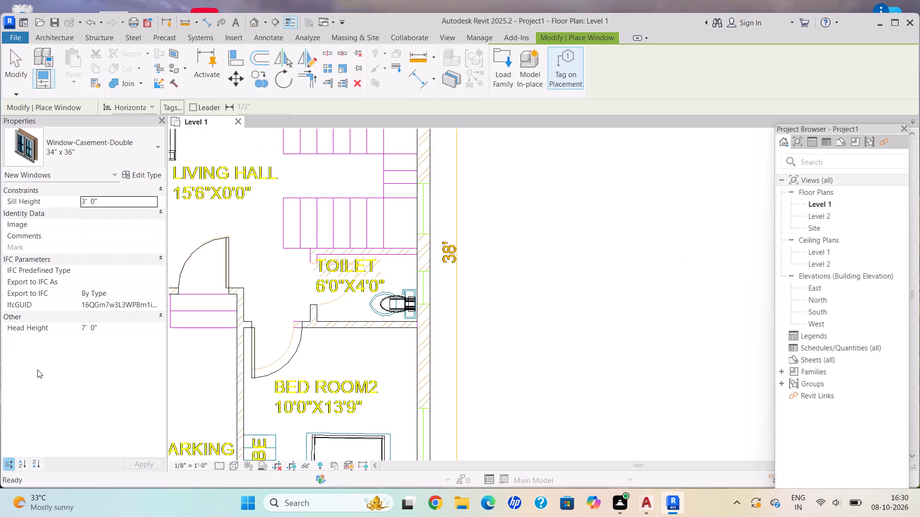
pyautogui.click(103, 137)
pyautogui.click(64, 360)
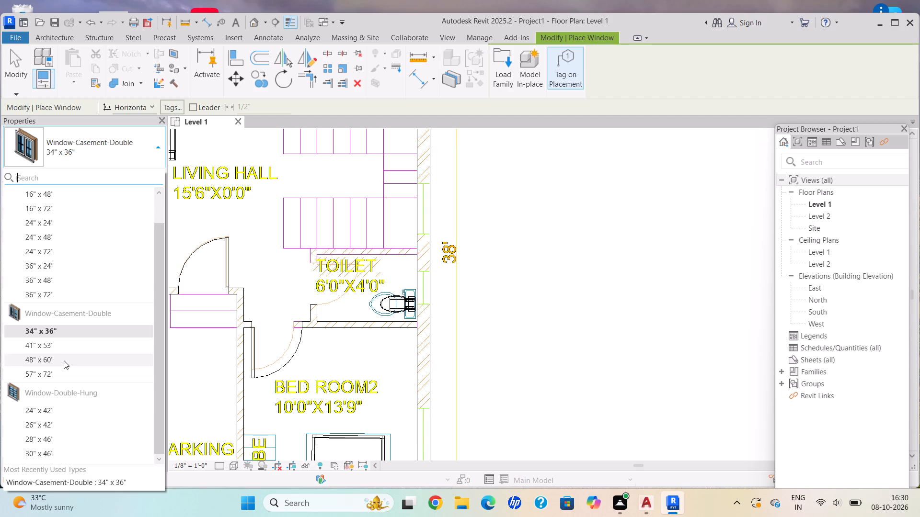
pyautogui.click(111, 146)
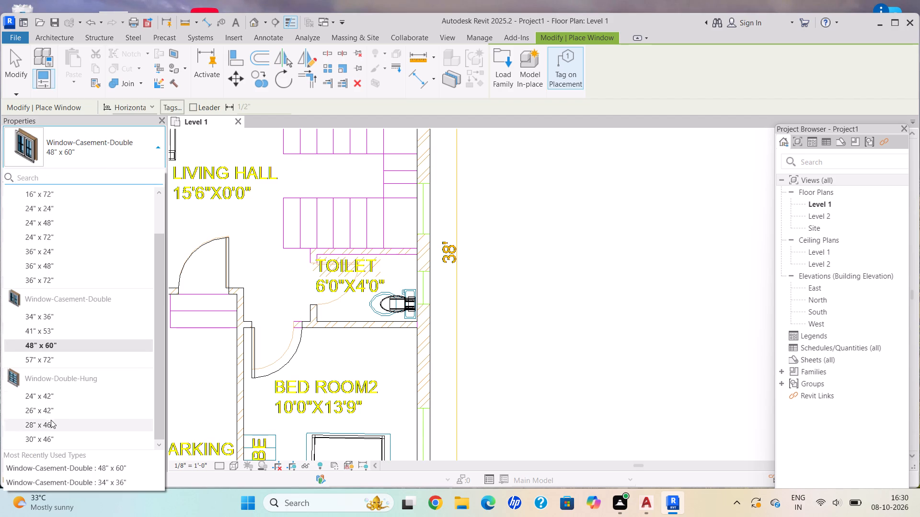
pyautogui.click(50, 418)
pyautogui.click(134, 135)
pyautogui.click(51, 363)
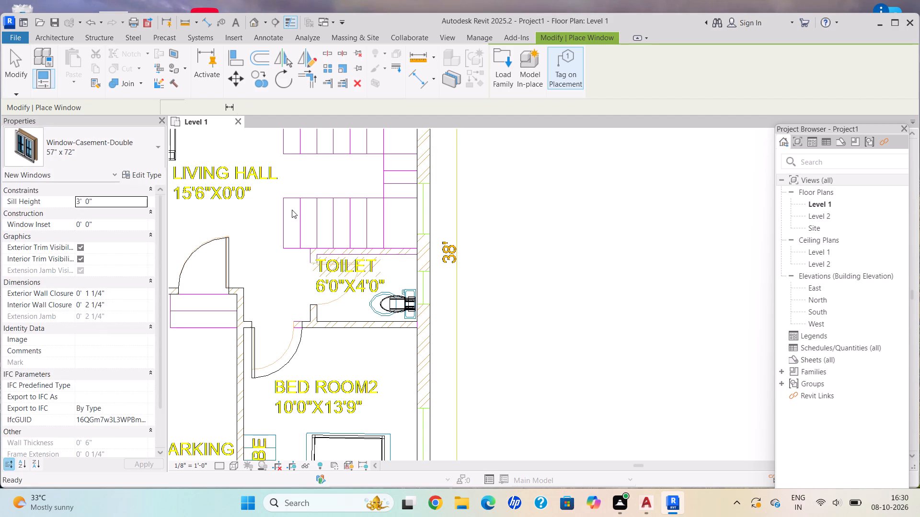
# Set the Width type parameter of the 57" x 72" double casement window to 4' and apply it.
pyautogui.scroll(-7, 368, 236)
pyautogui.moveTo(342, 220); pyautogui.dragTo(366, 258, button='middle')
pyautogui.scroll(3, 366, 258)
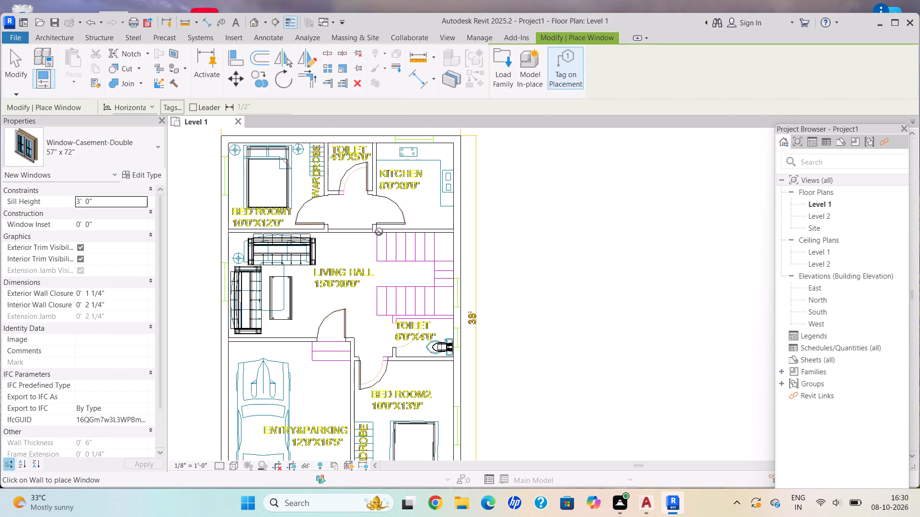
pyautogui.scroll(1, 388, 191)
pyautogui.scroll(2, 384, 261)
pyautogui.moveTo(289, 258); pyautogui.dragTo(291, 262, button='middle')
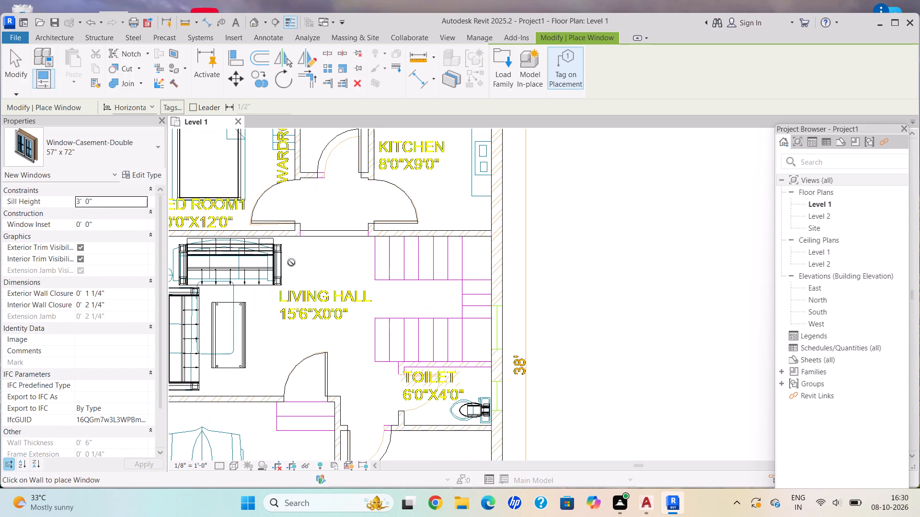
pyautogui.click(149, 172)
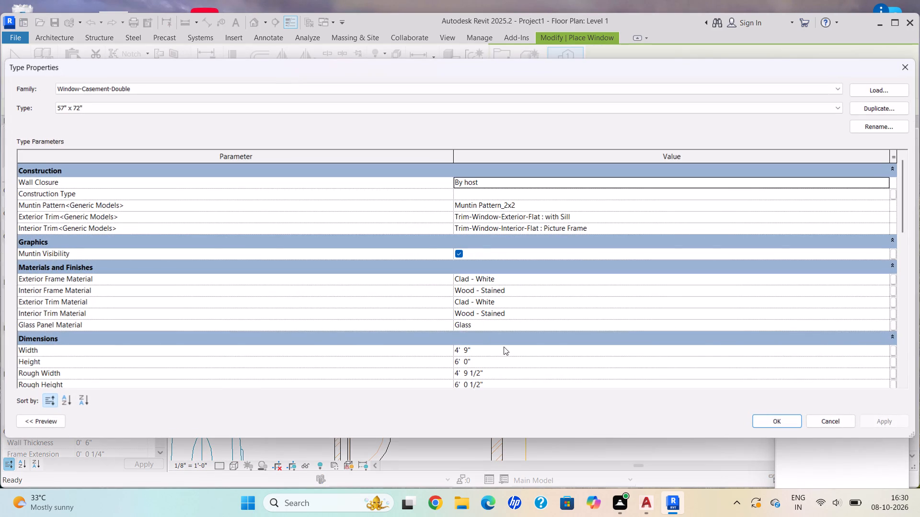
pyautogui.click(504, 347)
pyautogui.press('BackSpace')
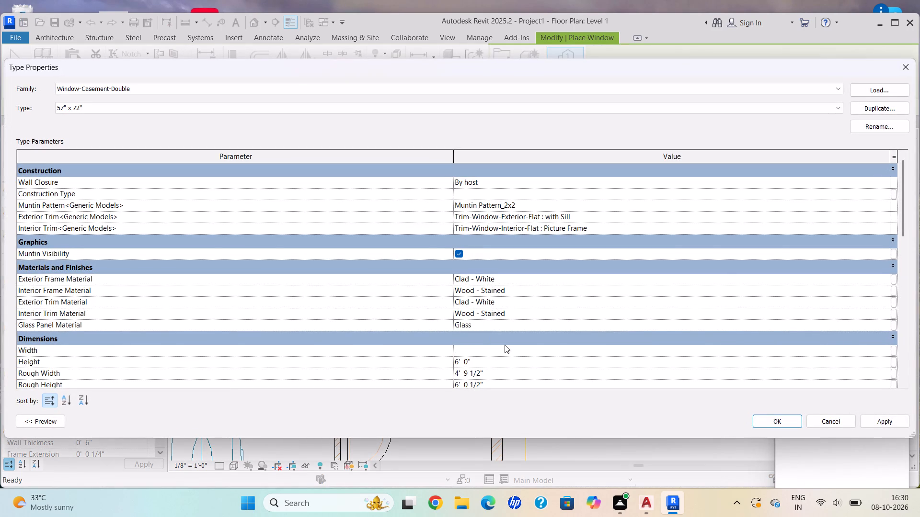
pyautogui.write("4'")
pyautogui.press('Return')
pyautogui.click(885, 418)
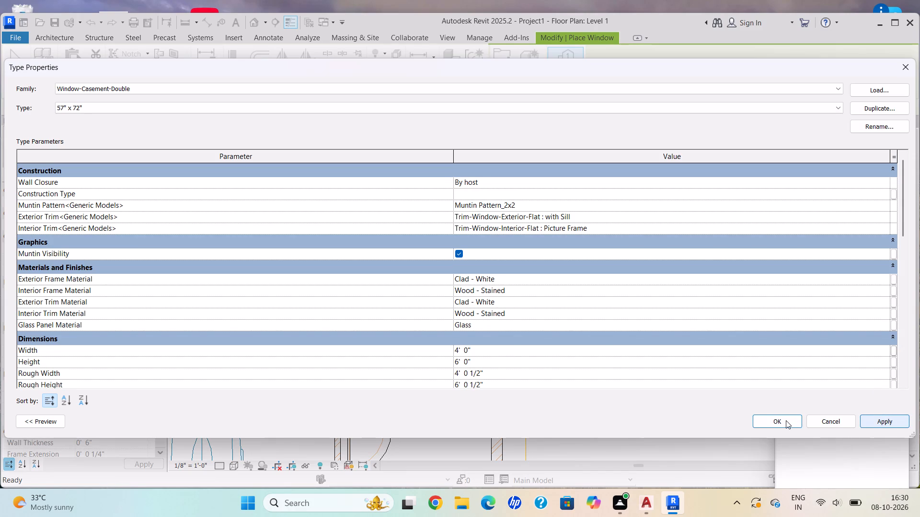
# Accept the type change and place a 57" x 72" double casement window in the CAD opening of BED ROOM1's outer wall.
pyautogui.click(781, 422)
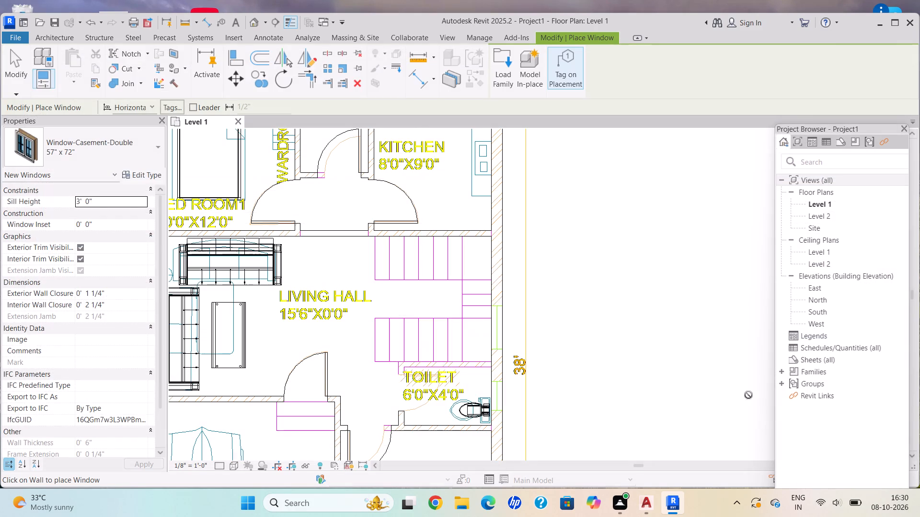
pyautogui.scroll(-4, 408, 268)
pyautogui.moveTo(424, 291); pyautogui.dragTo(444, 334, button='middle')
pyautogui.scroll(4, 326, 270)
pyautogui.scroll(4, 203, 205)
pyautogui.scroll(4, 260, 218)
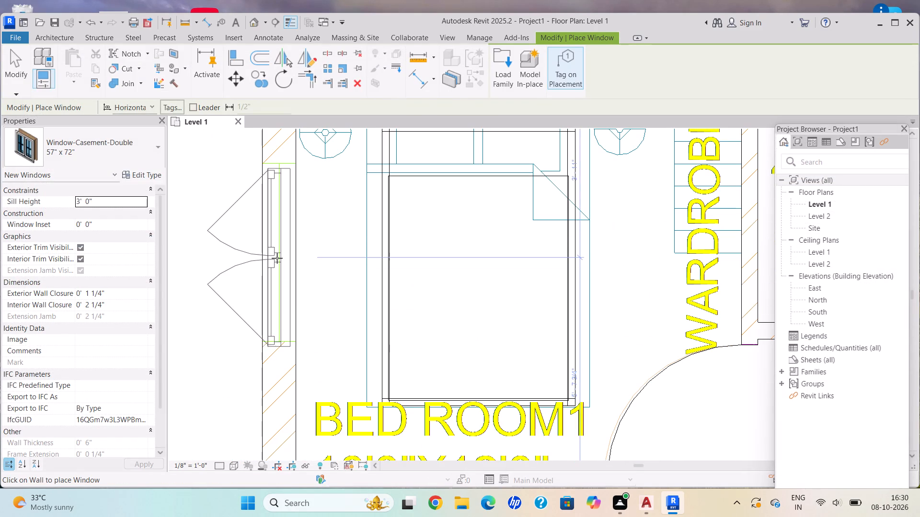
pyautogui.click(277, 253)
# Place a 57" x 72" double casement window in the CAD opening of the KITCHEN's outer wall, behind the stove.
pyautogui.scroll(-3, 369, 329)
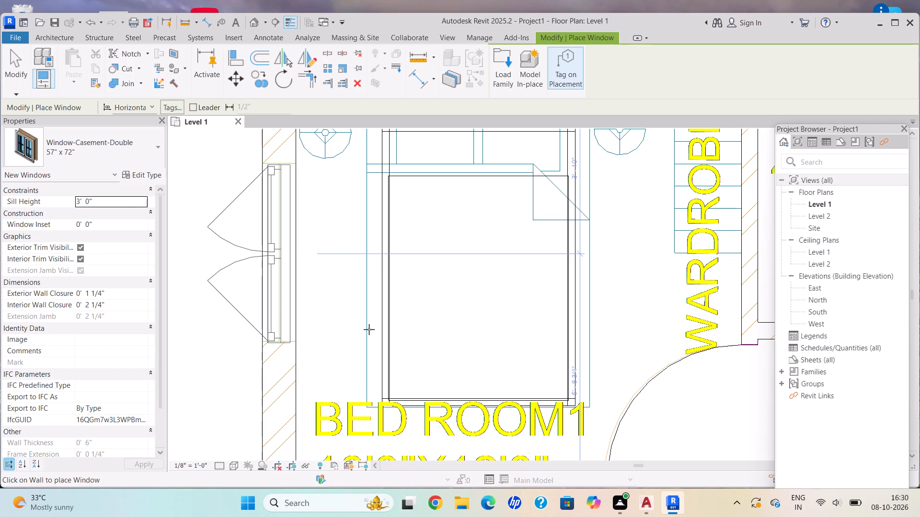
pyautogui.scroll(-2, 369, 329)
pyautogui.middleClick(369, 329)
pyautogui.middleClick(369, 329)
pyautogui.scroll(-1, 369, 329)
pyautogui.moveTo(369, 329); pyautogui.dragTo(373, 245, button='middle')
pyautogui.scroll(7, 476, 173)
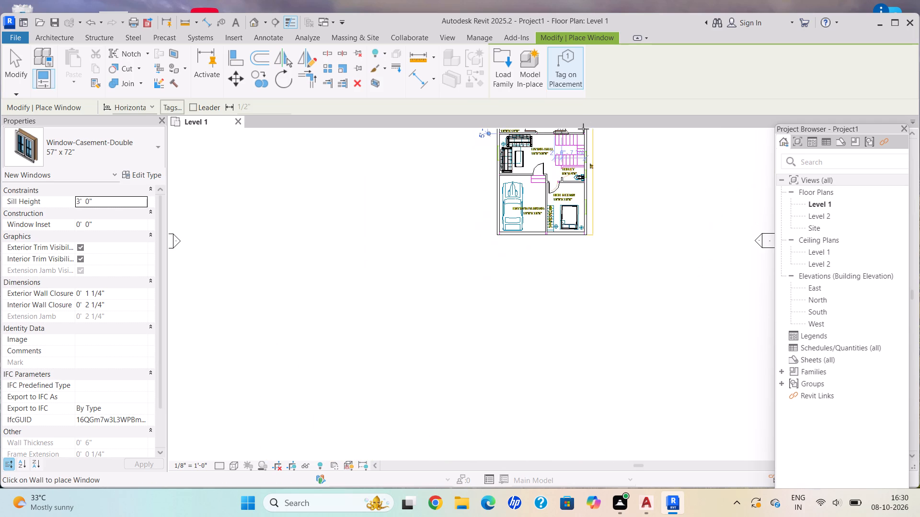
pyautogui.scroll(7, 583, 129)
pyautogui.moveTo(509, 179); pyautogui.dragTo(455, 438, button='middle')
pyautogui.moveTo(451, 460); pyautogui.dragTo(452, 490, button='middle')
pyautogui.scroll(6, 408, 371)
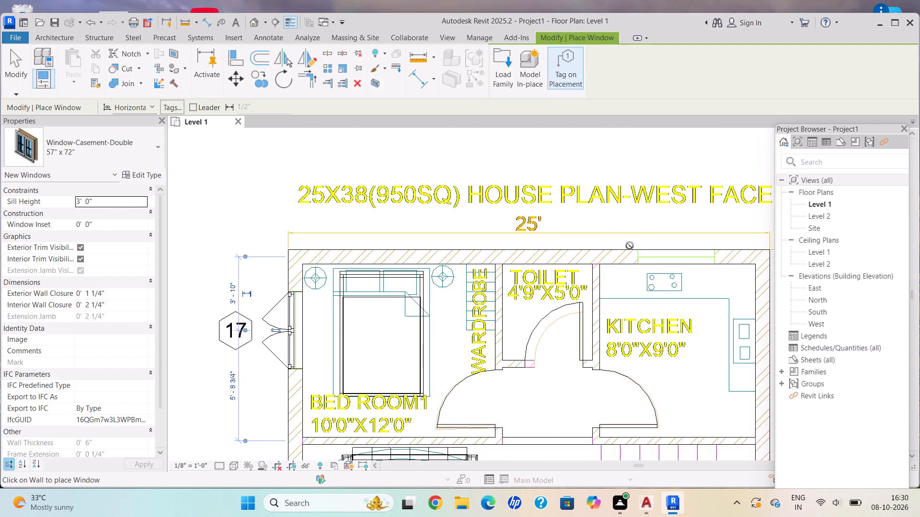
pyautogui.moveTo(423, 221); pyautogui.dragTo(380, 232, button='middle')
pyautogui.scroll(6, 629, 261)
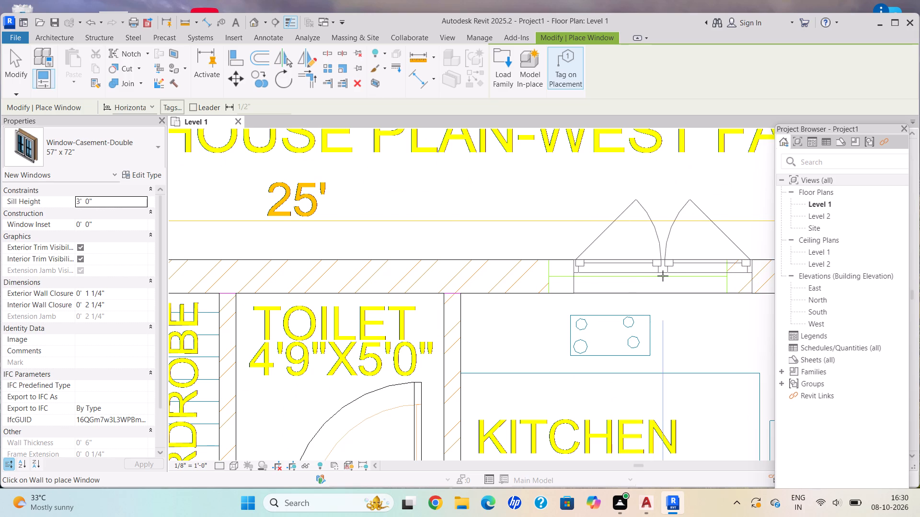
pyautogui.click(637, 276)
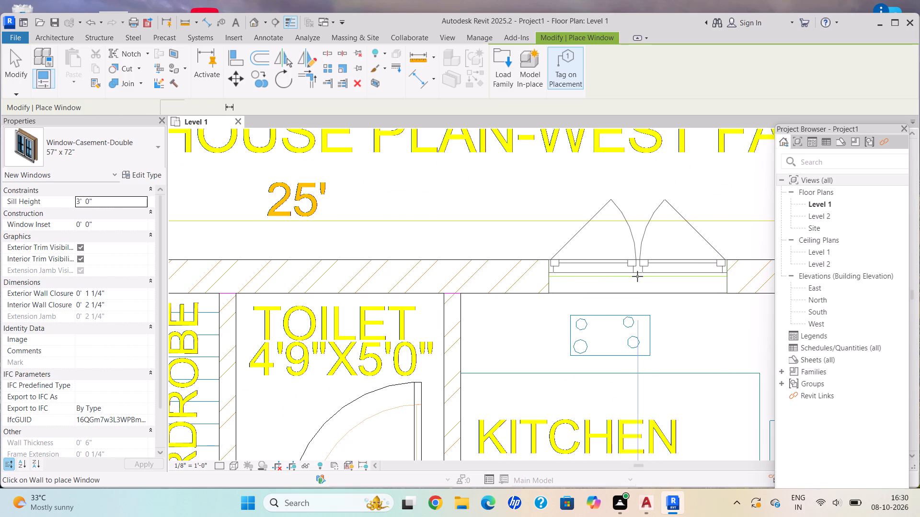
# Place a 57" x 72" double casement window in the CAD opening of BED ROOM2's outer wall, beside the bed.
pyautogui.scroll(-7, 643, 280)
pyautogui.moveTo(645, 313); pyautogui.dragTo(353, 156, button='middle')
pyautogui.moveTo(483, 258); pyautogui.dragTo(490, 227, button='middle')
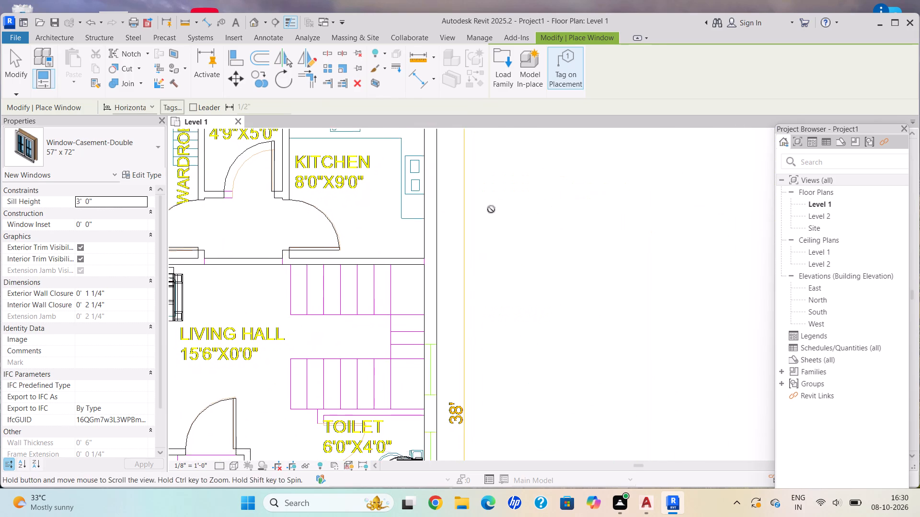
pyautogui.middleClick(491, 209)
pyautogui.moveTo(477, 386); pyautogui.dragTo(488, 308, button='middle')
pyautogui.moveTo(485, 322); pyautogui.dragTo(517, 68, button='middle')
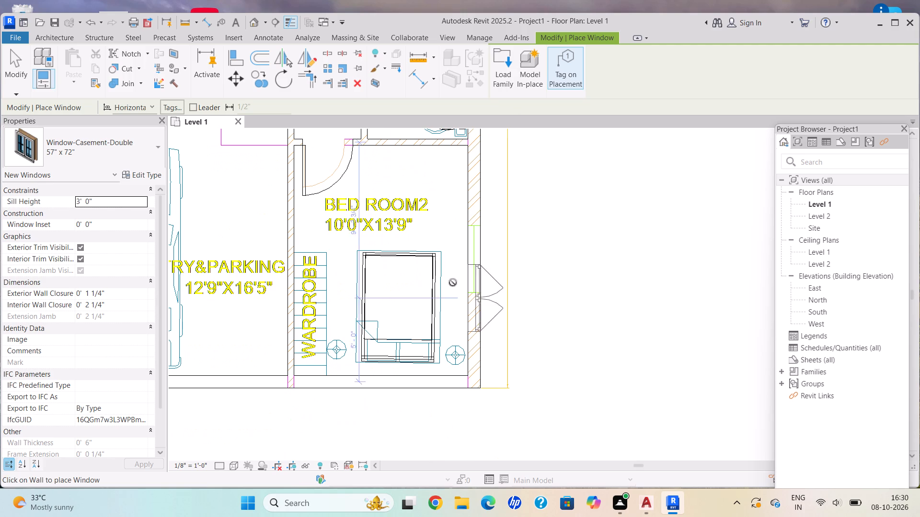
pyautogui.scroll(7, 478, 243)
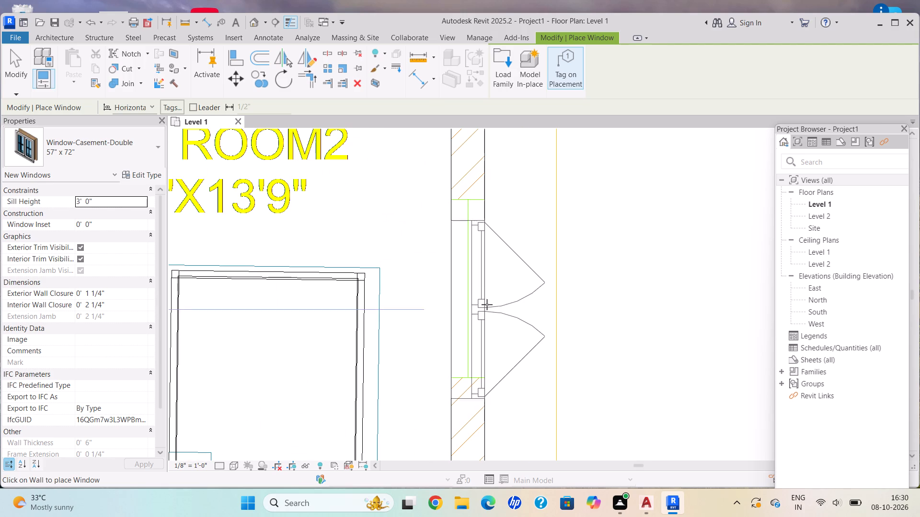
pyautogui.click(486, 288)
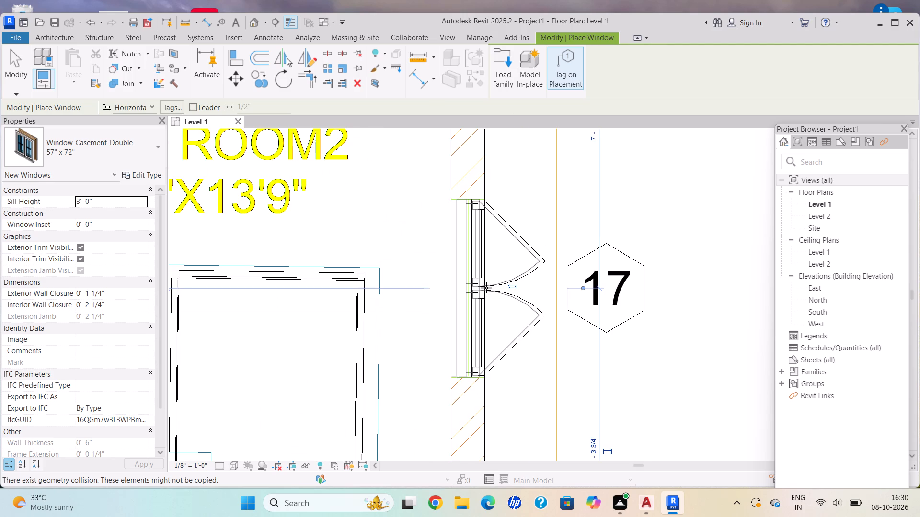
# Place a 57" x 72" double casement window in the CAD opening of the LIVING HALL's outer wall, behind the sofa.
pyautogui.scroll(-7, 486, 288)
pyautogui.moveTo(500, 292); pyautogui.dragTo(540, 249, button='middle')
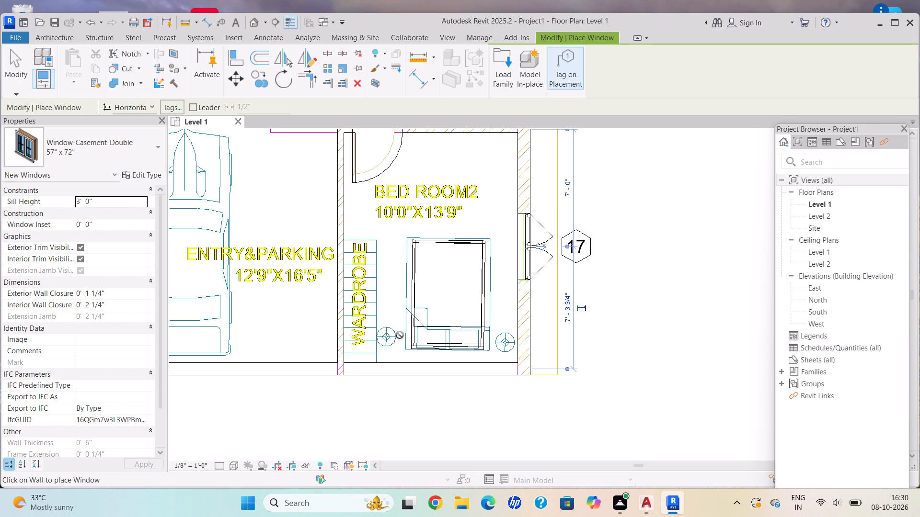
pyautogui.scroll(1, 378, 337)
pyautogui.moveTo(609, 306); pyautogui.dragTo(621, 304, button='middle')
pyautogui.moveTo(624, 304); pyautogui.dragTo(697, 287, button='middle')
pyautogui.middleClick(606, 382)
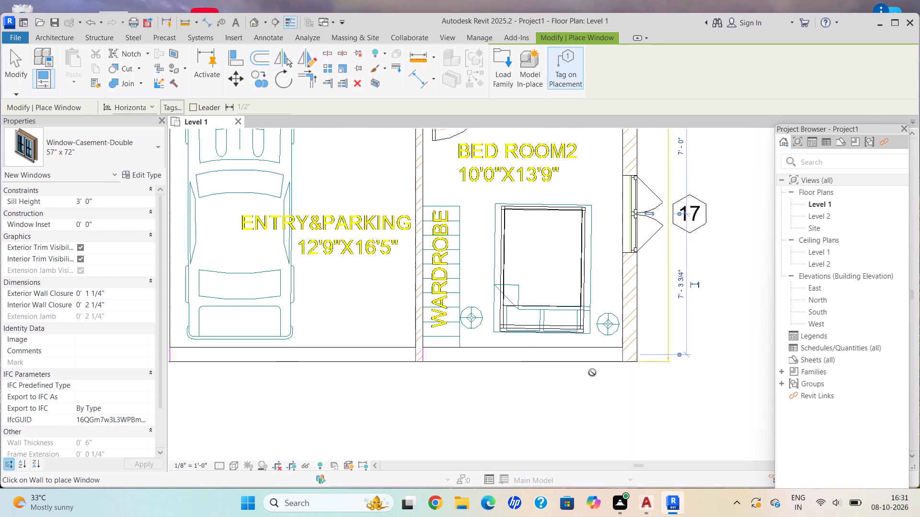
pyautogui.scroll(1, 267, 201)
pyautogui.moveTo(369, 271); pyautogui.dragTo(514, 356, button='middle')
pyautogui.scroll(-3, 248, 254)
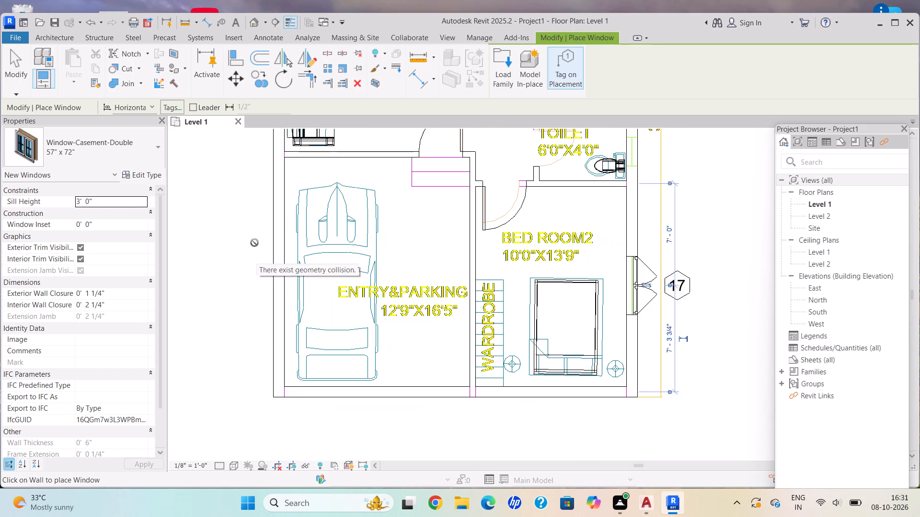
pyautogui.moveTo(278, 256); pyautogui.dragTo(374, 393, button='middle')
pyautogui.moveTo(360, 253); pyautogui.dragTo(387, 320, button='middle')
pyautogui.scroll(4, 413, 267)
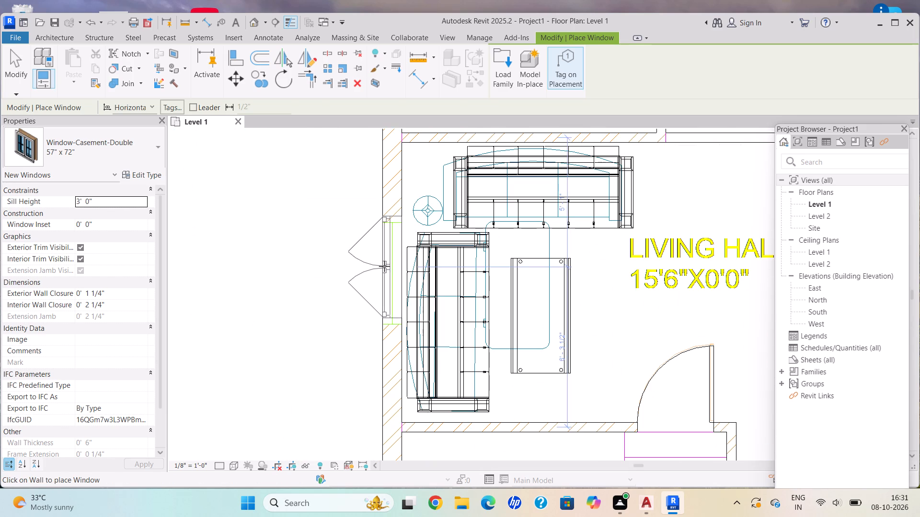
pyautogui.click(382, 266)
# Examine the plan for remaining window openings, including those by the staircase and 6'0"X4'0" TOILET, and end window placement.
pyautogui.scroll(-5, 381, 216)
pyautogui.moveTo(381, 205); pyautogui.dragTo(367, 369, button='middle')
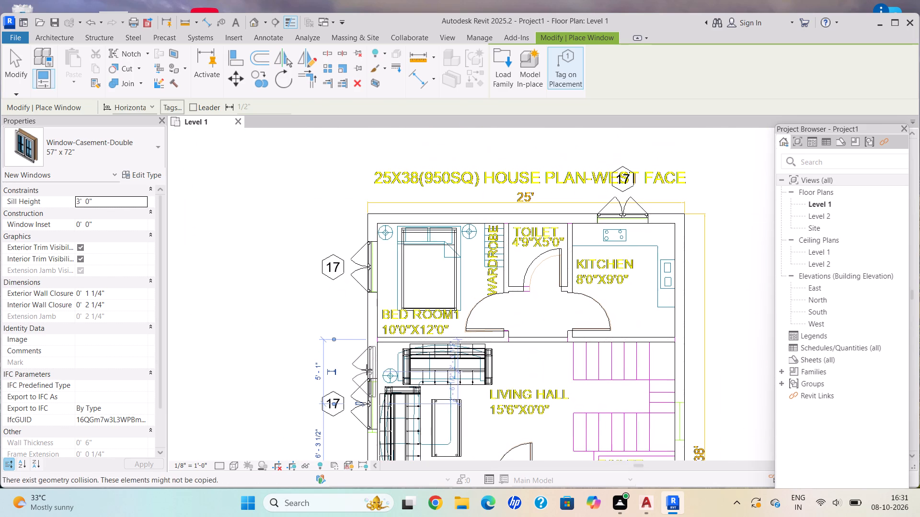
pyautogui.moveTo(486, 329); pyautogui.dragTo(453, 153, button='middle')
pyautogui.moveTo(489, 267); pyautogui.dragTo(473, 130, button='middle')
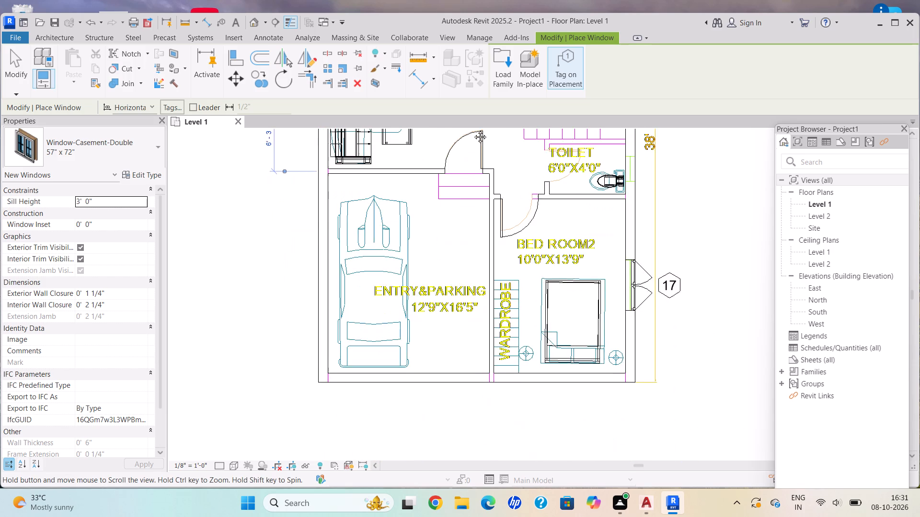
pyautogui.moveTo(473, 130); pyautogui.dragTo(474, 346, button='middle')
pyautogui.scroll(4, 661, 319)
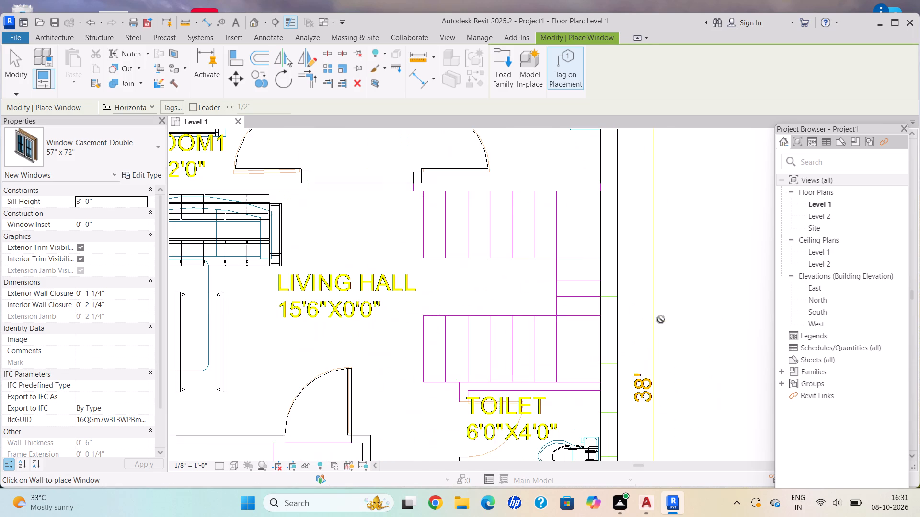
pyautogui.press('Escape')
pyautogui.press('Escape')
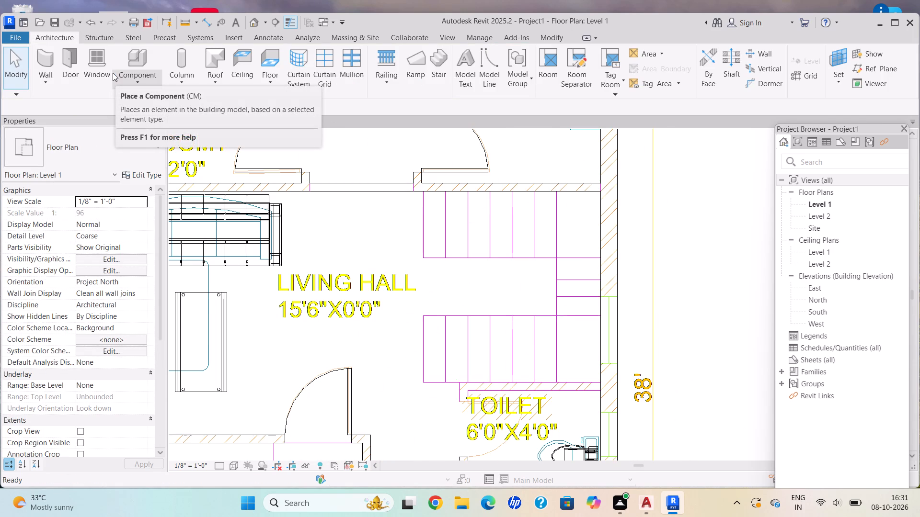
# Restart the Window tool with the 34" x 36" double casement type and set its Width type parameter to 2'.
pyautogui.click(91, 64)
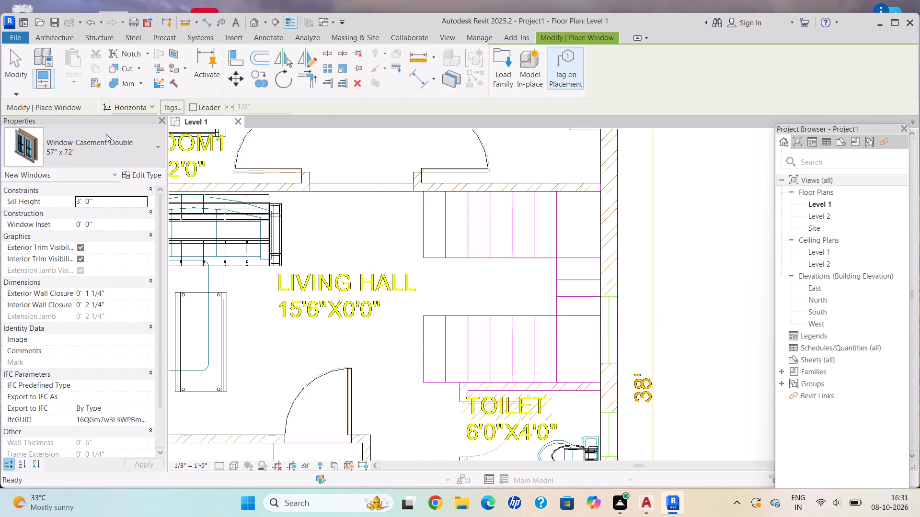
pyautogui.click(106, 135)
pyautogui.click(52, 307)
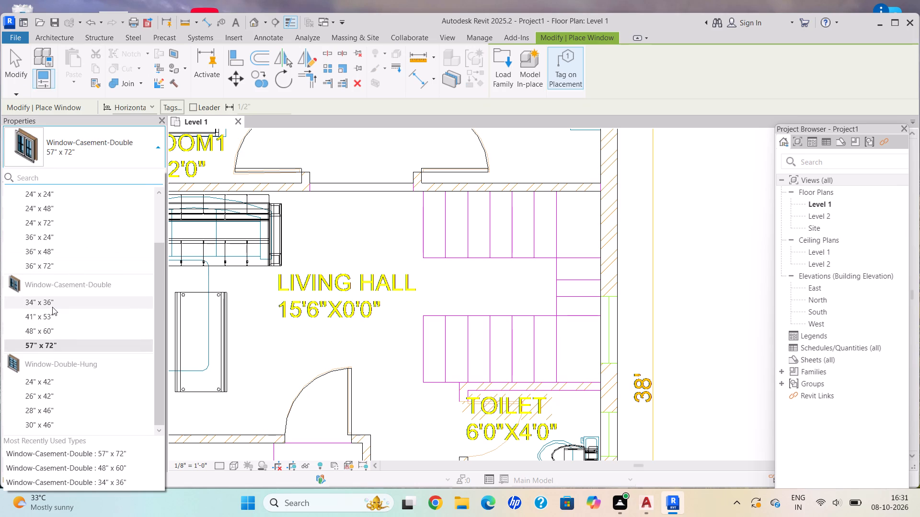
pyautogui.click(149, 176)
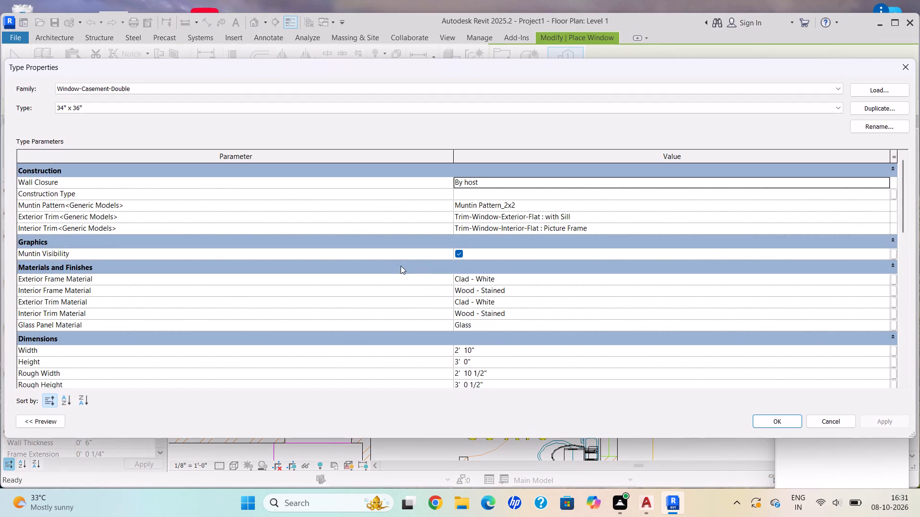
pyautogui.click(499, 351)
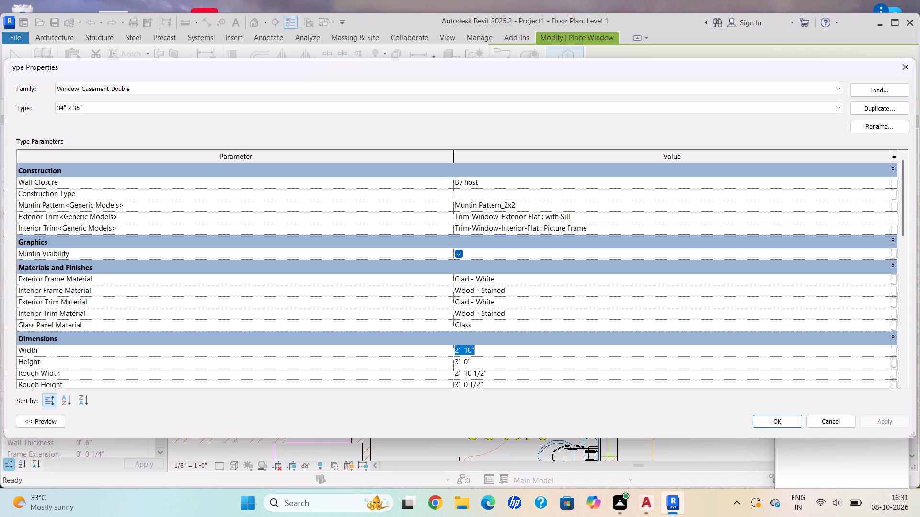
pyautogui.press('BackSpace')
pyautogui.write("2'")
pyautogui.press('Return')
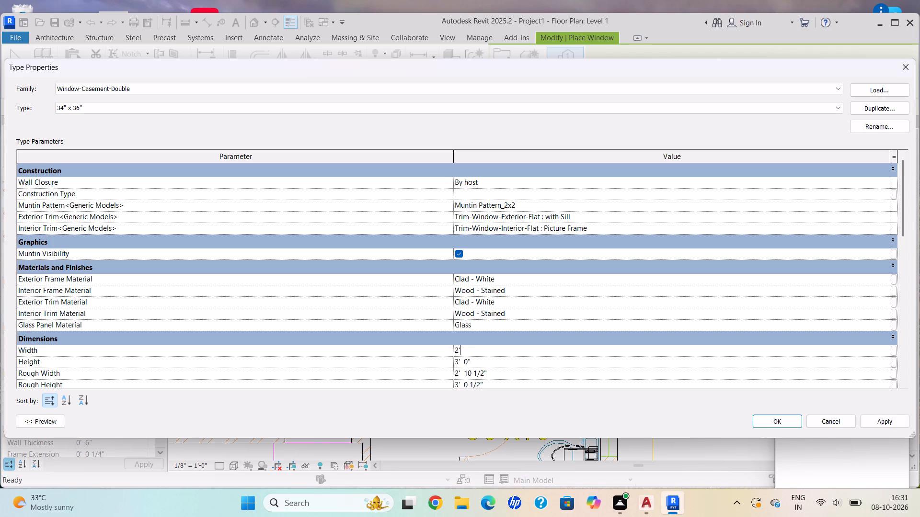
pyautogui.click(900, 422)
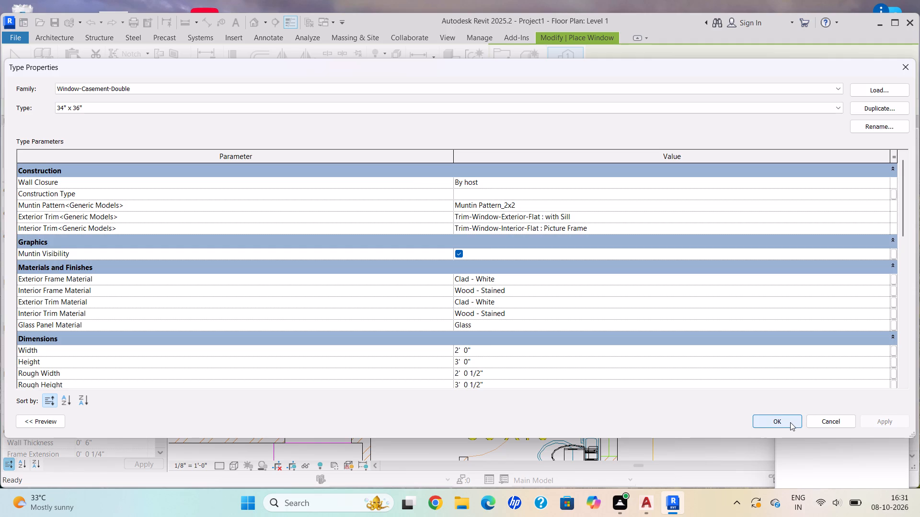
pyautogui.click(790, 422)
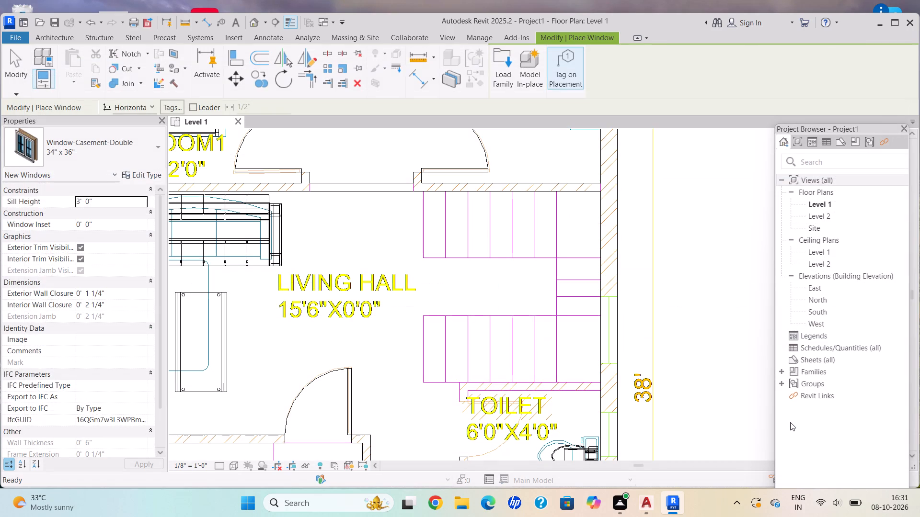
# Place a 34" x 36" double casement window in the CAD opening of the 6'0"X4'0" TOILET's outer wall.
pyautogui.scroll(-11, 831, 382)
pyautogui.scroll(-4, 919, 301)
pyautogui.scroll(-3, 919, 243)
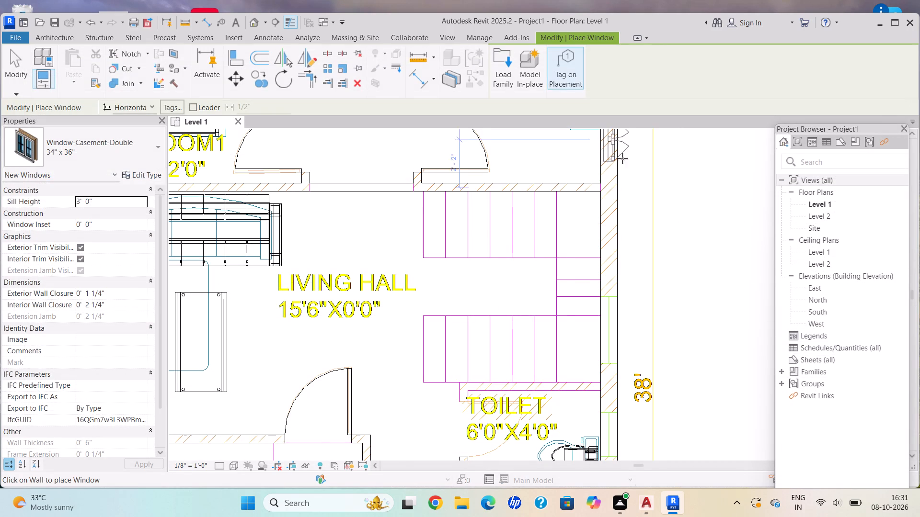
pyautogui.scroll(-1, 637, 273)
pyautogui.moveTo(620, 411); pyautogui.dragTo(582, 311, button='middle')
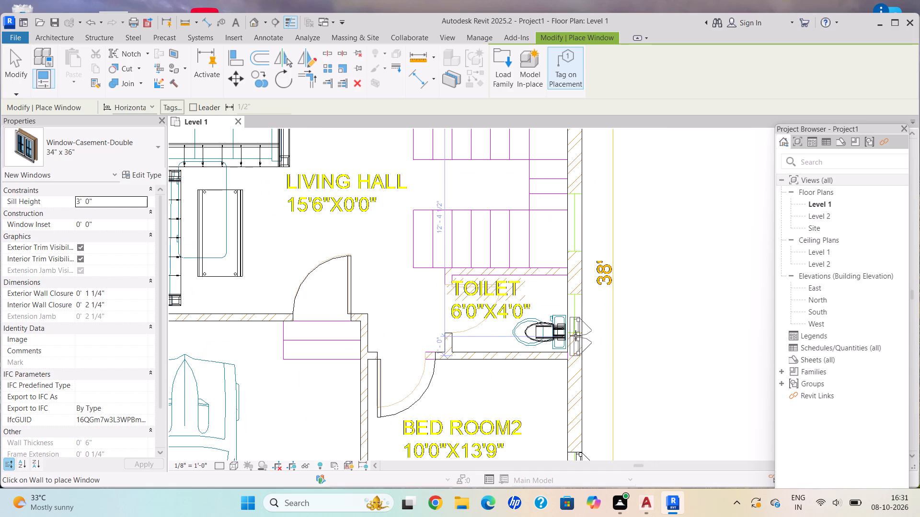
pyautogui.scroll(7, 575, 336)
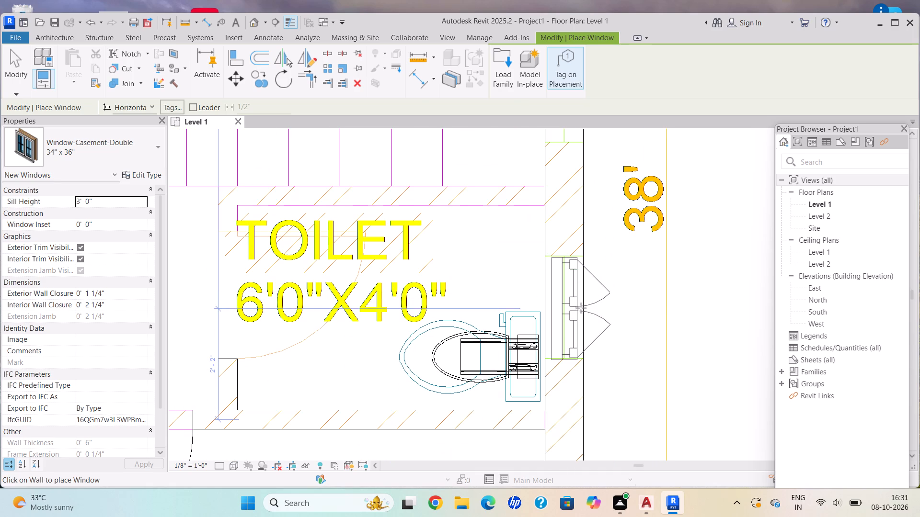
pyautogui.click(579, 306)
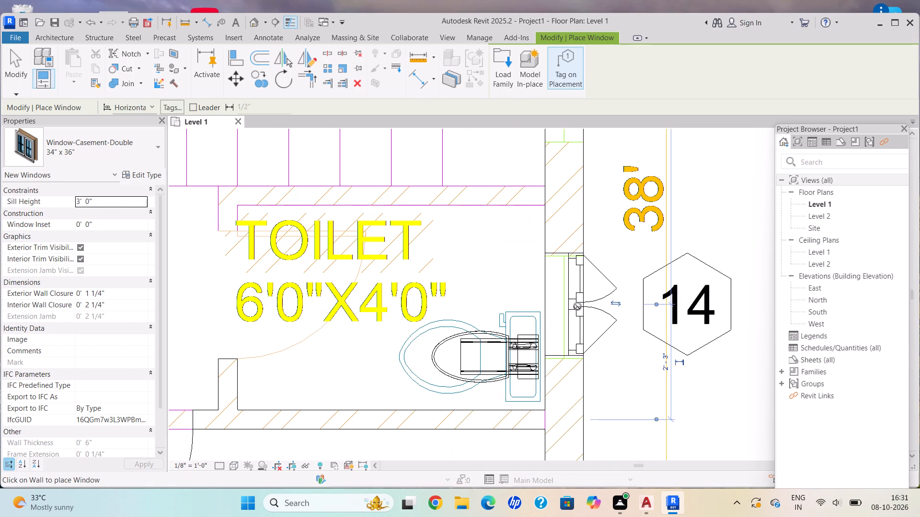
# Place a 34" x 36" double casement window centred in the outer wall of the 4'9"X5'0" TOILET between BED ROOM1 and KITCHEN.
pyautogui.scroll(-5, 577, 306)
pyautogui.scroll(-6, 530, 314)
pyautogui.moveTo(434, 273); pyautogui.dragTo(460, 423, button='middle')
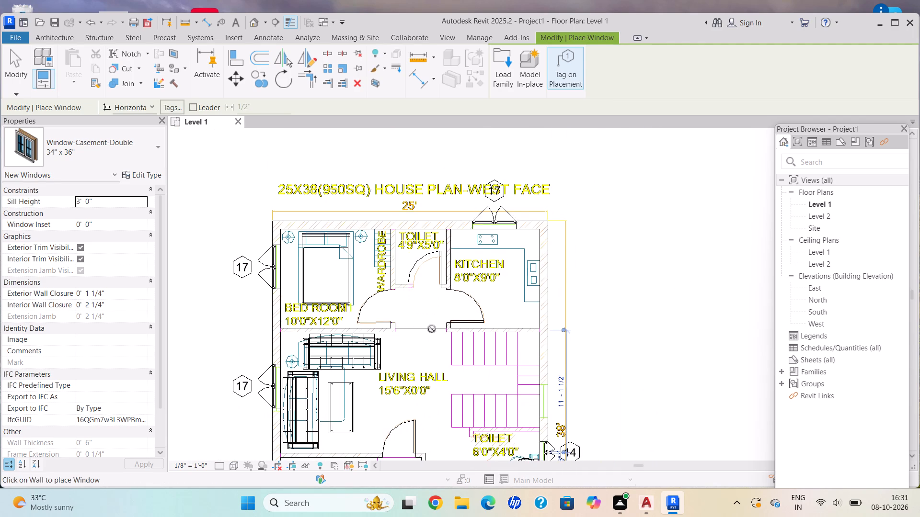
pyautogui.moveTo(417, 289); pyautogui.dragTo(421, 305, button='middle')
pyautogui.moveTo(421, 323); pyautogui.dragTo(416, 341, button='middle')
pyautogui.scroll(1, 333, 277)
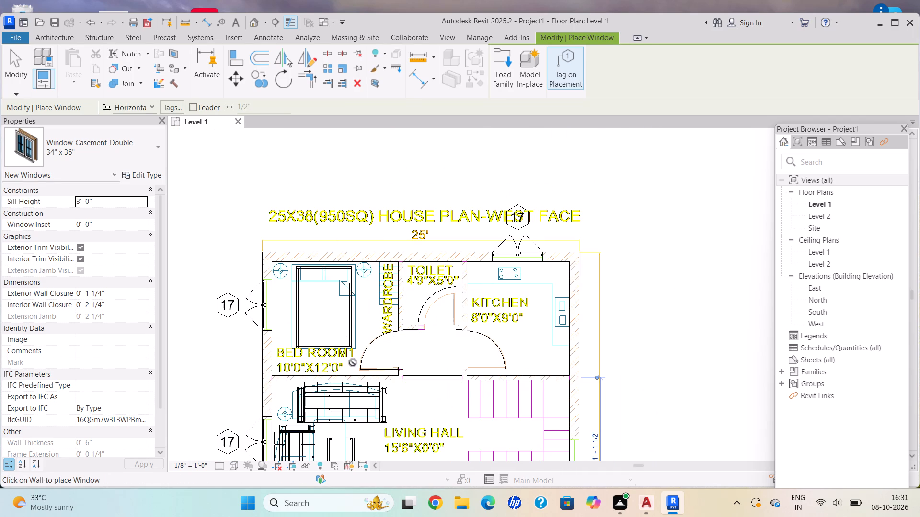
pyautogui.moveTo(352, 363); pyautogui.dragTo(423, 260, button='middle')
pyautogui.scroll(-1, 477, 282)
pyautogui.scroll(2, 522, 170)
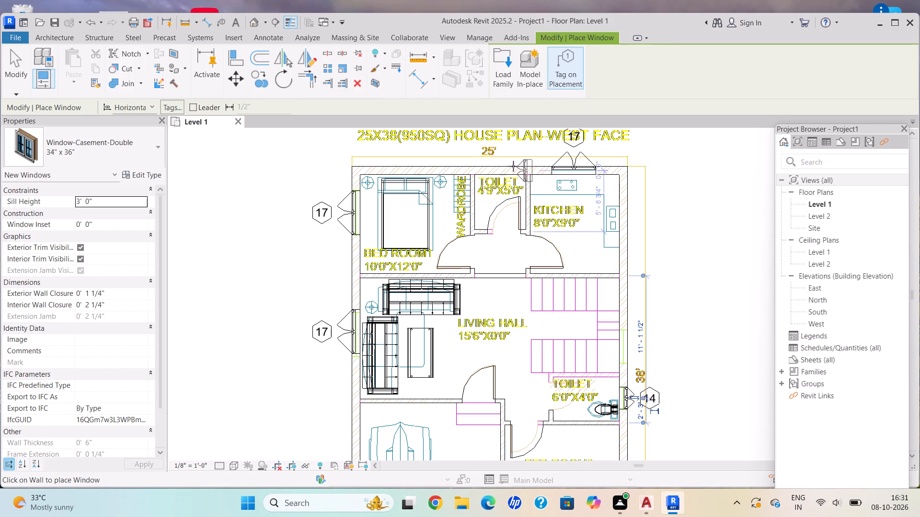
pyautogui.scroll(5, 491, 169)
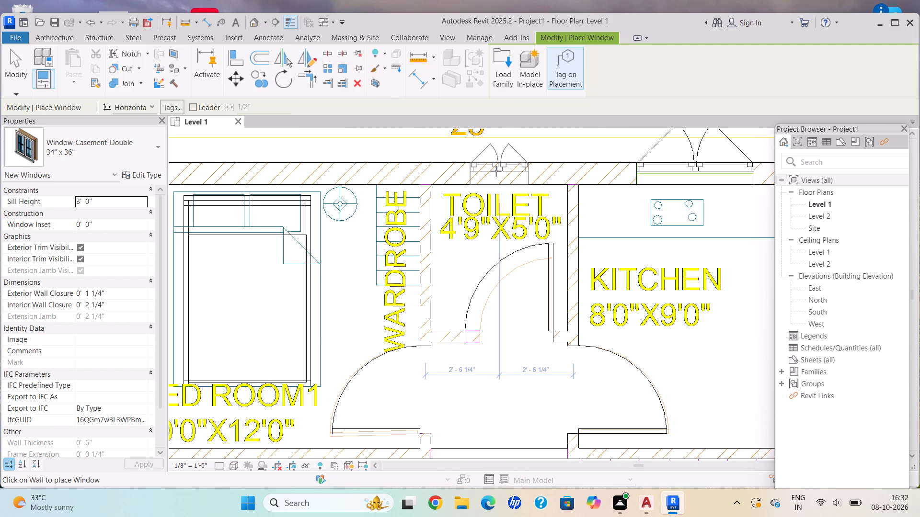
pyautogui.click(496, 171)
# Examine the plan for remaining window openings, from the ENTRY&PARKING area to the staircase wall, and end window placement.
pyautogui.scroll(-2, 542, 350)
pyautogui.moveTo(542, 350); pyautogui.dragTo(539, 327, button='middle')
pyautogui.moveTo(515, 234); pyautogui.dragTo(506, 213, button='middle')
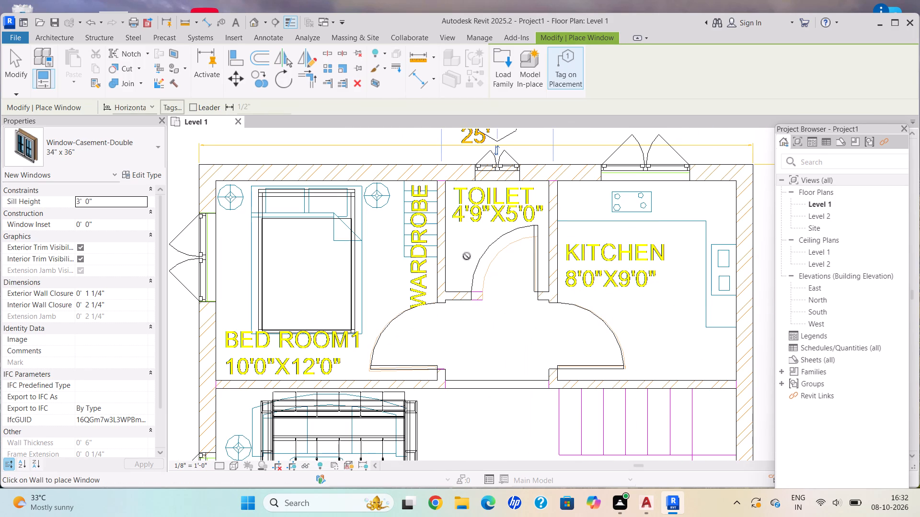
pyautogui.scroll(-5, 472, 283)
pyautogui.moveTo(475, 295); pyautogui.dragTo(470, 278, button='middle')
pyautogui.moveTo(452, 204); pyautogui.dragTo(426, 124, button='middle')
pyautogui.moveTo(381, 277); pyautogui.dragTo(388, 121, button='middle')
pyautogui.scroll(1, 375, 237)
pyautogui.moveTo(397, 227); pyautogui.dragTo(402, 206, button='middle')
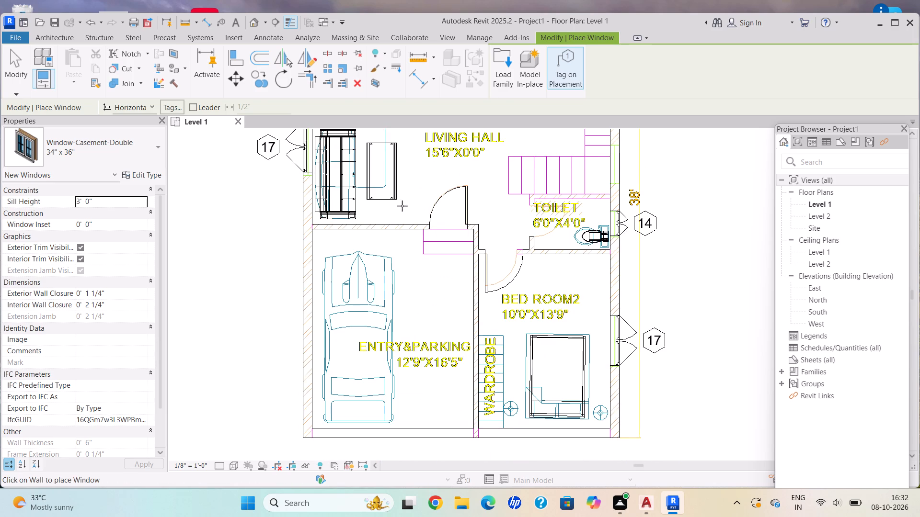
pyautogui.moveTo(402, 206); pyautogui.dragTo(404, 202, button='middle')
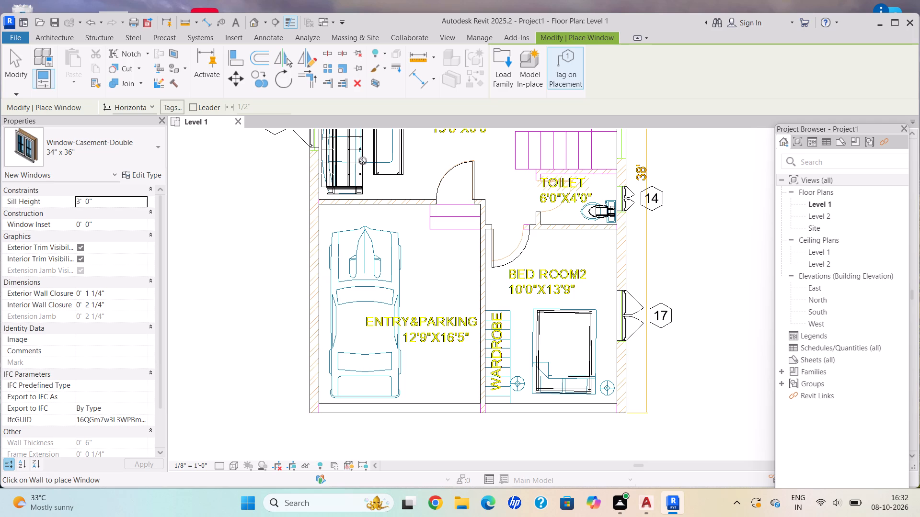
pyautogui.scroll(-4, 385, 171)
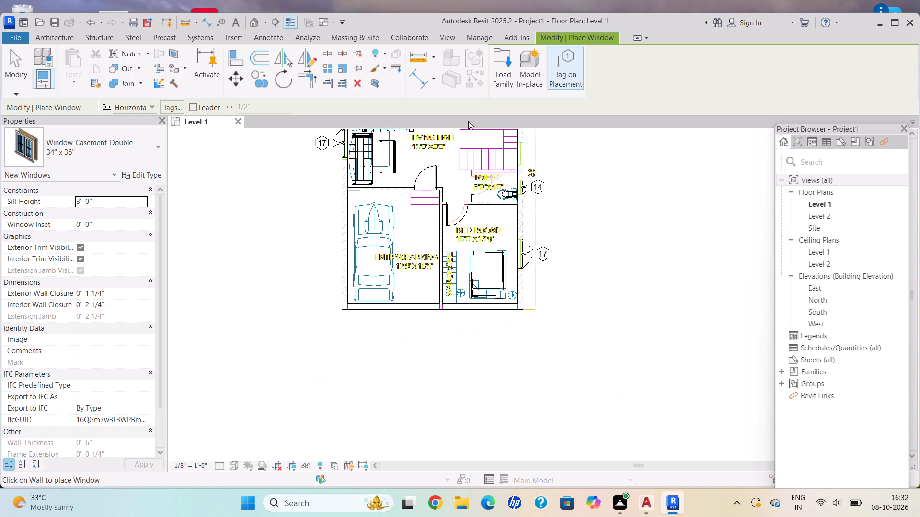
pyautogui.scroll(-1, 437, 138)
pyautogui.moveTo(448, 161); pyautogui.dragTo(480, 399, button='middle')
pyautogui.scroll(3, 495, 291)
pyautogui.scroll(3, 591, 388)
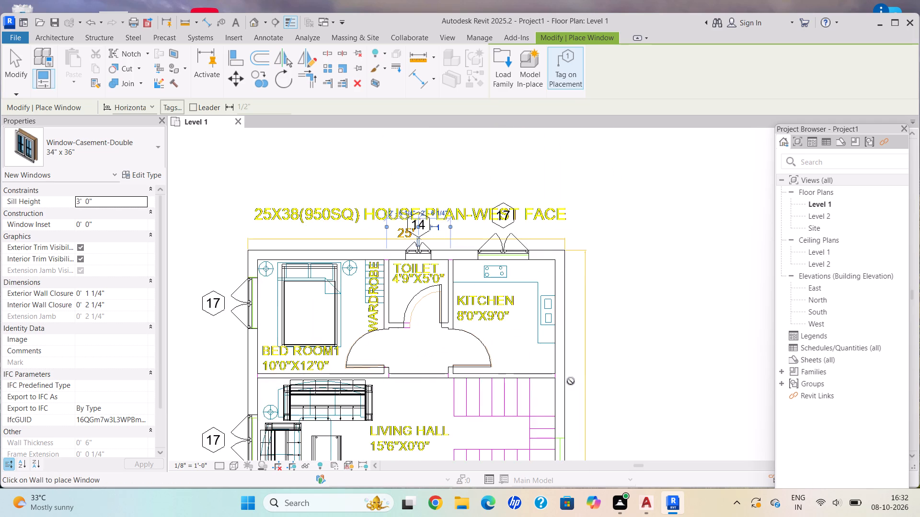
pyautogui.moveTo(571, 381); pyautogui.dragTo(598, 247, button='middle')
pyautogui.press('Escape')
pyautogui.moveTo(548, 346); pyautogui.dragTo(561, 293, button='middle')
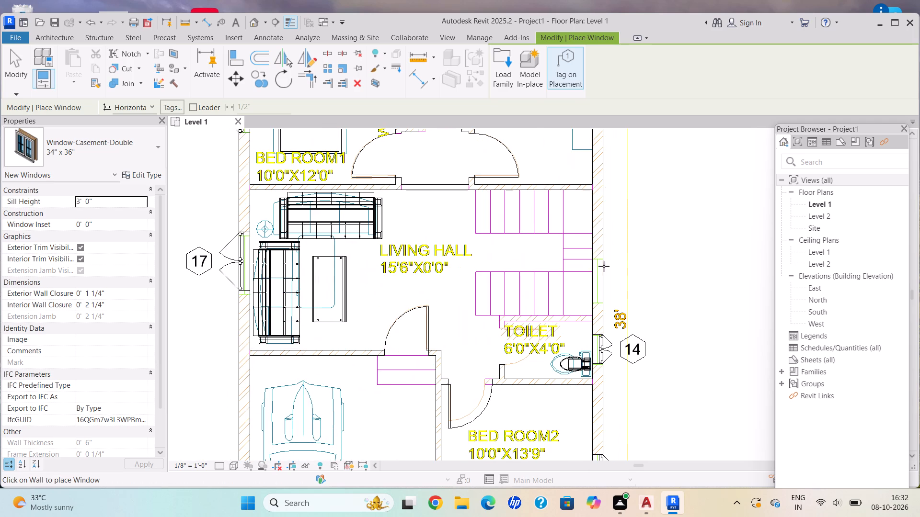
pyautogui.press('Escape')
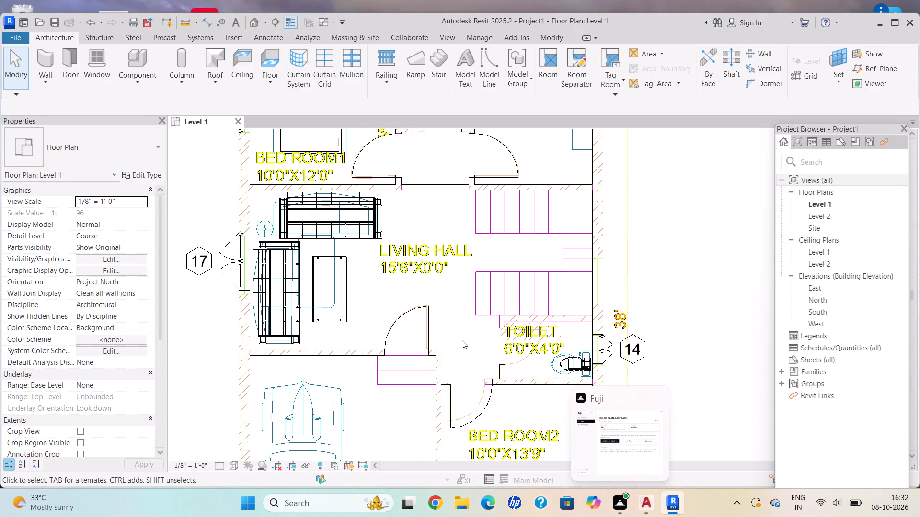
# Inspect the placed windows in the TOILET, KITCHEN and staircase-side outer walls against their CAD openings.
pyautogui.scroll(-2, 450, 337)
pyautogui.moveTo(468, 339); pyautogui.dragTo(618, 308, button='middle')
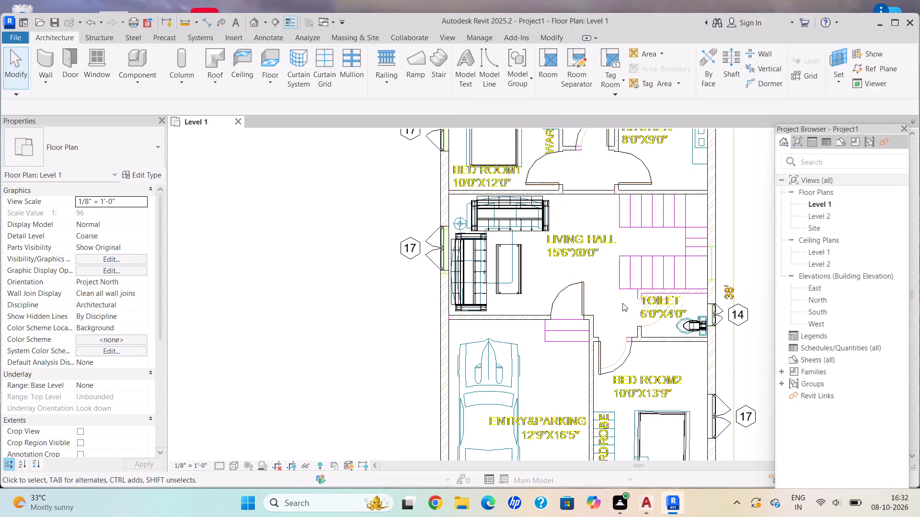
pyautogui.moveTo(669, 268); pyautogui.dragTo(665, 268, button='middle')
pyautogui.moveTo(663, 267); pyautogui.dragTo(658, 267, button='middle')
pyautogui.moveTo(655, 267); pyautogui.dragTo(627, 277, button='middle')
pyautogui.moveTo(560, 295); pyautogui.dragTo(393, 345, button='middle')
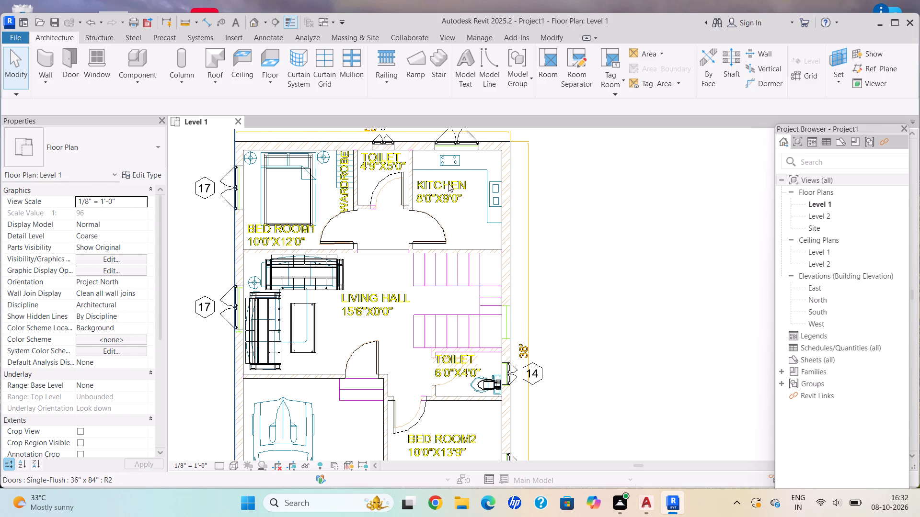
pyautogui.scroll(2, 456, 179)
pyautogui.scroll(-3, 483, 159)
pyautogui.moveTo(487, 159); pyautogui.dragTo(535, 214, button='middle')
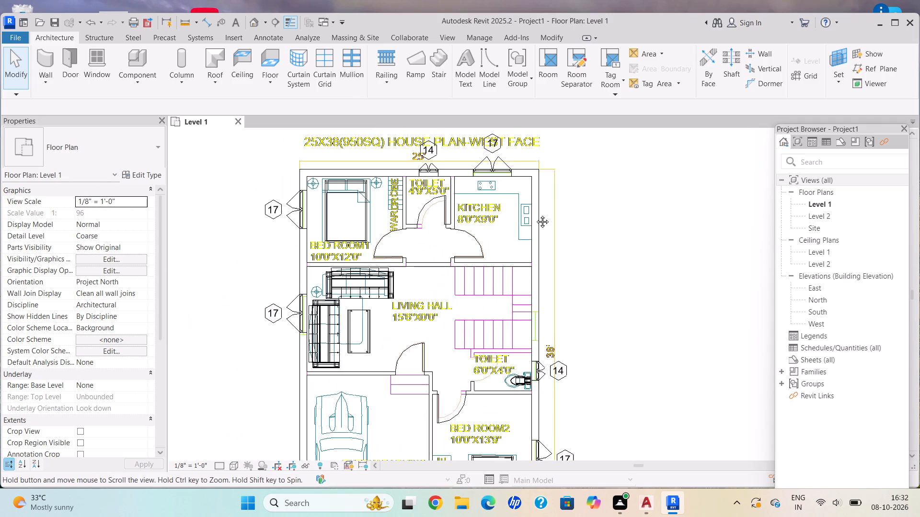
pyautogui.moveTo(535, 214); pyautogui.dragTo(541, 223, button='middle')
pyautogui.scroll(3, 431, 201)
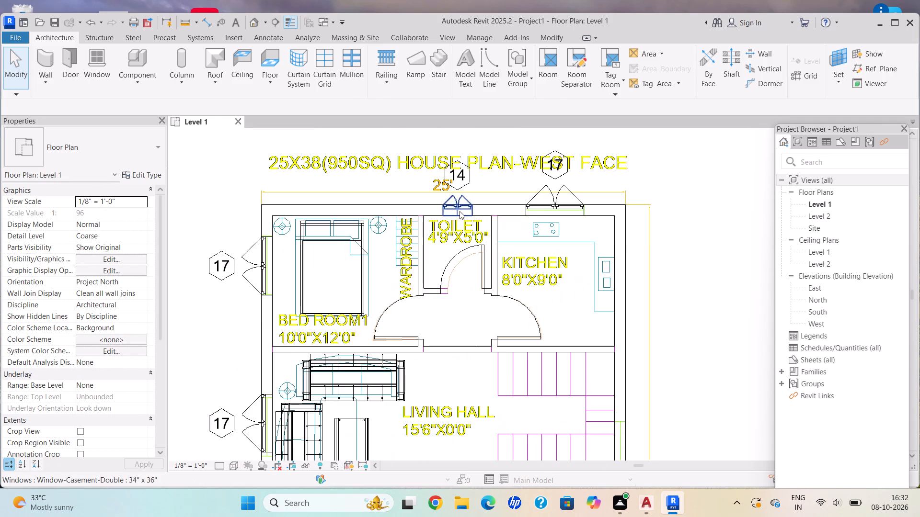
pyautogui.scroll(-1, 460, 211)
pyautogui.scroll(9, 460, 211)
pyautogui.scroll(5, 386, 194)
pyautogui.scroll(3, 549, 232)
pyautogui.scroll(-4, 549, 232)
pyautogui.moveTo(546, 232); pyautogui.dragTo(73, 258, button='middle')
pyautogui.moveTo(464, 265); pyautogui.dragTo(439, 265, button='middle')
pyautogui.moveTo(111, 240); pyautogui.dragTo(101, 232, button='middle')
pyautogui.scroll(-2, 374, 344)
pyautogui.moveTo(372, 344); pyautogui.dragTo(352, 326, button='middle')
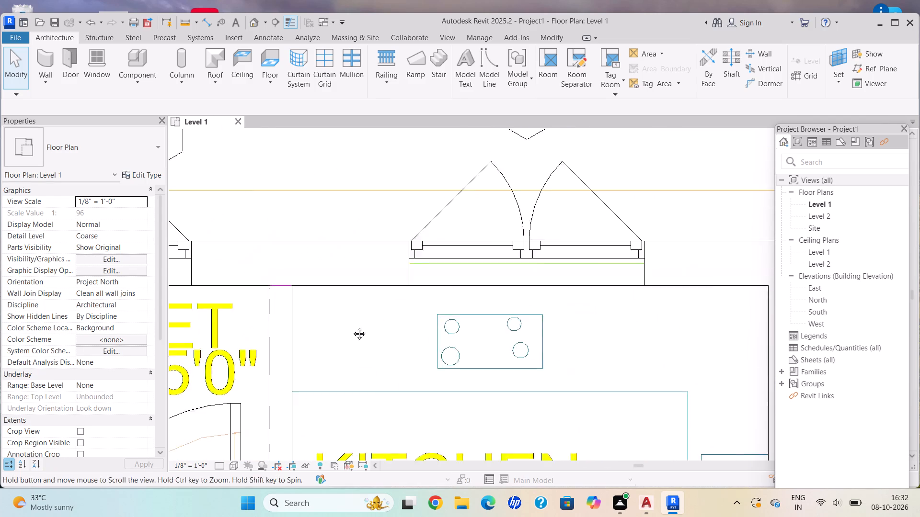
pyautogui.moveTo(352, 326); pyautogui.dragTo(0, 52, button='middle')
pyautogui.scroll(-4, 357, 293)
pyautogui.moveTo(356, 294); pyautogui.dragTo(308, 0, button='middle')
pyautogui.moveTo(393, 372); pyautogui.dragTo(396, 235, button='middle')
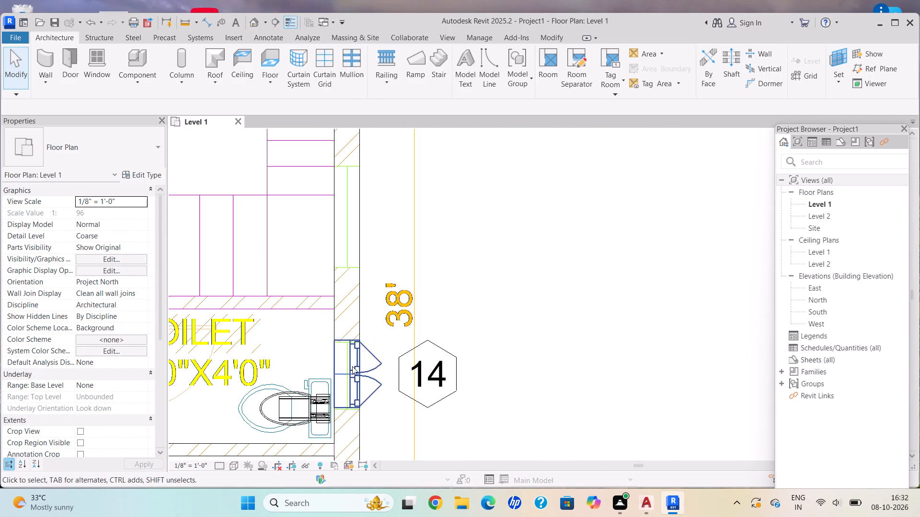
# Nudge the 34" x 36" window in the 6'0"X4'0" TOILET's outer wall to line up with the CAD opening's edge.
pyautogui.scroll(3, 343, 376)
pyautogui.scroll(7, 344, 439)
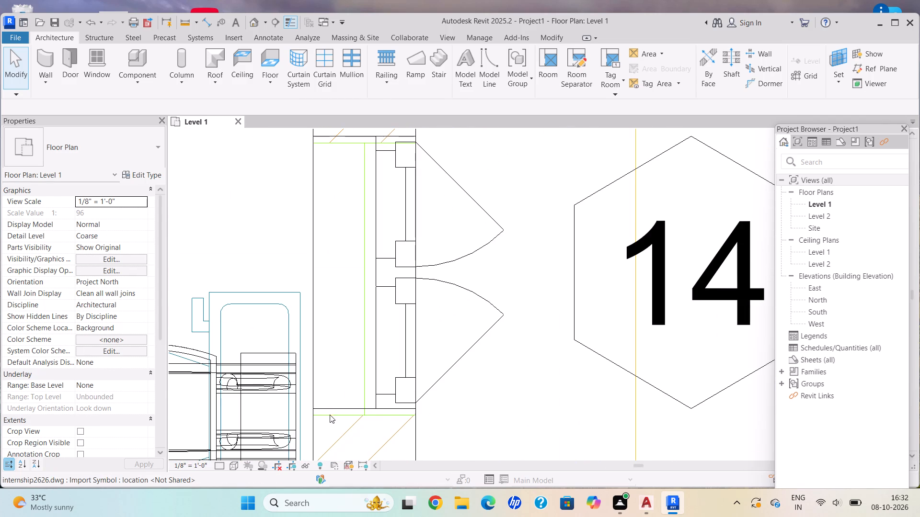
pyautogui.click(328, 410)
pyautogui.press('Down')
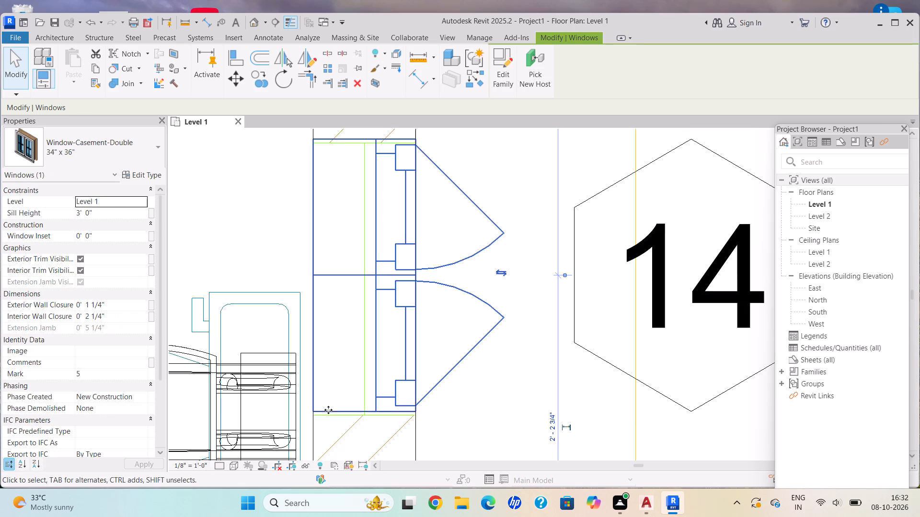
pyautogui.press('Down')
pyautogui.press('Down')
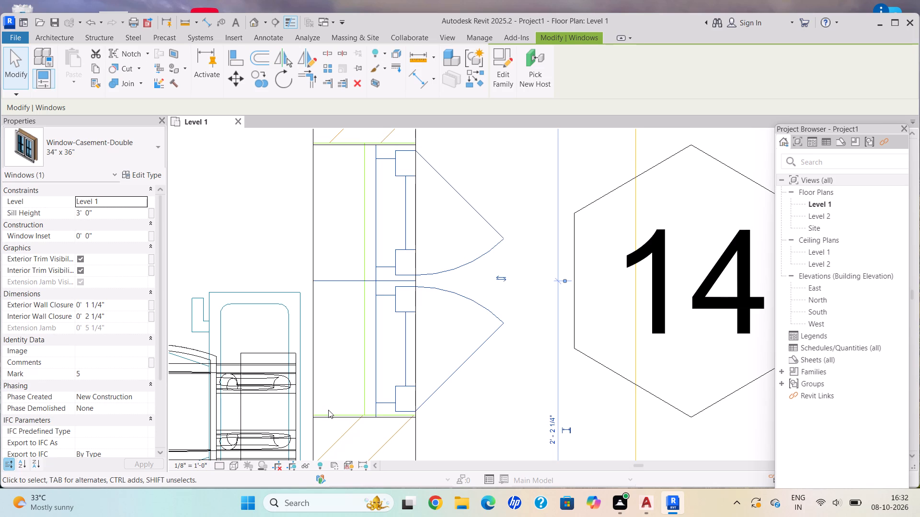
pyautogui.scroll(2, 346, 420)
pyautogui.rightClick(347, 420)
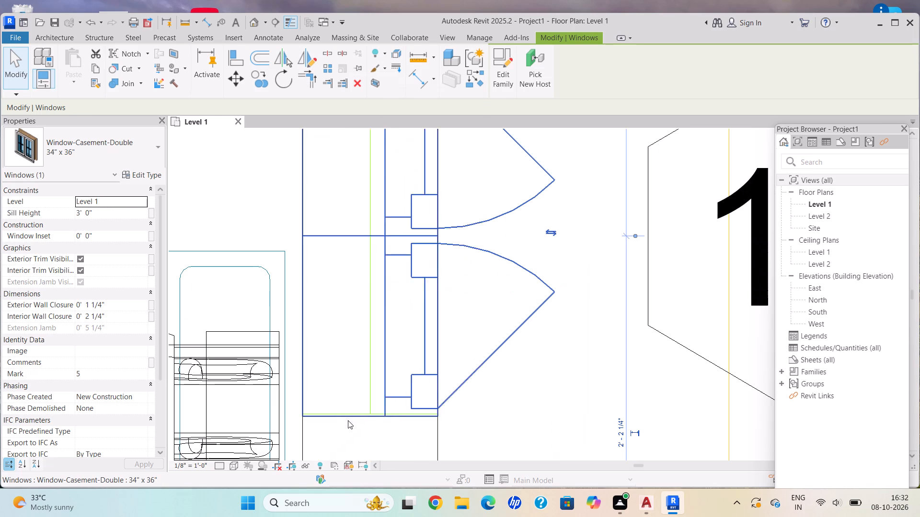
pyautogui.scroll(6, 348, 420)
pyautogui.press('Escape')
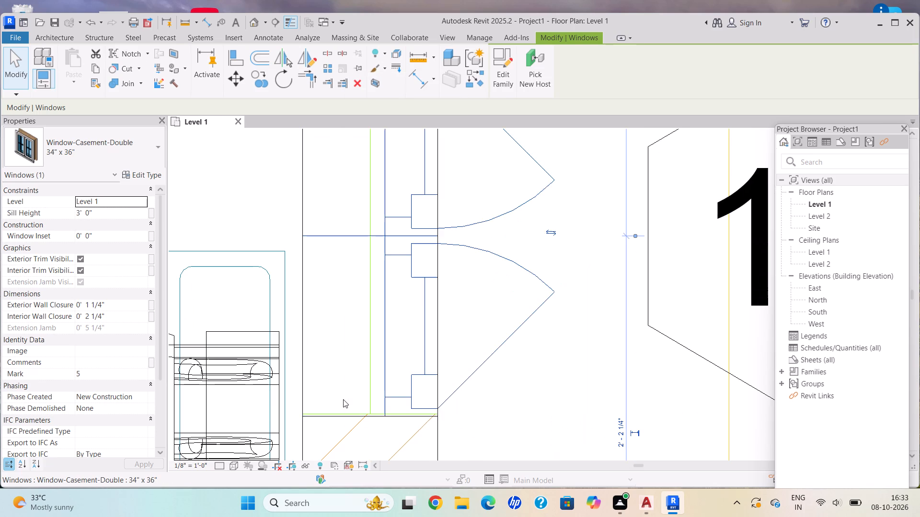
pyautogui.scroll(12, 366, 430)
pyautogui.scroll(4, 511, 397)
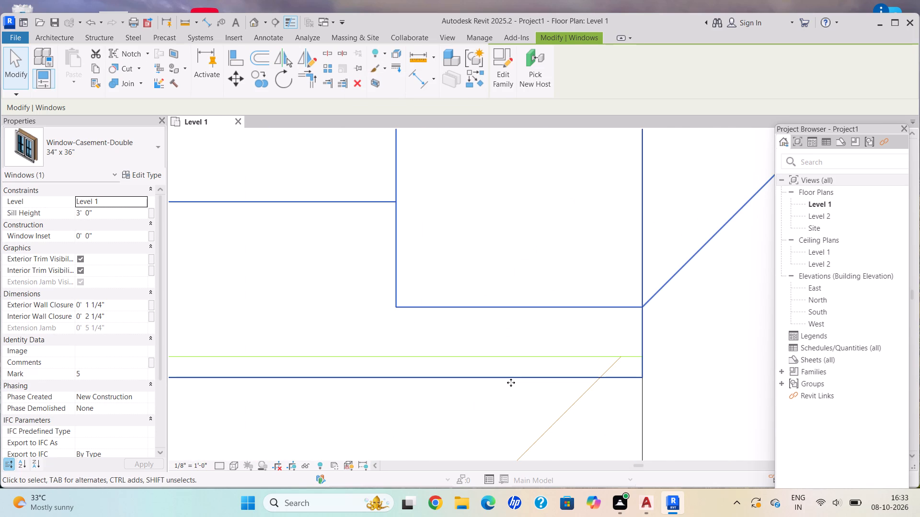
pyautogui.click(511, 382)
pyautogui.press('Up')
pyautogui.press('Up')
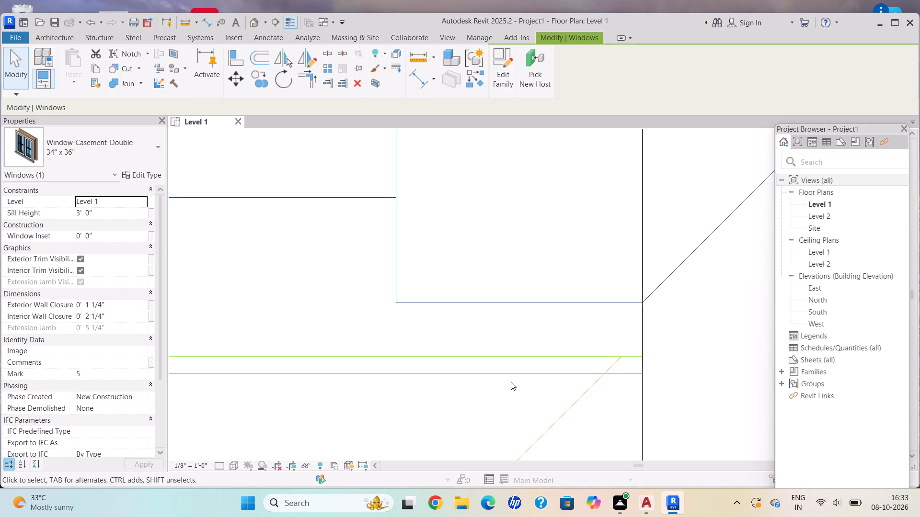
pyautogui.press('Up')
pyautogui.press('Up')
pyautogui.press('Up')
pyautogui.press('Up')
pyautogui.press('Up')
pyautogui.press('Up')
pyautogui.press('Up')
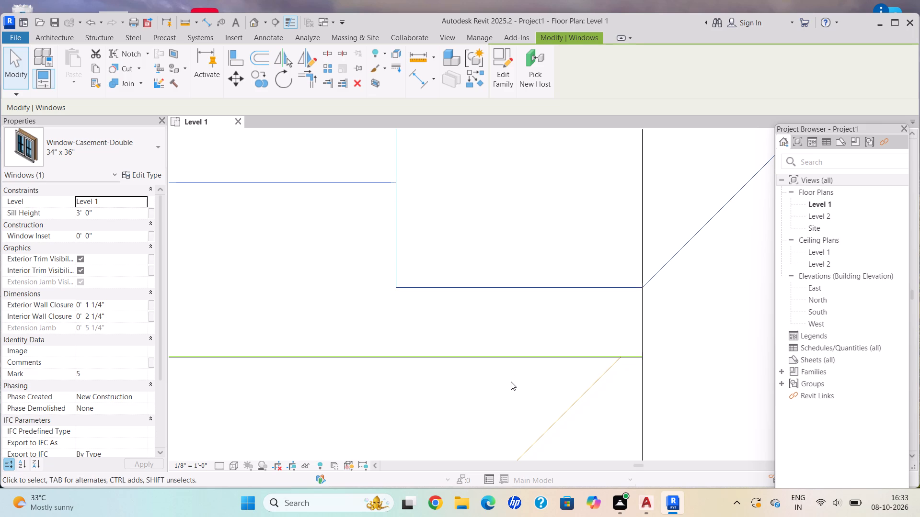
pyautogui.press('Up')
pyautogui.press('Escape')
# Nudge the 57" x 72" window behind the LIVING HALL sofa down the wall to meet the CAD opening's lower edge.
pyautogui.scroll(-9, 424, 271)
pyautogui.scroll(1, 401, 385)
pyautogui.scroll(-2, 401, 385)
pyautogui.moveTo(241, 175); pyautogui.dragTo(441, 413, button='middle')
pyautogui.scroll(-6, 410, 346)
pyautogui.moveTo(258, 341); pyautogui.dragTo(513, 193, button='middle')
pyautogui.moveTo(295, 273); pyautogui.dragTo(437, 308, button='middle')
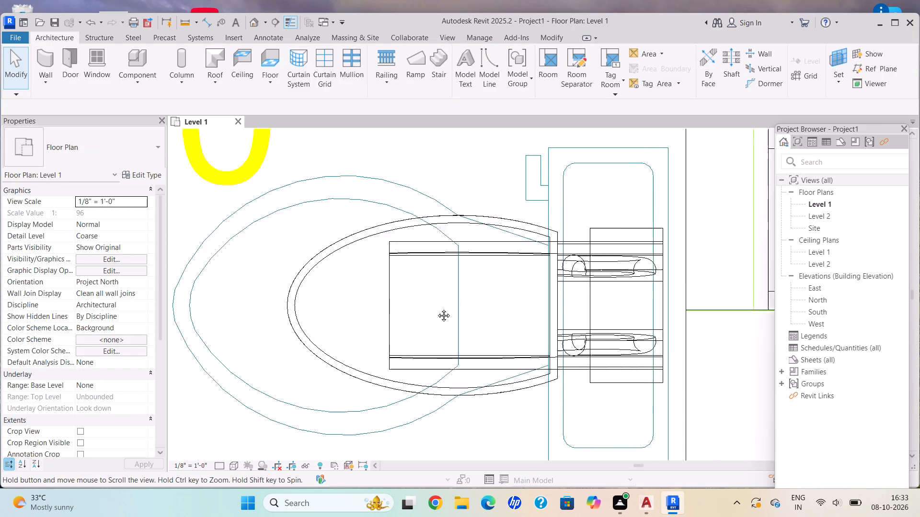
pyautogui.moveTo(437, 308); pyautogui.dragTo(509, 308, button='middle')
pyautogui.scroll(-20, 361, 329)
pyautogui.scroll(-1, 361, 329)
pyautogui.moveTo(361, 329); pyautogui.dragTo(394, 328, button='middle')
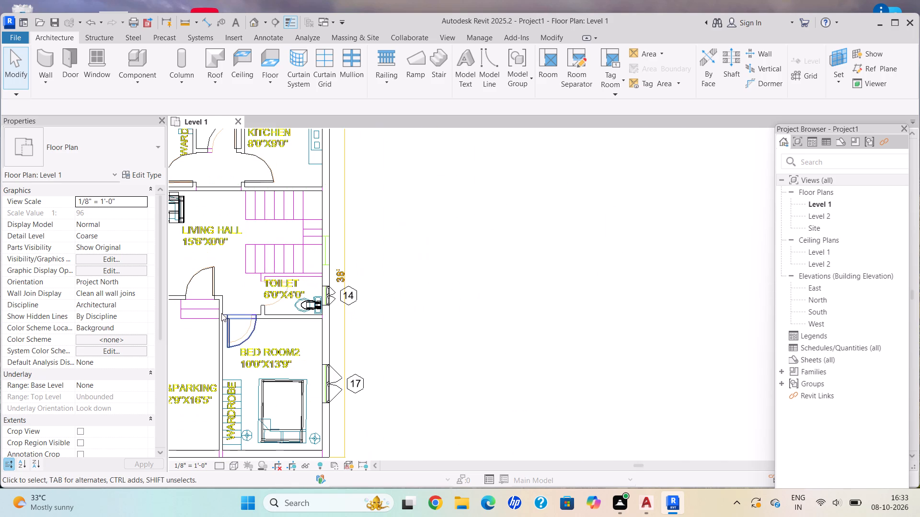
pyautogui.moveTo(513, 261); pyautogui.dragTo(614, 234, button='middle')
pyautogui.scroll(3, 150, 366)
pyautogui.scroll(5, 197, 173)
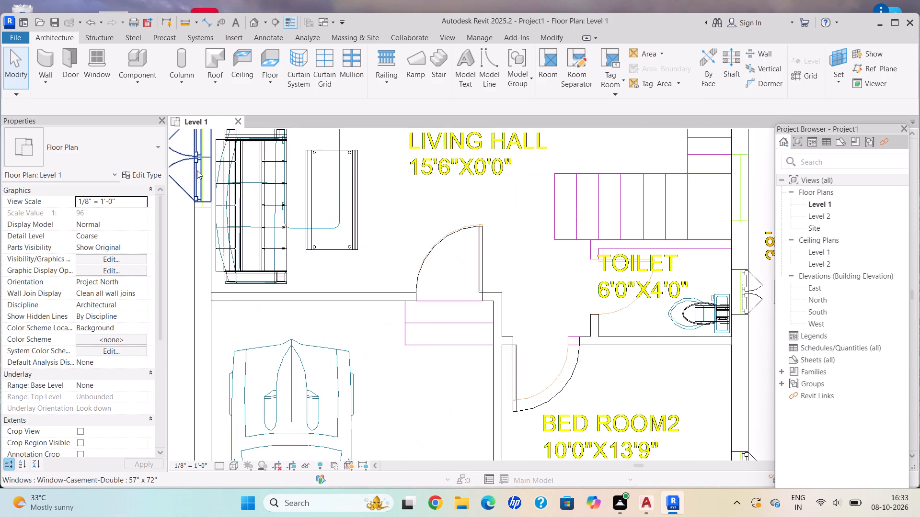
pyautogui.scroll(10, 197, 170)
pyautogui.click(240, 316)
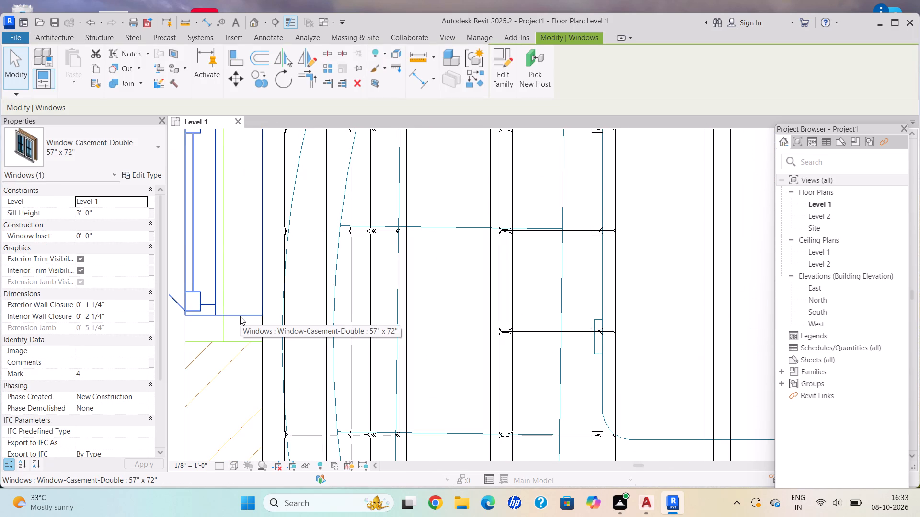
pyautogui.press('Down')
pyautogui.press('Down')
pyautogui.press('Down')
pyautogui.press('Down')
pyautogui.press('Down')
pyautogui.press('Down')
pyautogui.press('Down')
pyautogui.press('Down')
pyautogui.press('Down')
pyautogui.press('Down')
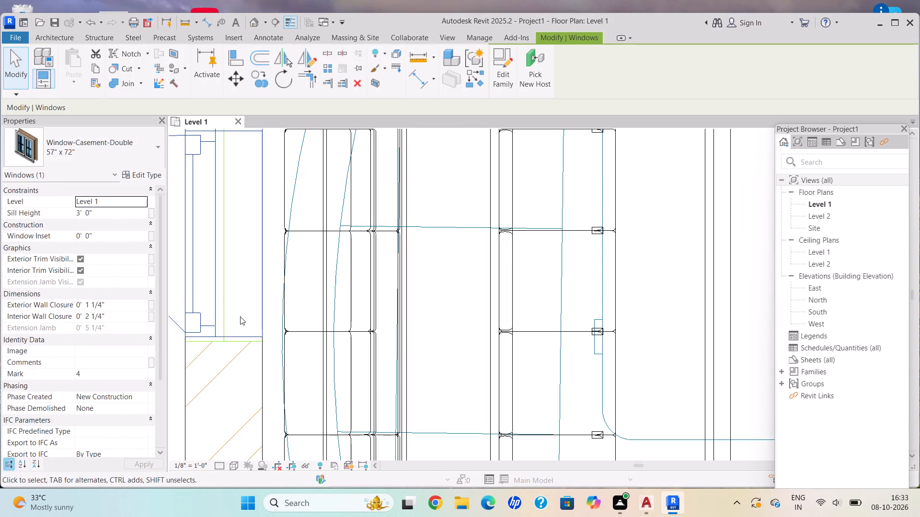
pyautogui.press('Down')
pyautogui.press('Down')
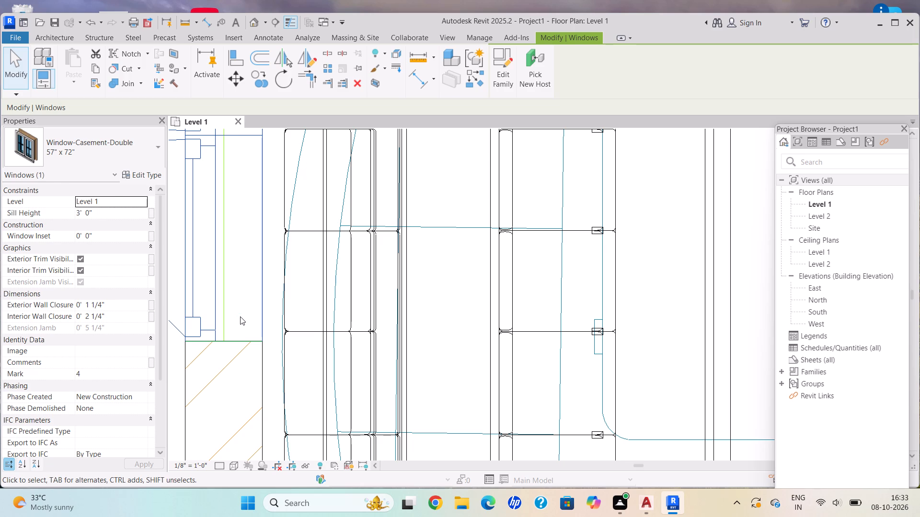
pyautogui.press('Escape')
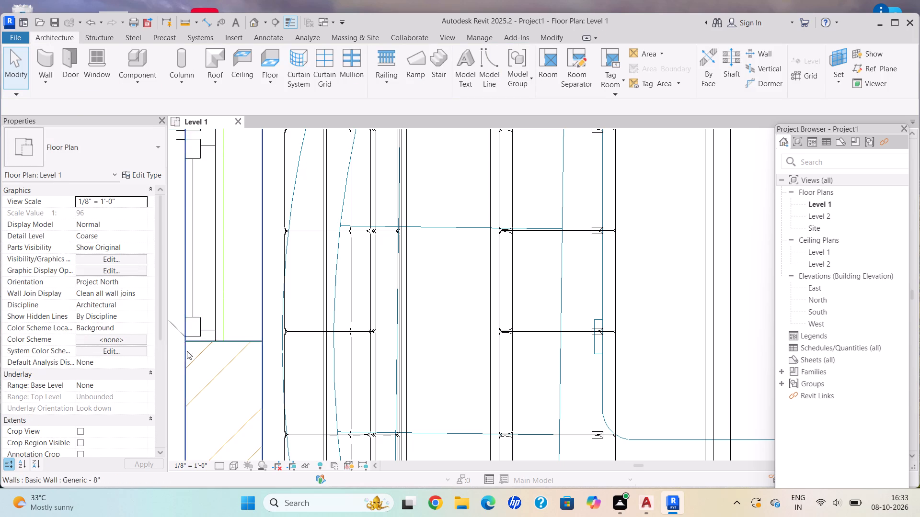
# Nudge the 57" x 72" window in BED ROOM1's outer wall up to line up with the CAD opening's lower edge.
pyautogui.scroll(-9, 286, 382)
pyautogui.moveTo(234, 329); pyautogui.dragTo(277, 435, button='middle')
pyautogui.moveTo(326, 265); pyautogui.dragTo(362, 379, button='middle')
pyautogui.scroll(5, 349, 195)
pyautogui.scroll(9, 393, 358)
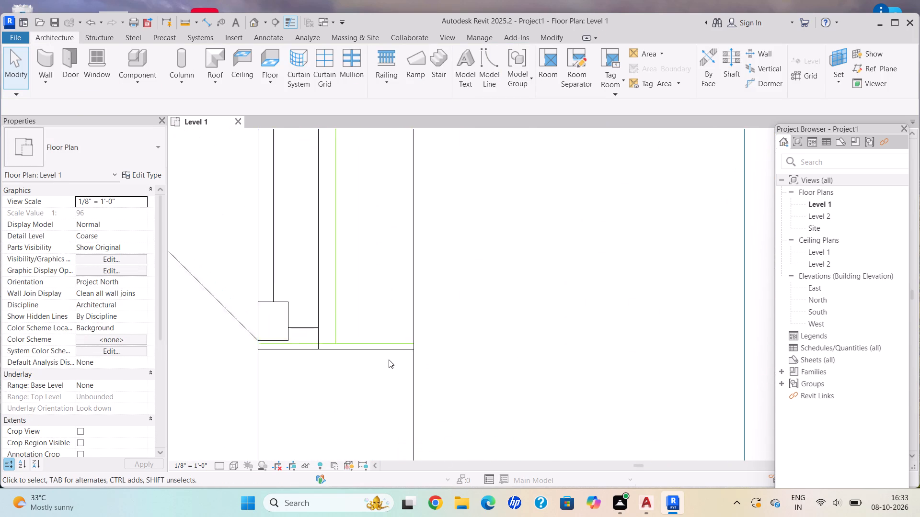
pyautogui.scroll(5, 389, 360)
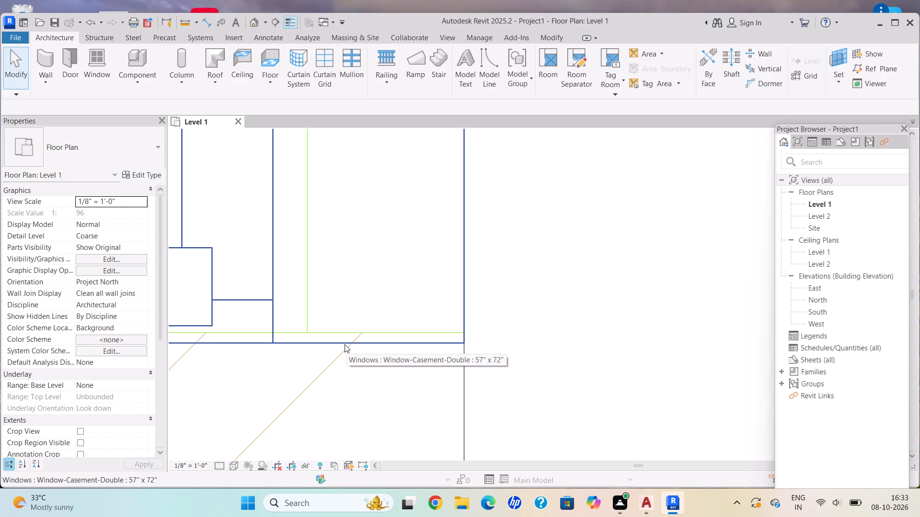
pyautogui.click(345, 344)
pyautogui.press('Up')
pyautogui.press('Up')
pyautogui.press('Up')
pyautogui.press('Up')
pyautogui.press('Up')
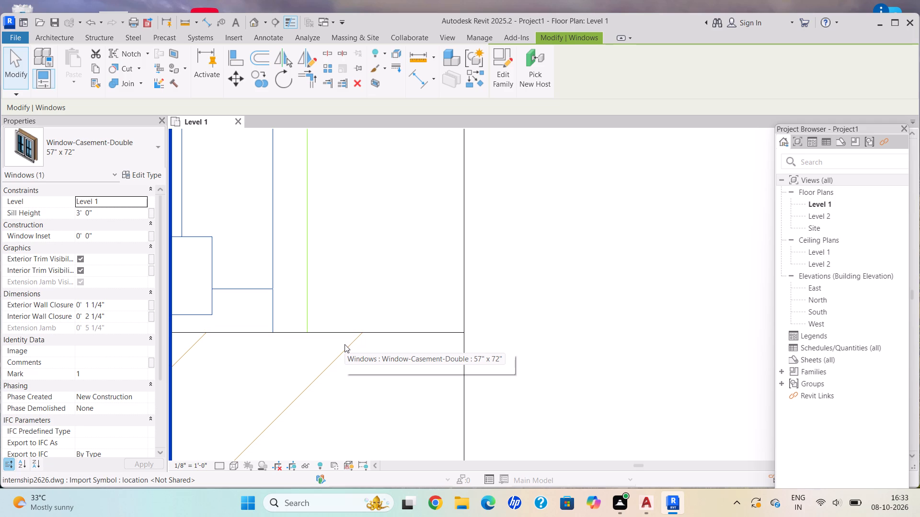
# Fine-nudge the 57" x 72" window in BED ROOM1's outer wall up onto the CAD opening's lower edge.
pyautogui.scroll(7, 347, 348)
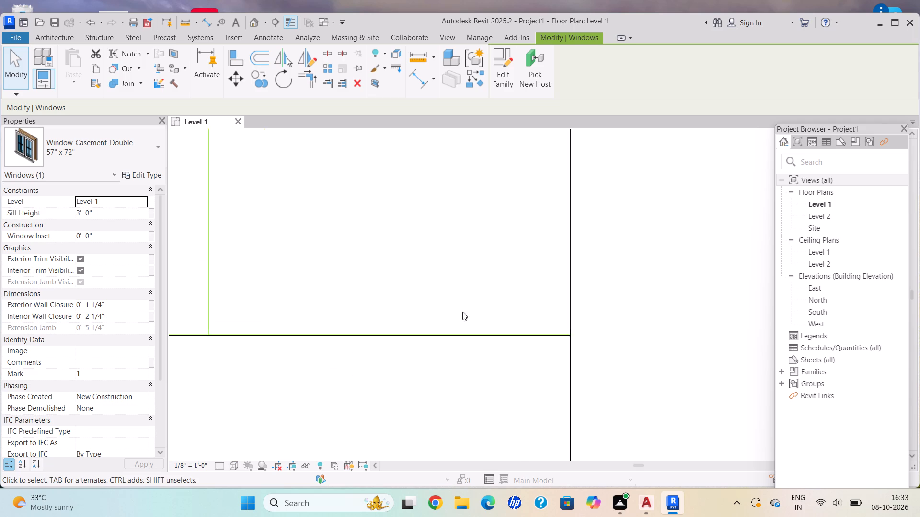
pyautogui.scroll(2, 462, 312)
pyautogui.scroll(4, 641, 324)
pyautogui.scroll(7, 616, 384)
pyautogui.scroll(-1, 634, 348)
pyautogui.scroll(17, 616, 341)
pyautogui.click(578, 292)
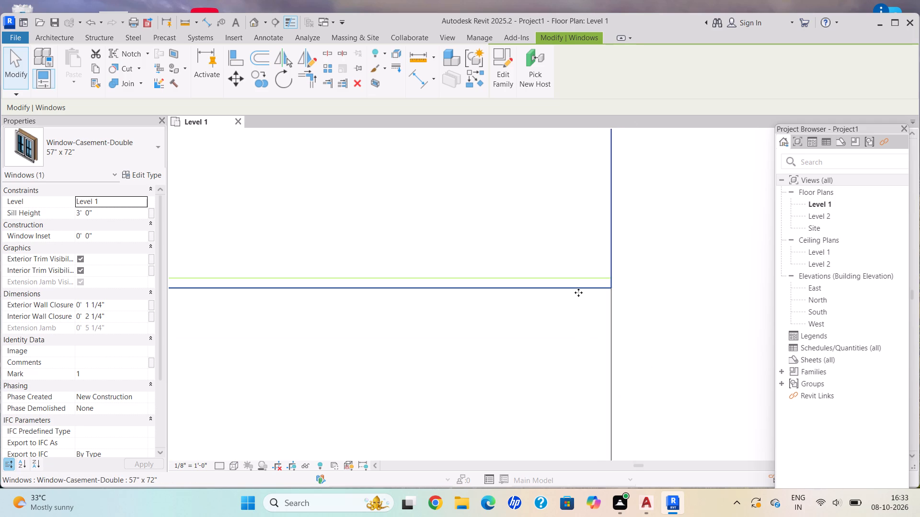
pyautogui.press('Up')
pyautogui.press('Up')
pyautogui.press('Up')
pyautogui.press('Up')
pyautogui.press('Escape')
pyautogui.scroll(2, 578, 292)
pyautogui.scroll(-10, 578, 292)
pyautogui.scroll(1, 525, 394)
pyautogui.scroll(-2, 519, 400)
pyautogui.scroll(1, 419, 309)
pyautogui.scroll(-18, 419, 309)
pyautogui.scroll(1, 411, 305)
pyautogui.scroll(-1, 411, 305)
pyautogui.scroll(1, 411, 305)
pyautogui.scroll(-3, 411, 305)
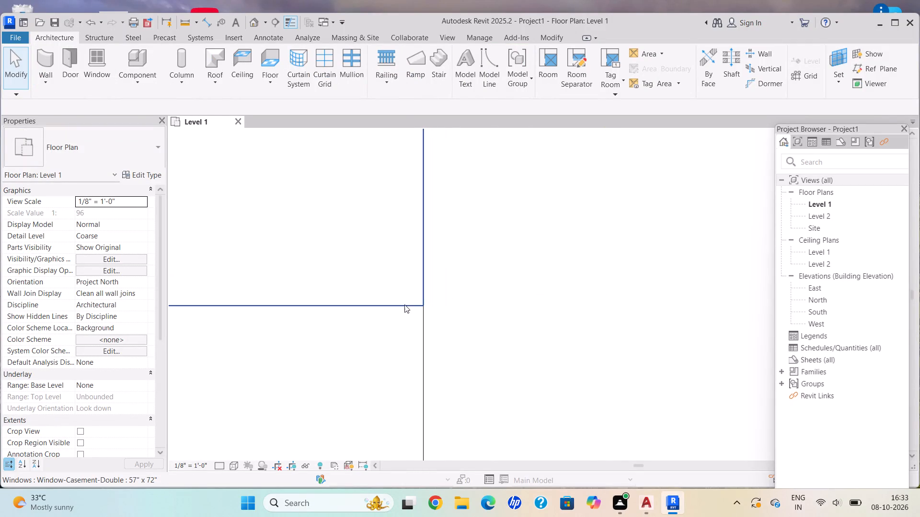
# Start placing a Window-Casement-Double 41" x 53" and set that type's width to 3' 0".
pyautogui.scroll(-20, 404, 304)
pyautogui.scroll(-9, 404, 304)
pyautogui.moveTo(327, 249); pyautogui.dragTo(306, 366, button='middle')
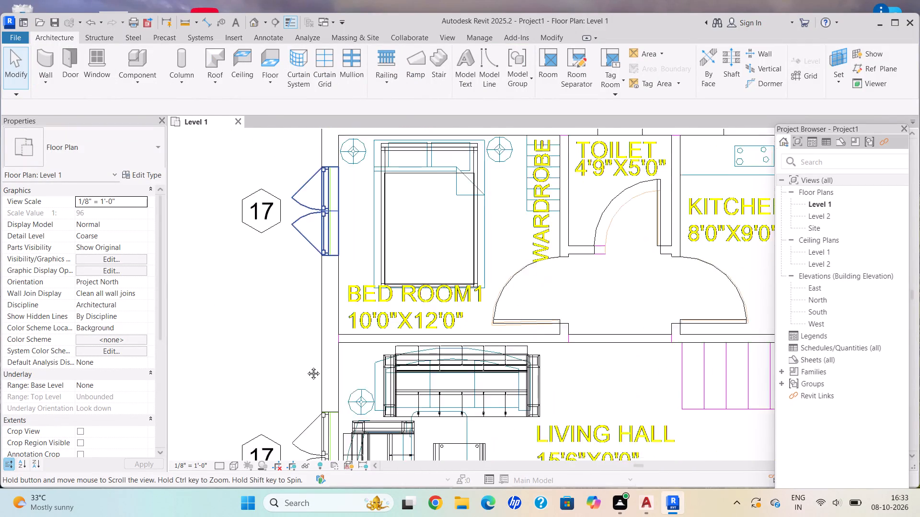
pyautogui.moveTo(306, 366); pyautogui.dragTo(290, 405, button='middle')
pyautogui.scroll(2, 536, 259)
pyautogui.scroll(-1, 683, 274)
pyautogui.moveTo(668, 275); pyautogui.dragTo(376, 235, button='middle')
pyautogui.scroll(-3, 358, 267)
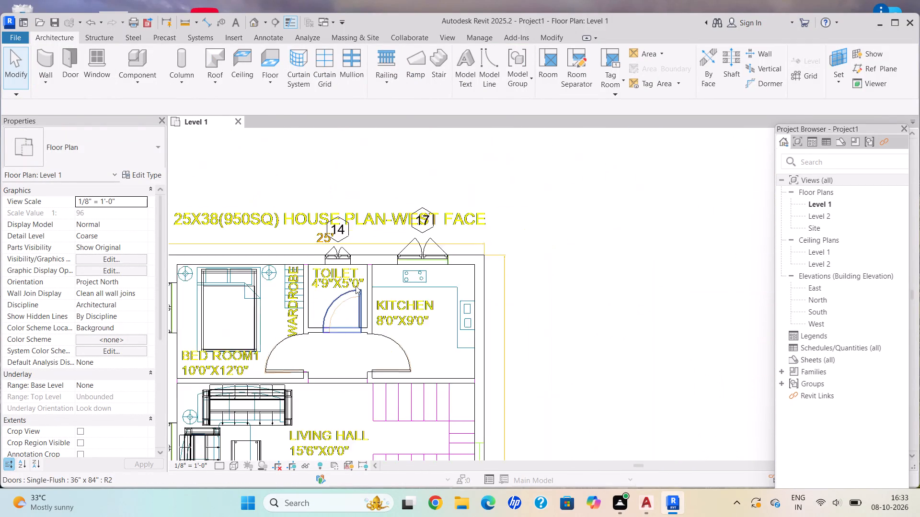
pyautogui.scroll(-3, 356, 286)
pyautogui.moveTo(345, 300); pyautogui.dragTo(396, 169, button='middle')
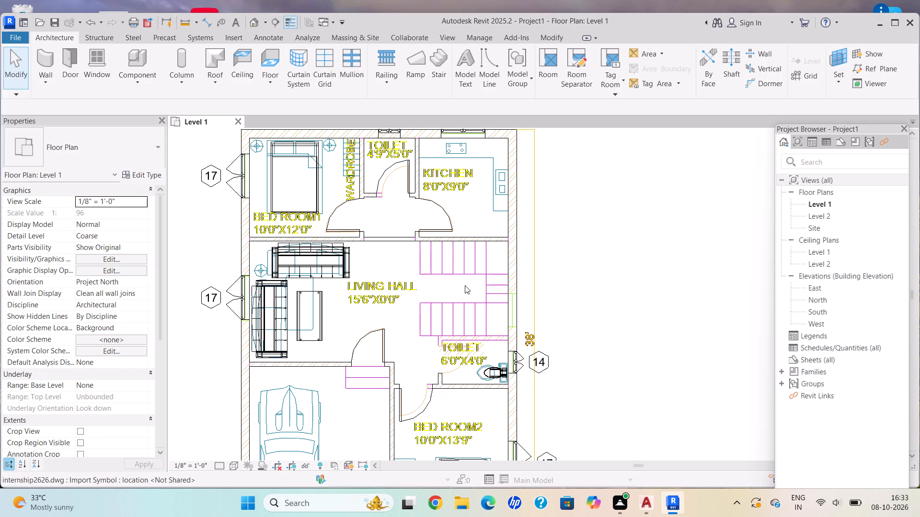
pyautogui.click(98, 63)
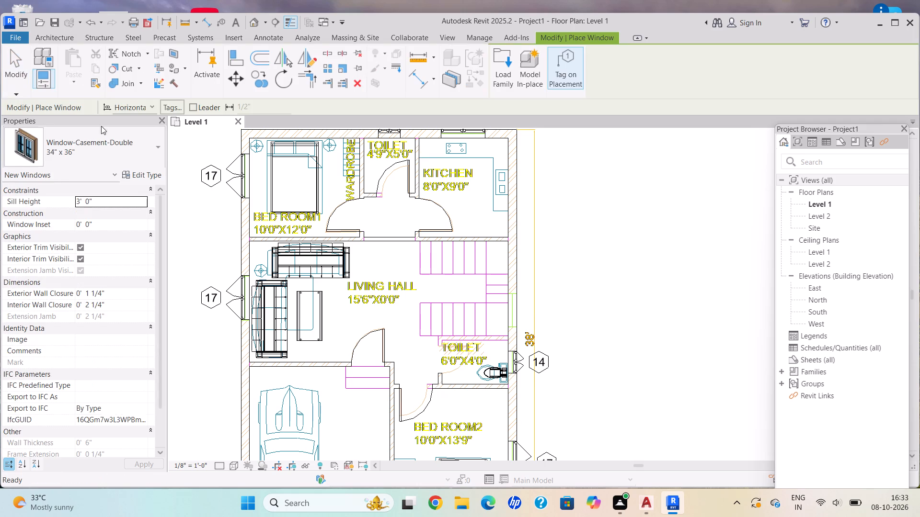
pyautogui.click(117, 137)
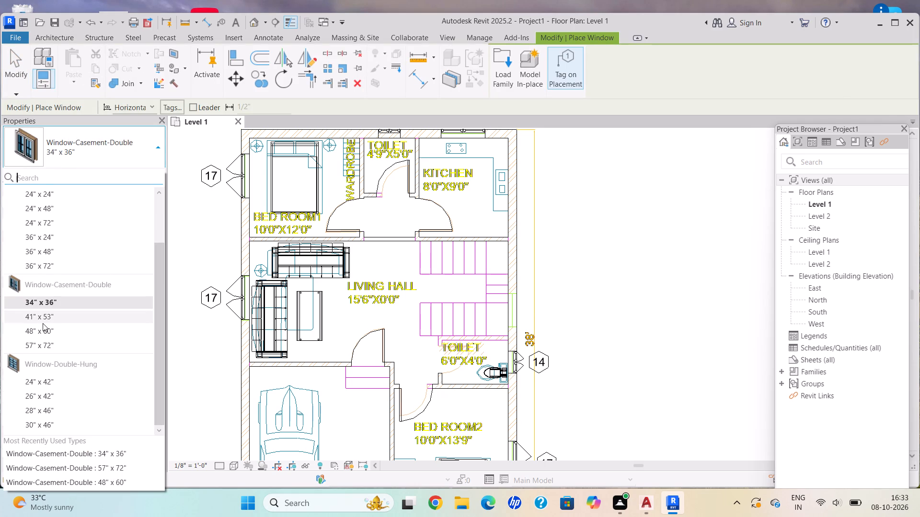
pyautogui.click(40, 321)
pyautogui.click(150, 173)
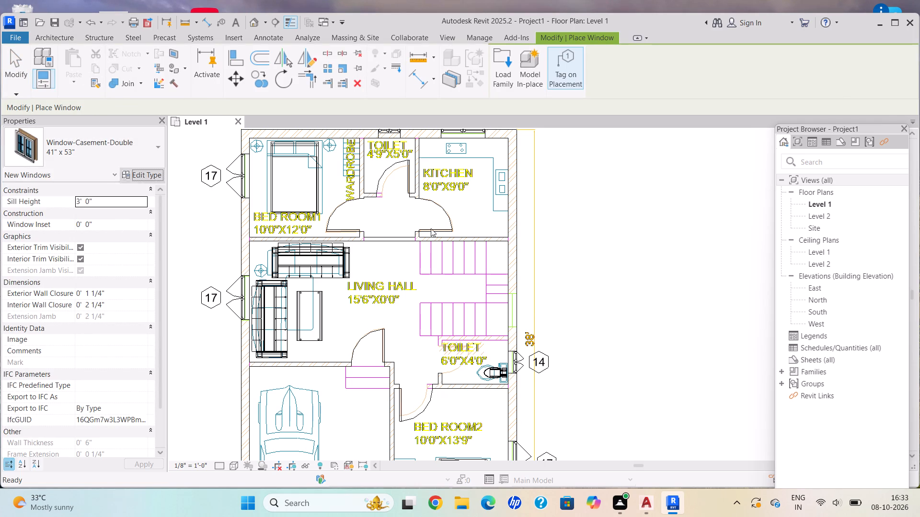
pyautogui.click(494, 348)
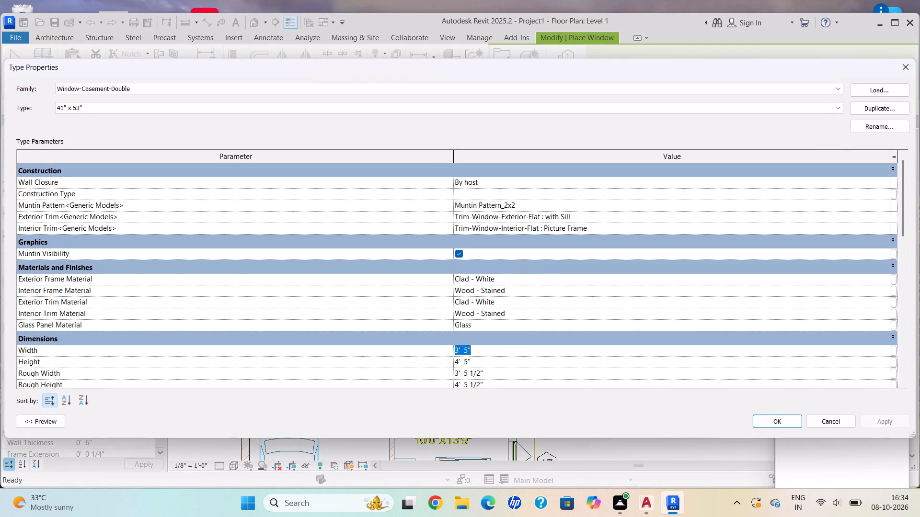
pyautogui.press('BackSpace')
pyautogui.write("3'")
pyautogui.press('Return')
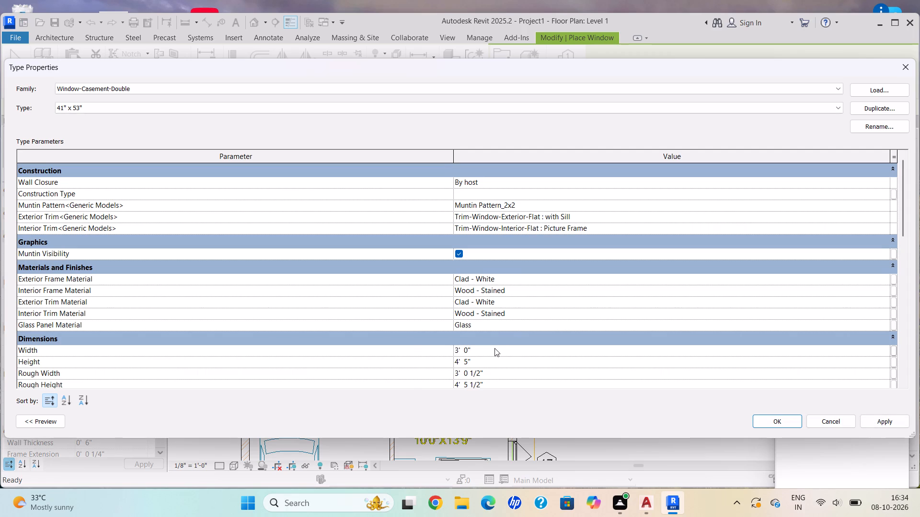
pyautogui.click(890, 424)
pyautogui.click(788, 418)
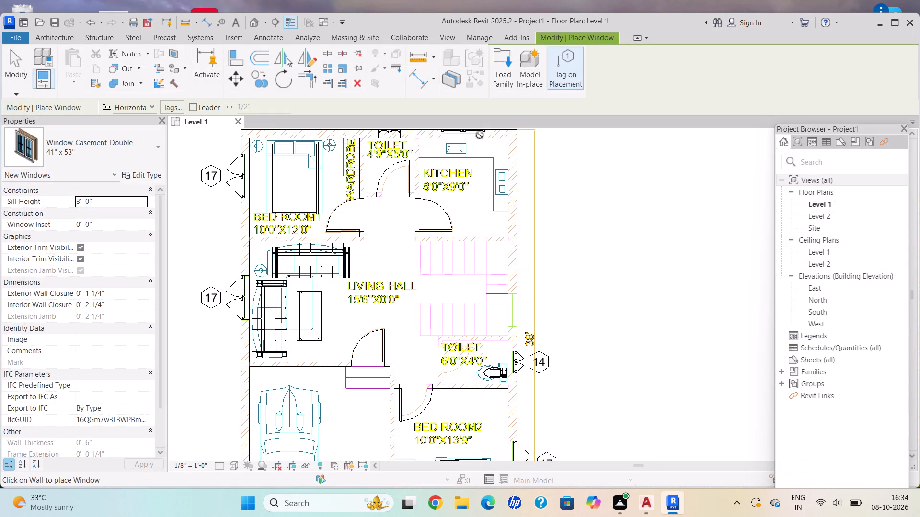
# Place the 41" x 53" double casement window in the staircase's outer wall at the CAD opening.
pyautogui.scroll(11, 530, 303)
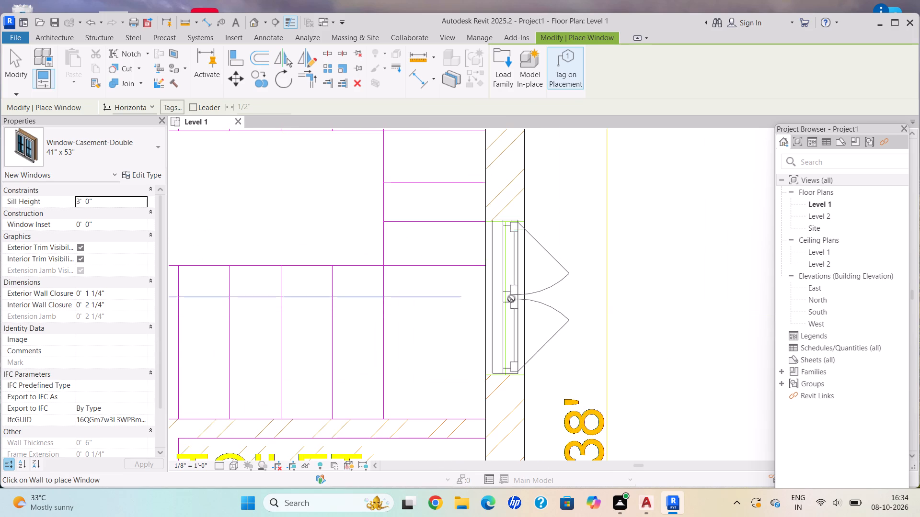
pyautogui.click(508, 295)
pyautogui.press('Escape')
pyautogui.press('Escape')
pyautogui.press('Escape')
pyautogui.press('Escape')
# Nudge the staircase's 41" x 53" window down the wall to meet the CAD opening's lower edge.
pyautogui.scroll(8, 502, 400)
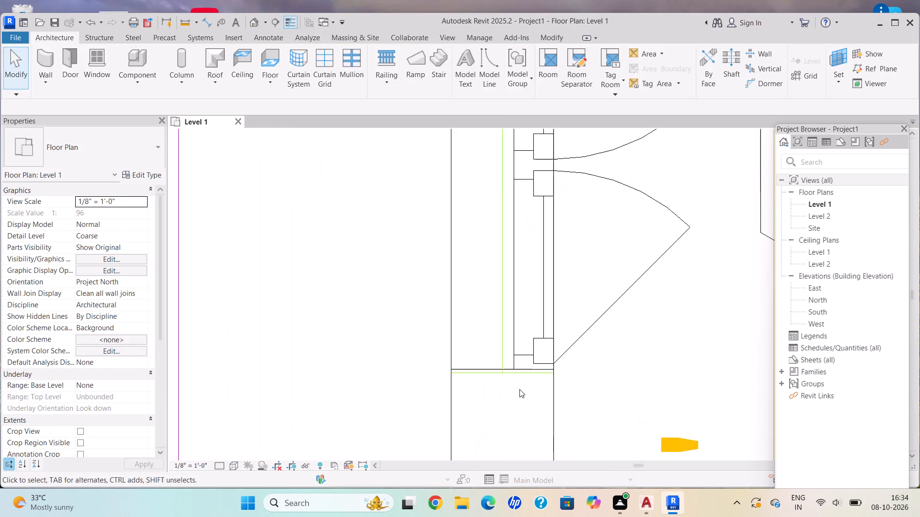
pyautogui.scroll(9, 519, 389)
pyautogui.click(506, 358)
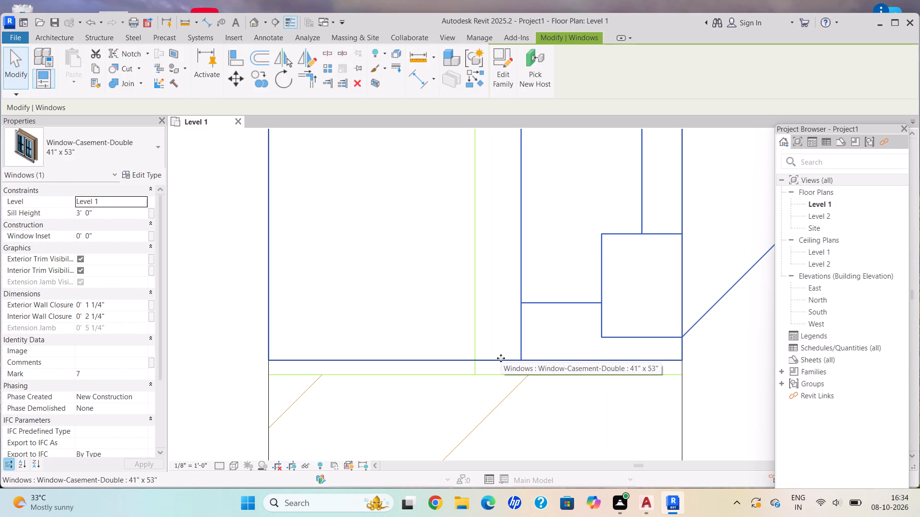
pyautogui.press('Down')
pyautogui.press('Down')
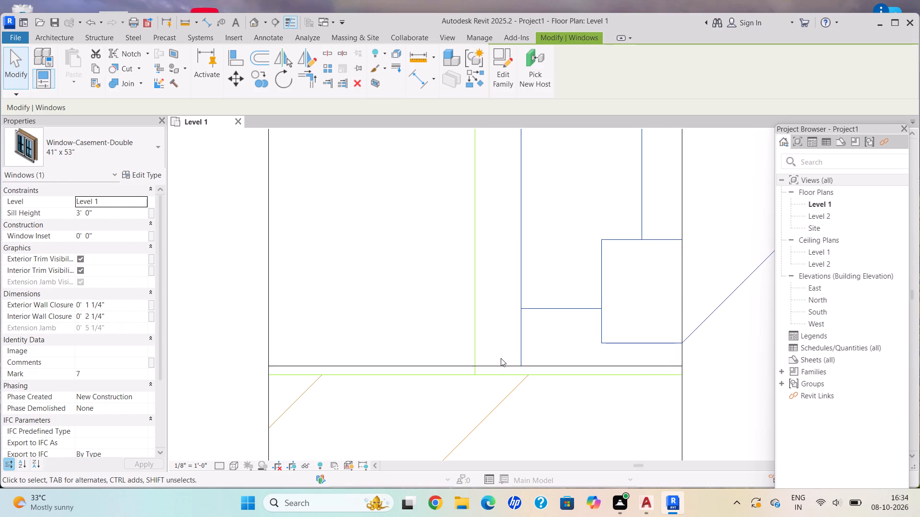
pyautogui.press('Down')
pyautogui.press('Down')
pyautogui.press('Down')
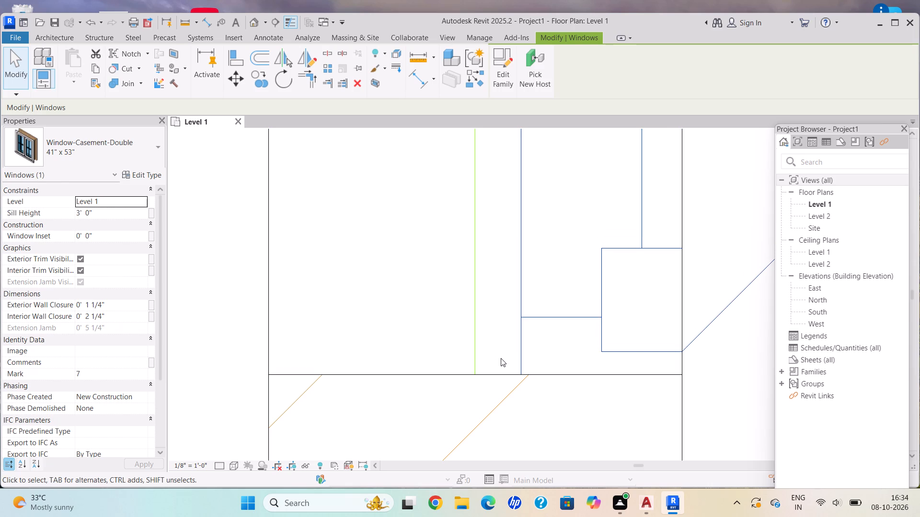
pyautogui.press('Escape')
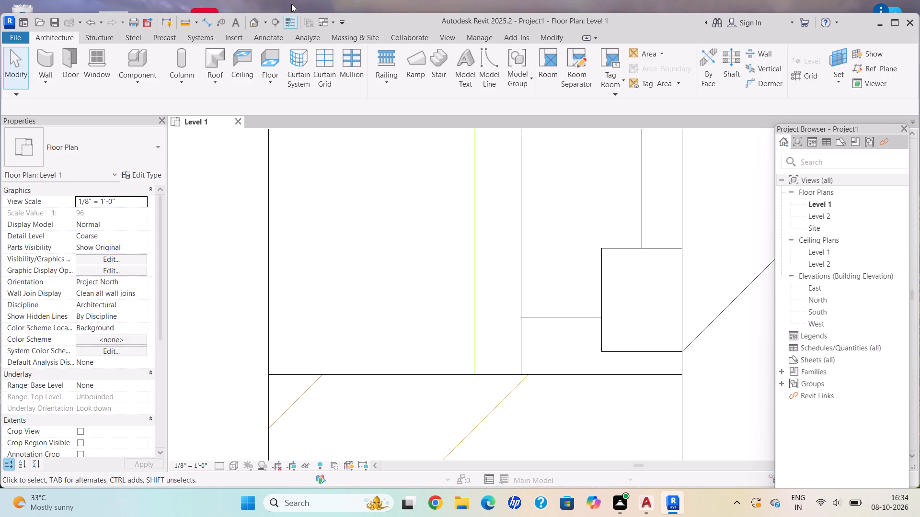
# Fine-nudge the staircase's 41" x 53" double casement window down onto the CAD opening's upper edge.
pyautogui.scroll(-4, 256, 15)
pyautogui.scroll(-3, 211, 27)
pyautogui.scroll(1, 138, 35)
pyautogui.scroll(-5, 45, 42)
pyautogui.scroll(-8, 427, 262)
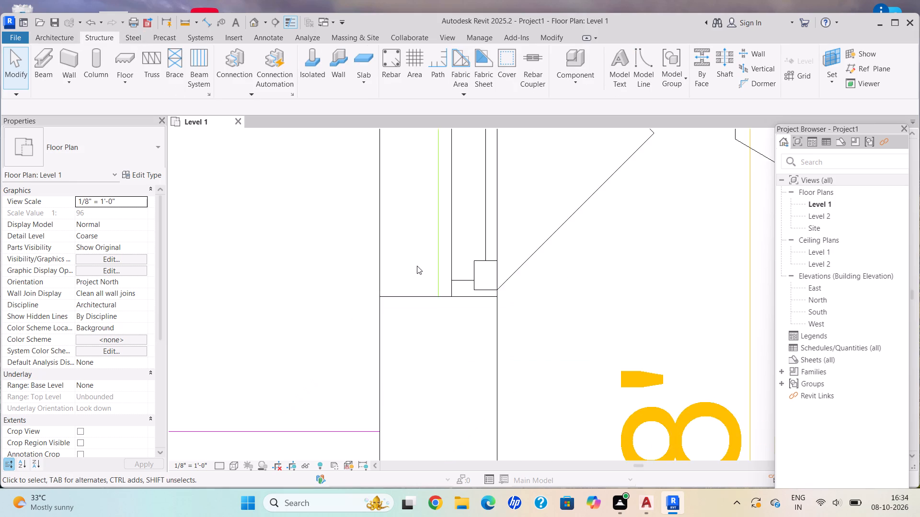
pyautogui.scroll(-17, 417, 266)
pyautogui.moveTo(406, 250); pyautogui.dragTo(414, 267, button='middle')
pyautogui.scroll(-1, 414, 268)
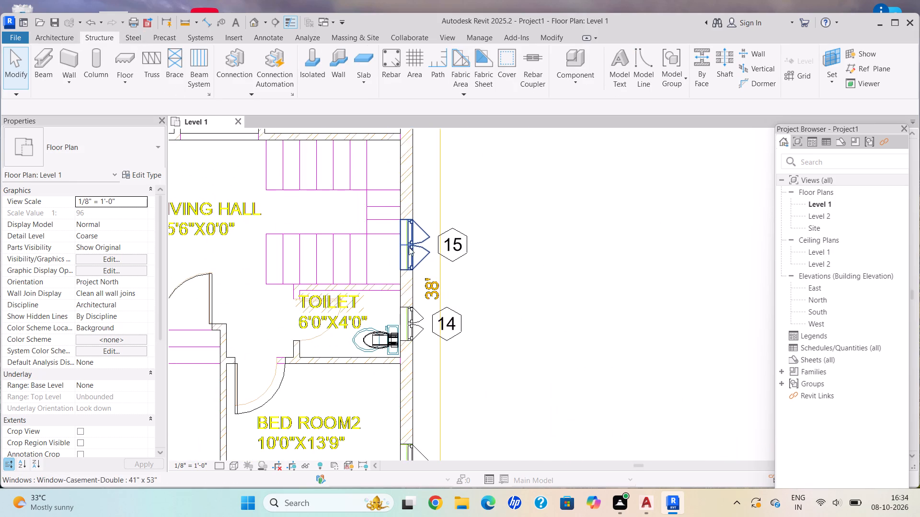
pyautogui.scroll(20, 426, 227)
pyautogui.scroll(4, 329, 194)
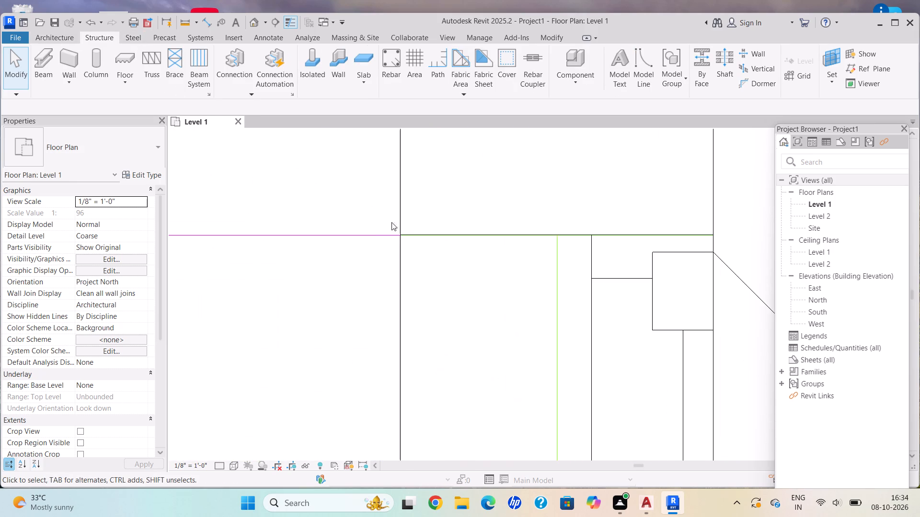
pyautogui.scroll(5, 572, 248)
pyautogui.scroll(3, 668, 216)
pyautogui.scroll(5, 563, 216)
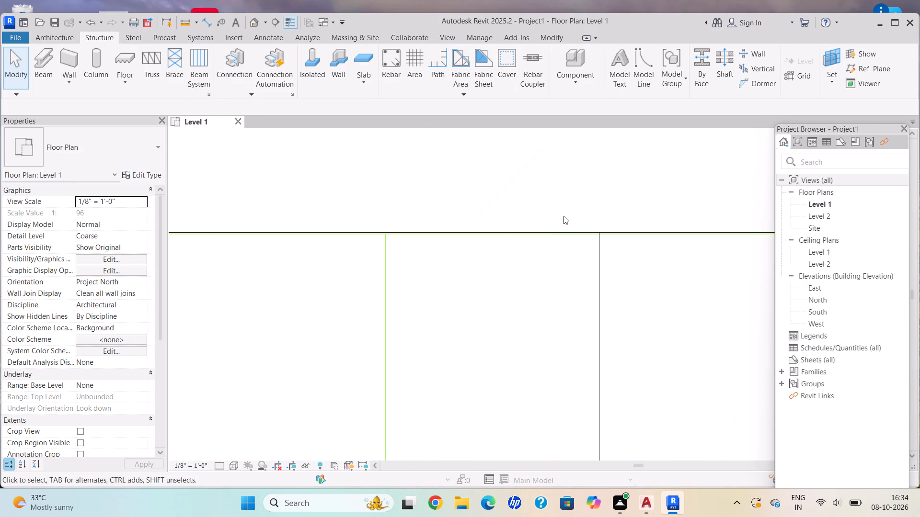
pyautogui.scroll(14, 551, 227)
pyautogui.scroll(-1, 573, 258)
pyautogui.scroll(4, 567, 231)
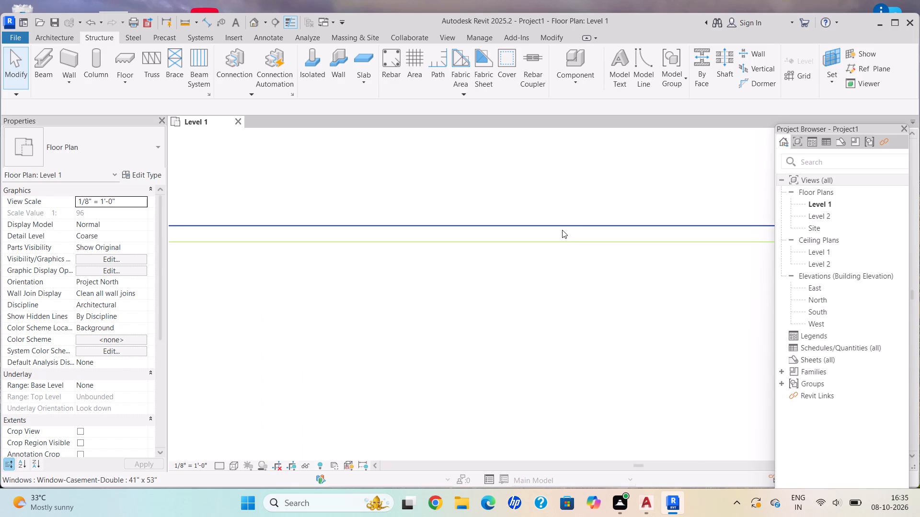
pyautogui.click(562, 230)
pyautogui.press('Down')
pyautogui.press('Down')
pyautogui.press('Down')
pyautogui.press('Down')
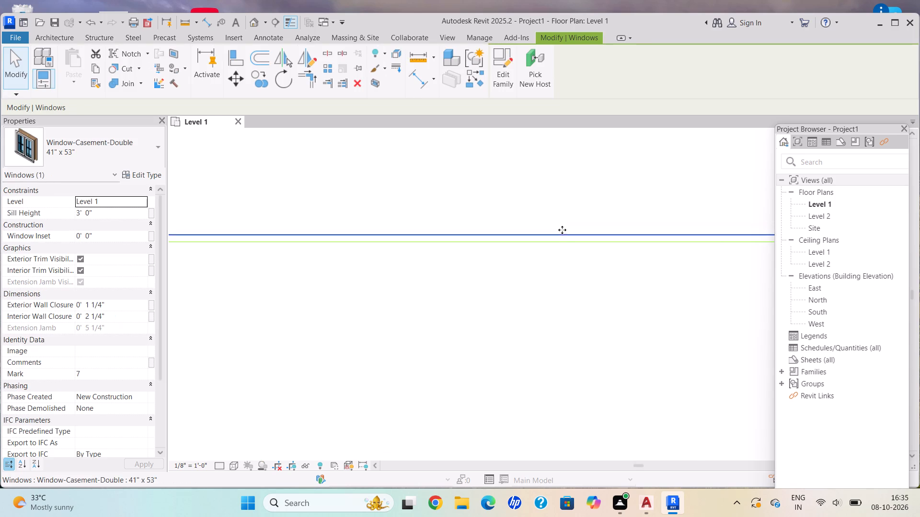
pyautogui.press('Down')
pyautogui.press('Down')
pyautogui.press('Down')
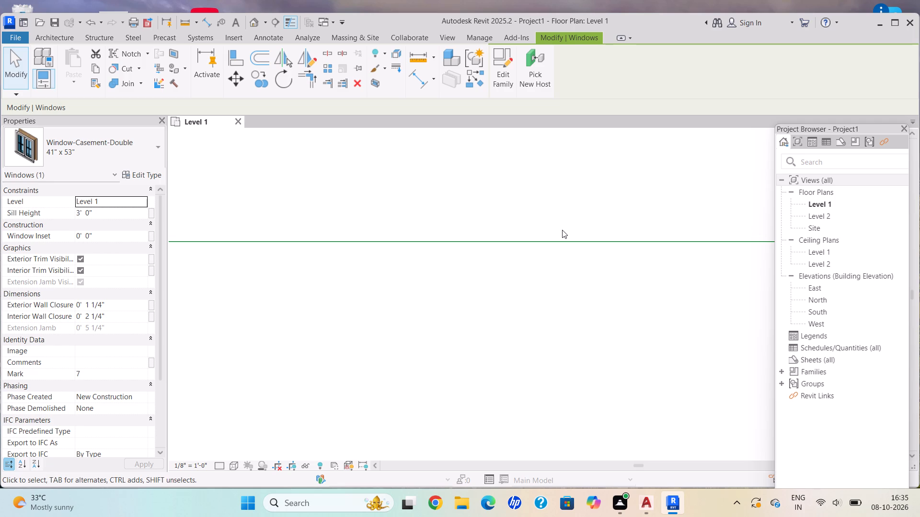
pyautogui.press('Escape')
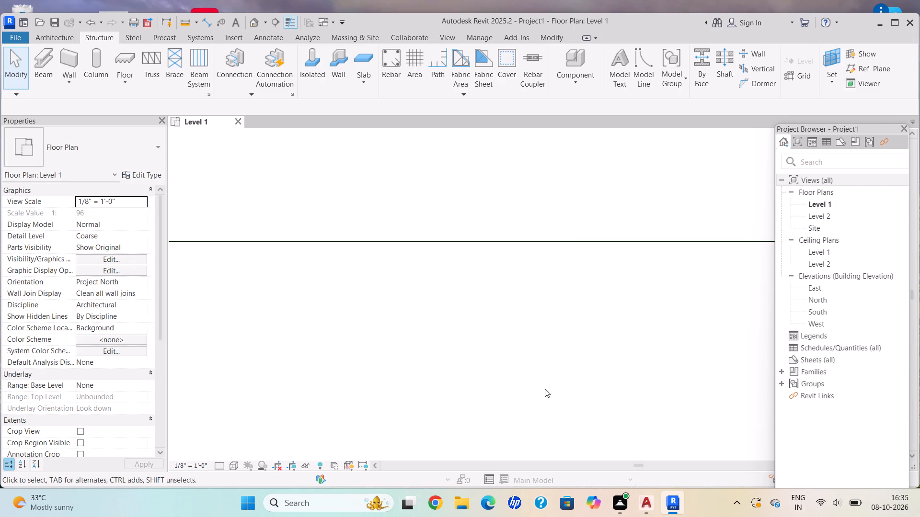
# Check the placed windows in the staircase, TOILET and BED ROOM2 outer wall against their CAD openings.
pyautogui.scroll(-15, 574, 363)
pyautogui.scroll(1, 571, 355)
pyautogui.scroll(-14, 571, 355)
pyautogui.moveTo(567, 346); pyautogui.dragTo(501, 275, button='middle')
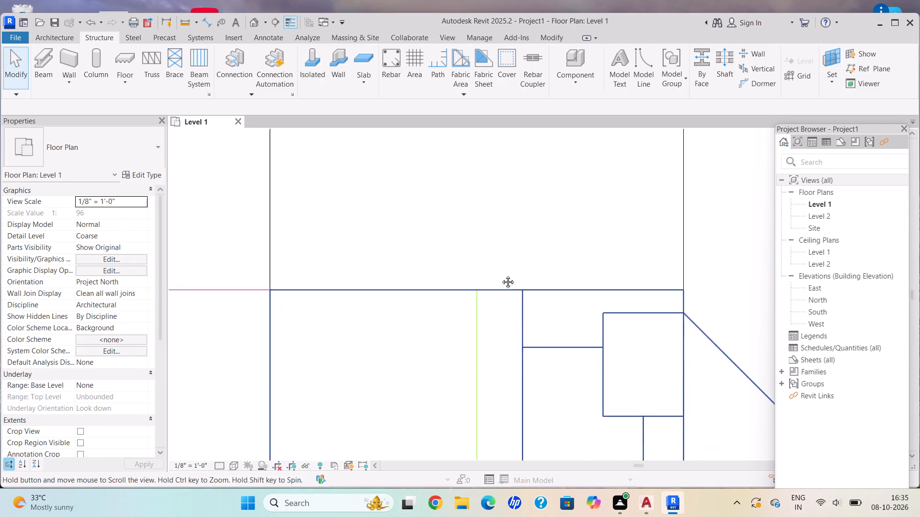
pyautogui.moveTo(501, 275); pyautogui.dragTo(496, 270, button='middle')
pyautogui.scroll(1, 497, 271)
pyautogui.scroll(-8, 494, 270)
pyautogui.scroll(1, 514, 336)
pyautogui.scroll(-13, 514, 337)
pyautogui.middleClick(505, 243)
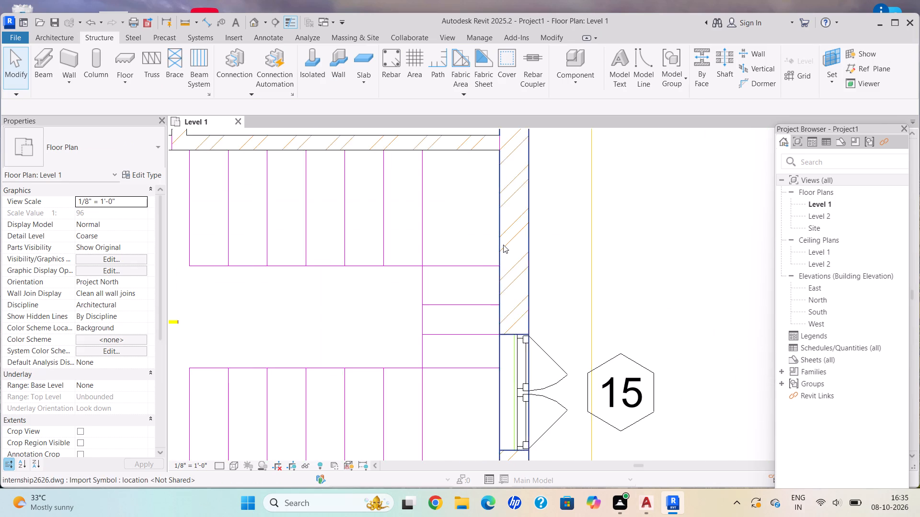
pyautogui.scroll(-7, 501, 255)
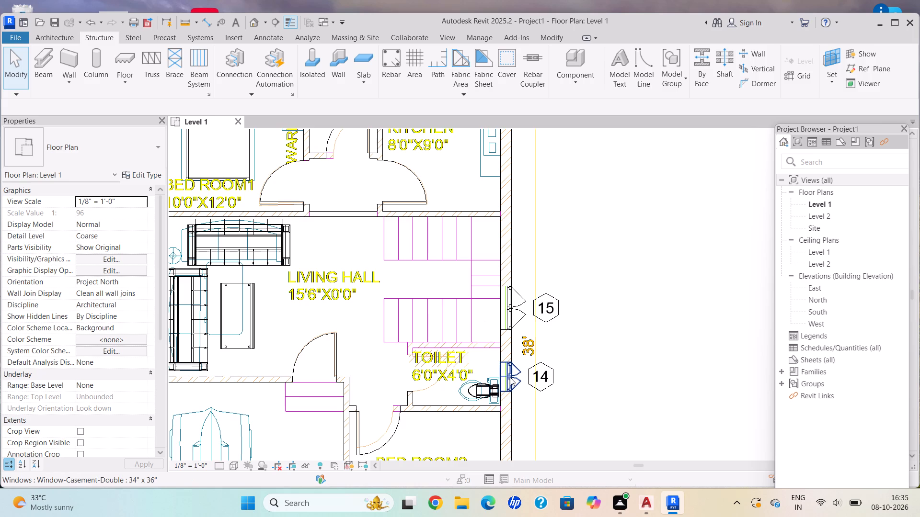
pyautogui.moveTo(510, 377); pyautogui.dragTo(508, 206, button='middle')
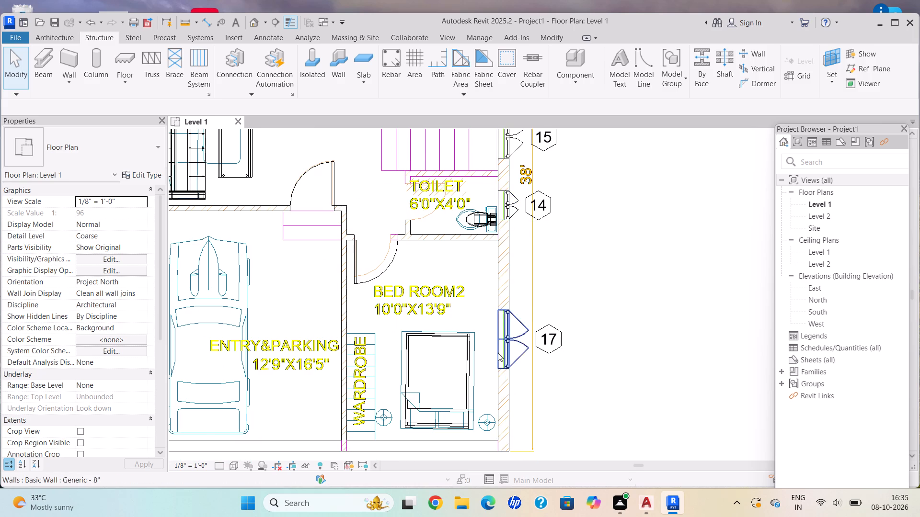
pyautogui.scroll(1, 498, 353)
pyautogui.moveTo(494, 345); pyautogui.dragTo(473, 258, button='middle')
pyautogui.scroll(14, 518, 299)
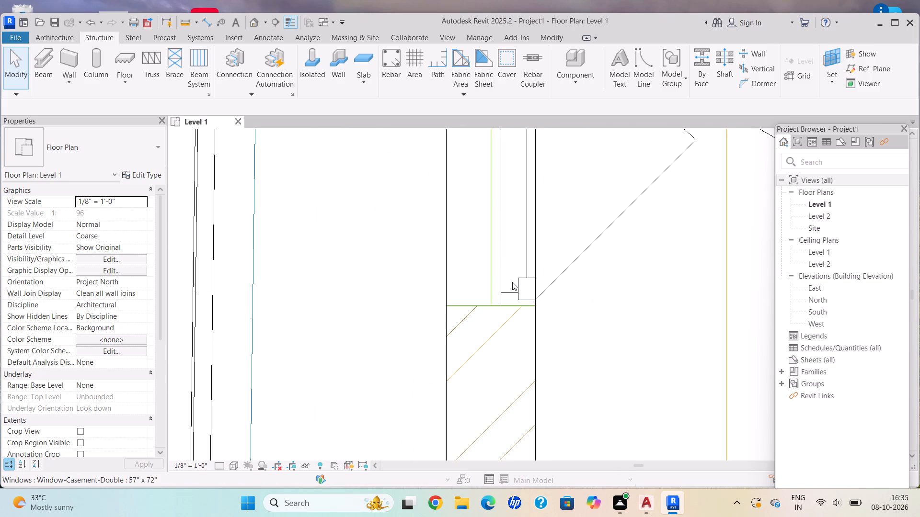
pyautogui.scroll(-5, 406, 241)
pyautogui.moveTo(489, 251); pyautogui.dragTo(508, 263, button='middle')
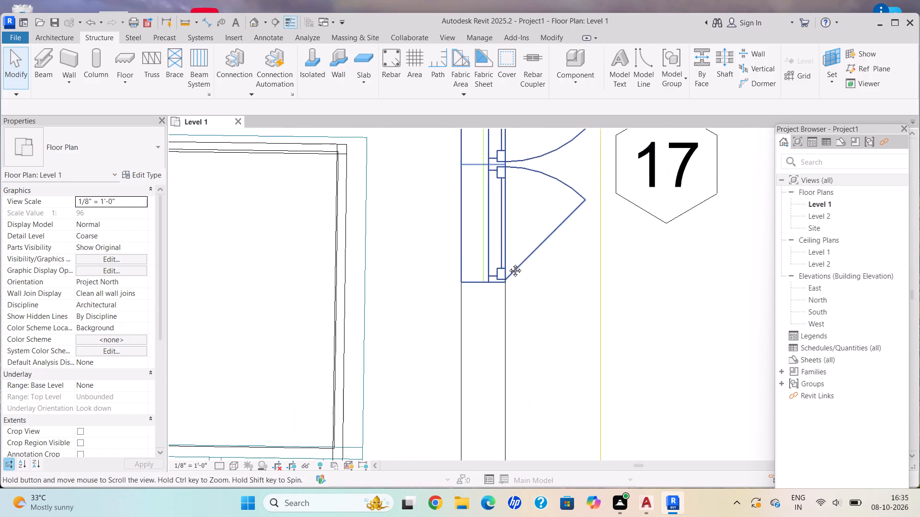
pyautogui.moveTo(508, 263); pyautogui.dragTo(513, 266, button='middle')
pyautogui.scroll(-15, 506, 264)
pyautogui.moveTo(262, 228); pyautogui.dragTo(298, 344, button='middle')
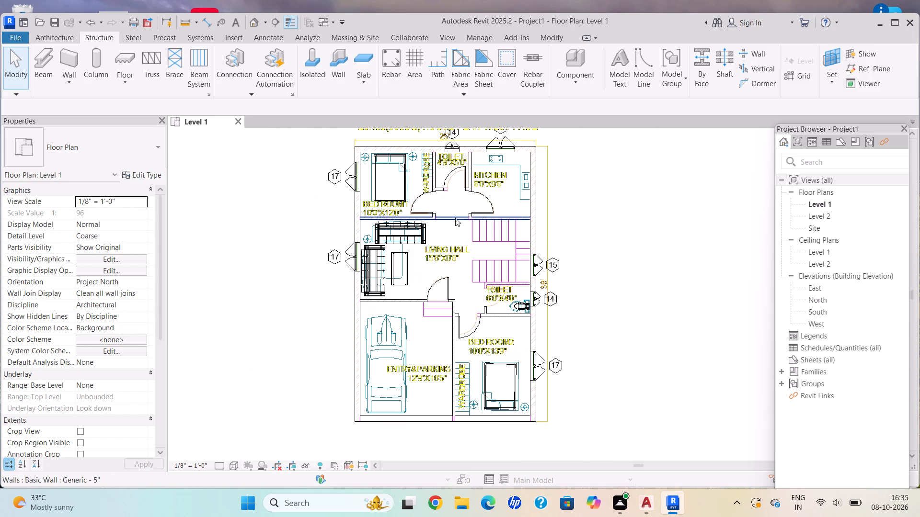
pyautogui.moveTo(457, 218); pyautogui.dragTo(469, 342, button='middle')
pyautogui.scroll(-1, 468, 342)
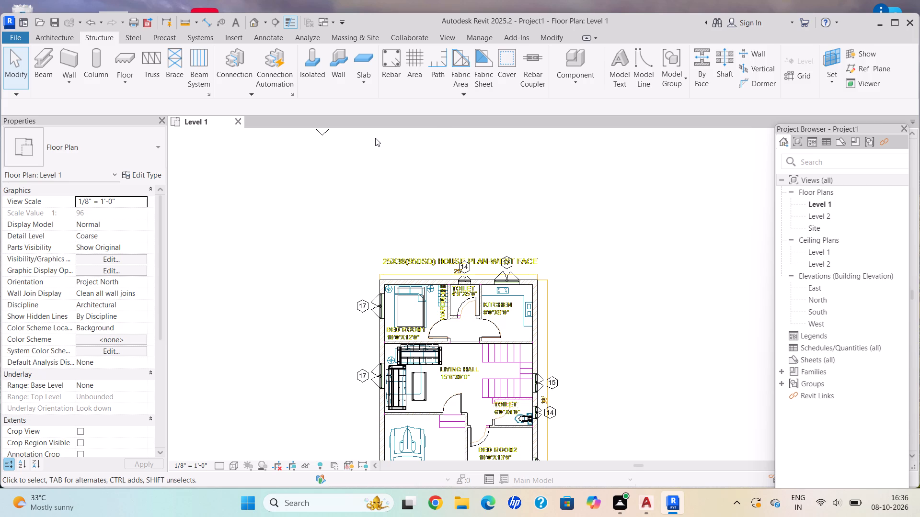
# Inspect the lower edge of BED ROOM1's 57" x 72" window against the CAD opening.
pyautogui.scroll(6, 389, 305)
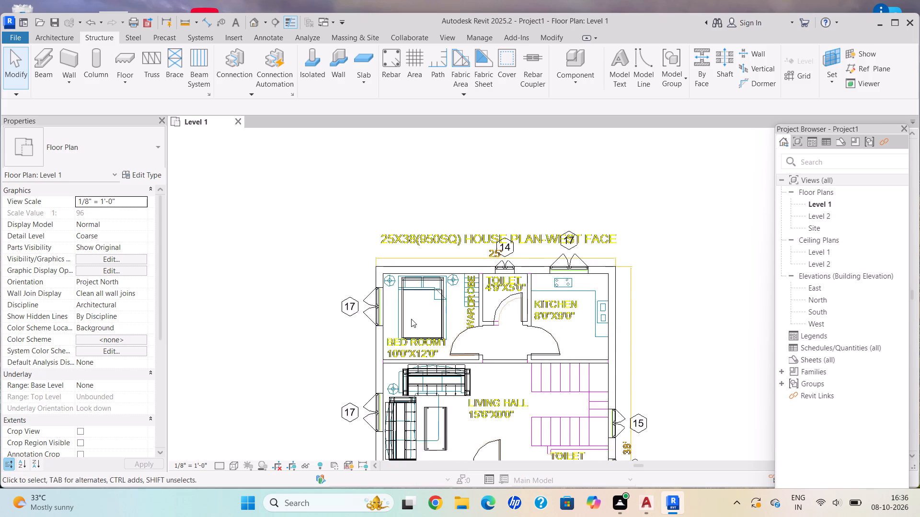
pyautogui.scroll(2, 411, 319)
pyautogui.moveTo(399, 286); pyautogui.dragTo(358, 227, button='middle')
pyautogui.scroll(1, 397, 286)
pyautogui.scroll(4, 284, 292)
pyautogui.scroll(-1, 286, 290)
pyautogui.scroll(1, 289, 283)
pyautogui.scroll(-1, 316, 250)
pyautogui.scroll(9, 316, 250)
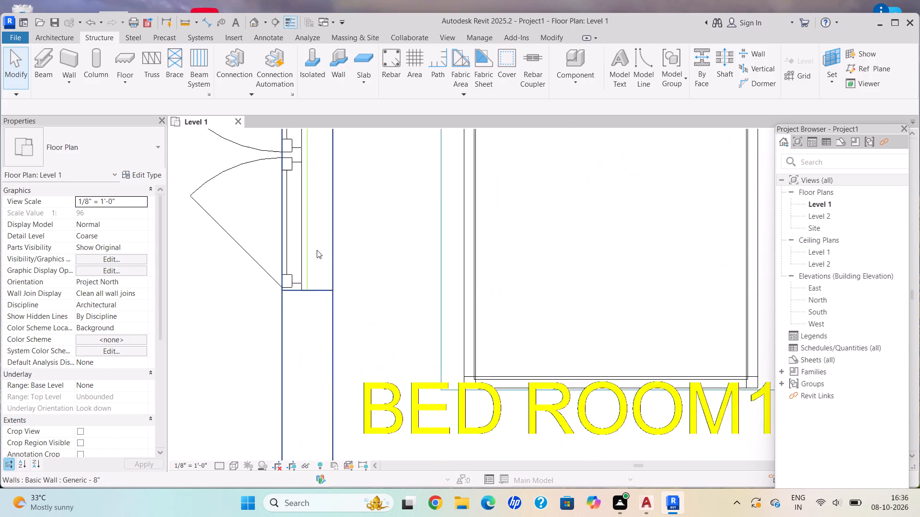
pyautogui.scroll(2, 317, 250)
pyautogui.scroll(6, 290, 294)
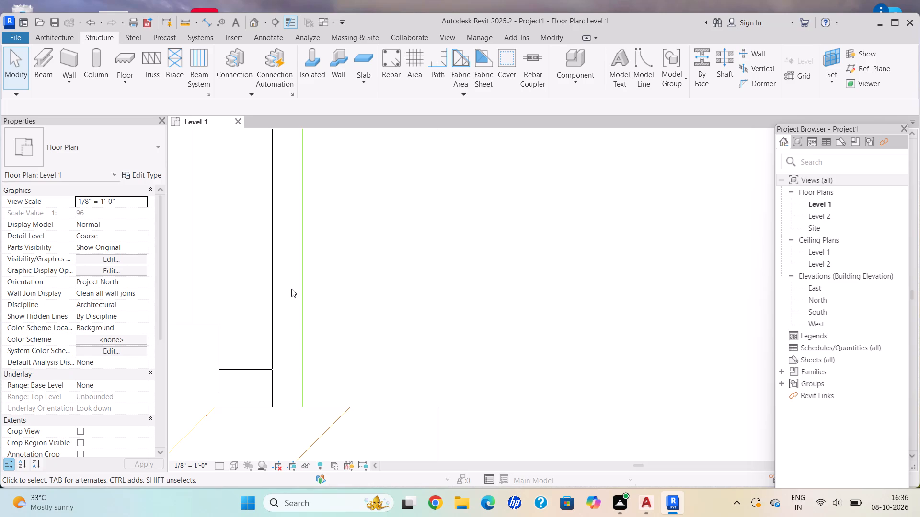
pyautogui.scroll(-1, 291, 289)
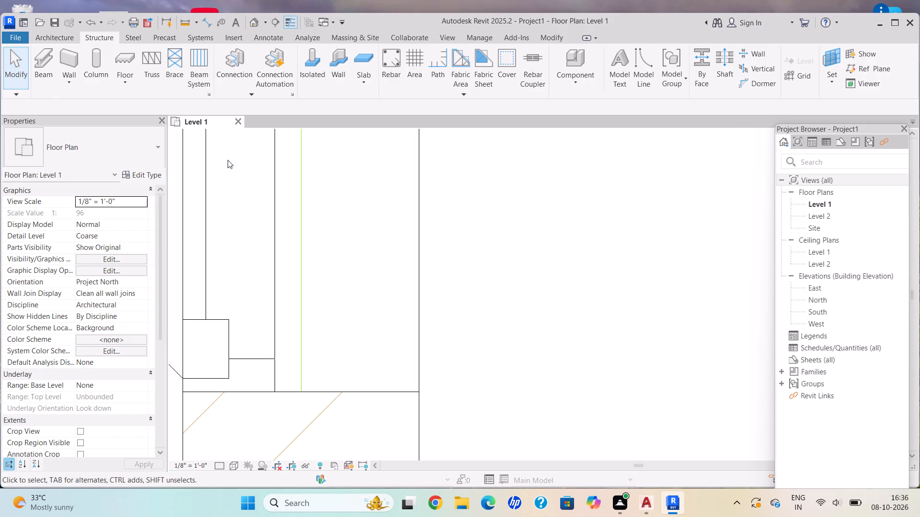
pyautogui.scroll(-5, 258, 206)
pyautogui.scroll(5, 271, 315)
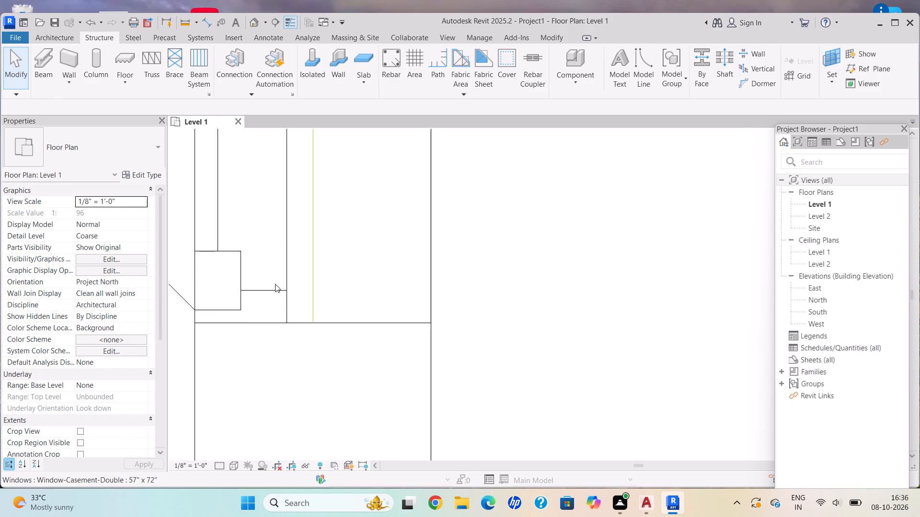
pyautogui.scroll(-14, 268, 273)
pyautogui.moveTo(271, 277); pyautogui.dragTo(289, 300, button='middle')
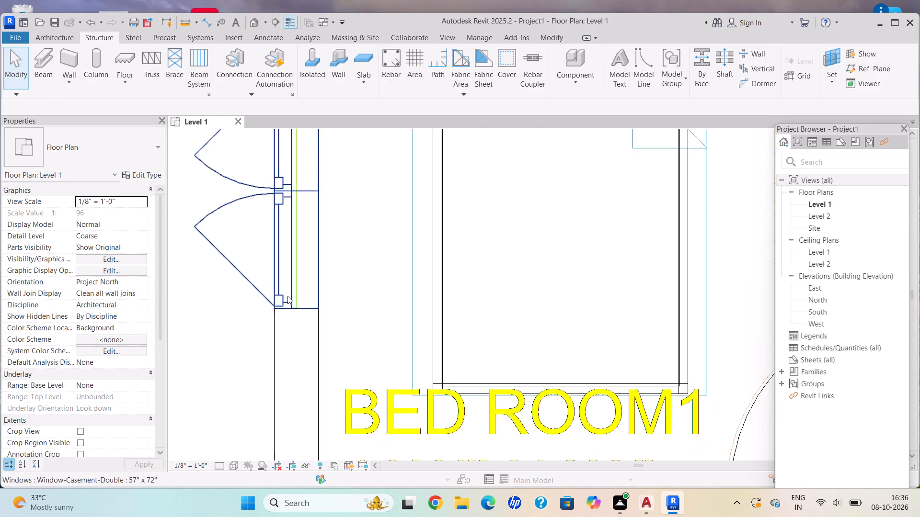
# Look over the whole Level 1 plan to review the placed doors and windows in every room.
pyautogui.scroll(-2, 287, 296)
pyautogui.moveTo(396, 247); pyautogui.dragTo(282, 356, button='middle')
pyautogui.scroll(1, 373, 356)
pyautogui.scroll(-7, 374, 359)
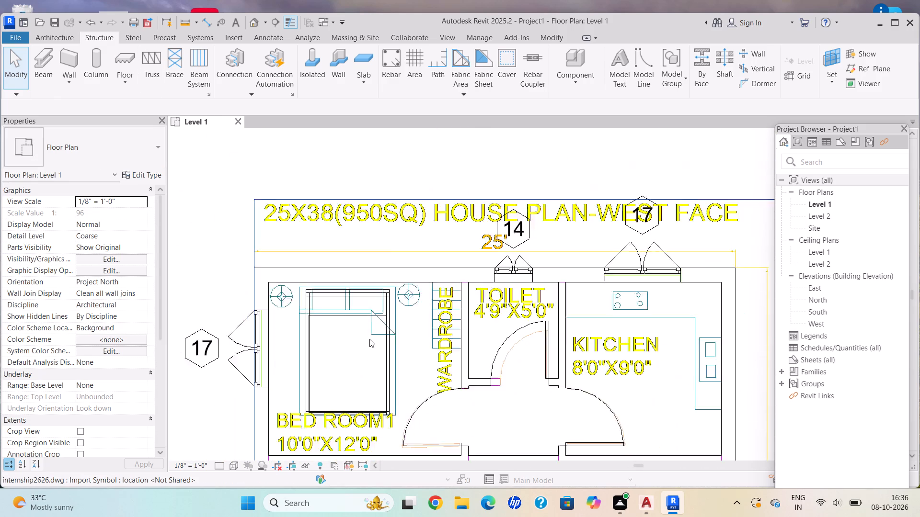
pyautogui.scroll(-2, 369, 339)
pyautogui.moveTo(366, 333); pyautogui.dragTo(298, 223, button='middle')
pyautogui.moveTo(376, 395); pyautogui.dragTo(361, 346, button='middle')
pyautogui.moveTo(345, 280); pyautogui.dragTo(343, 239, button='middle')
pyautogui.moveTo(362, 359); pyautogui.dragTo(368, 199, button='middle')
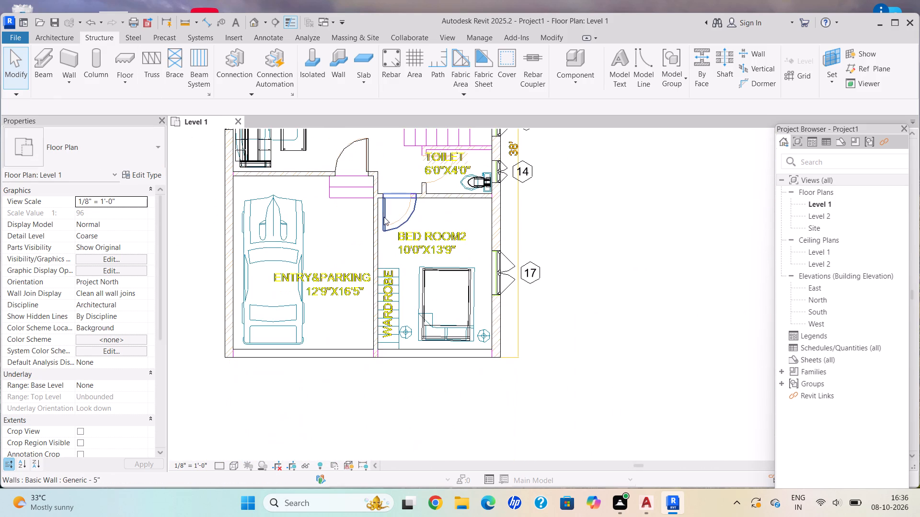
pyautogui.scroll(-1, 383, 215)
pyautogui.moveTo(387, 236); pyautogui.dragTo(409, 384, button='middle')
pyautogui.scroll(1, 407, 345)
pyautogui.scroll(2, 358, 186)
pyautogui.moveTo(379, 392); pyautogui.dragTo(358, 470, button='middle')
pyautogui.scroll(1, 287, 181)
pyautogui.moveTo(320, 261); pyautogui.dragTo(323, 352, button='middle')
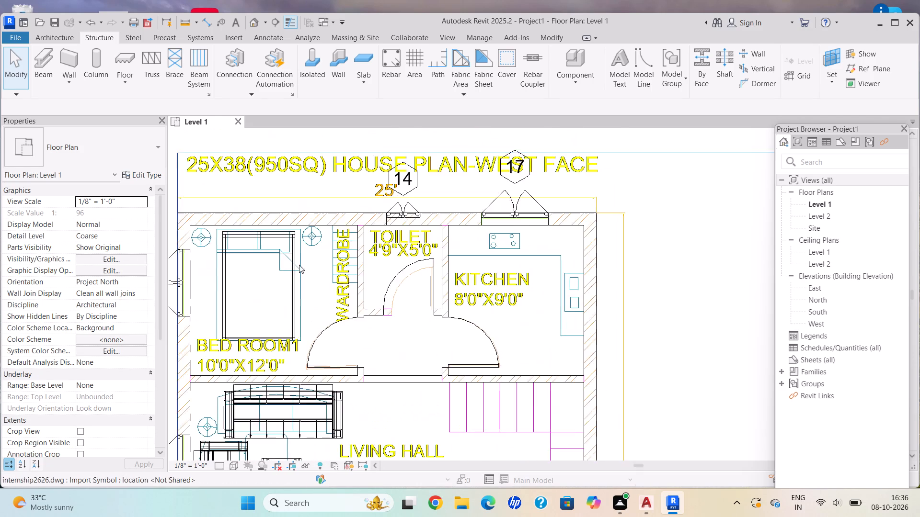
pyautogui.scroll(2, 297, 252)
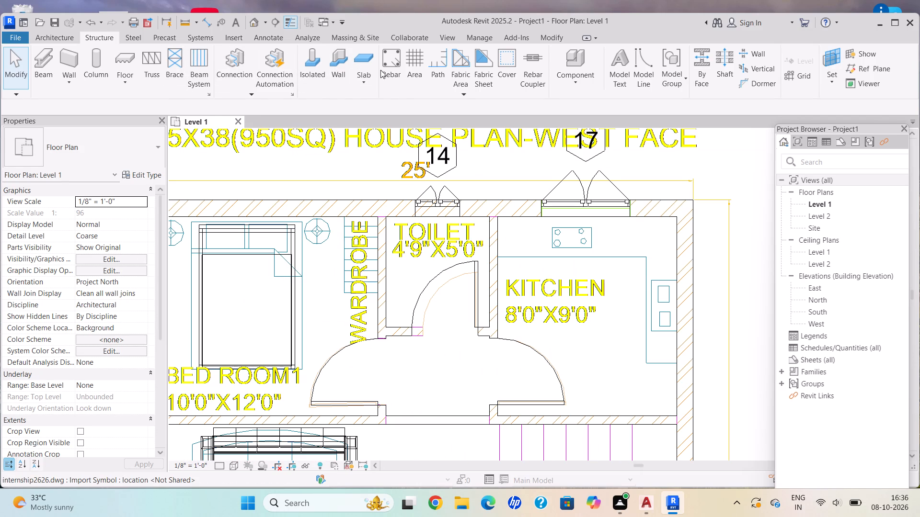
# Start an architectural floor of type Generic - 12" and set its structure layer thickness to 6", dismissing the save reminder.
pyautogui.click(71, 35)
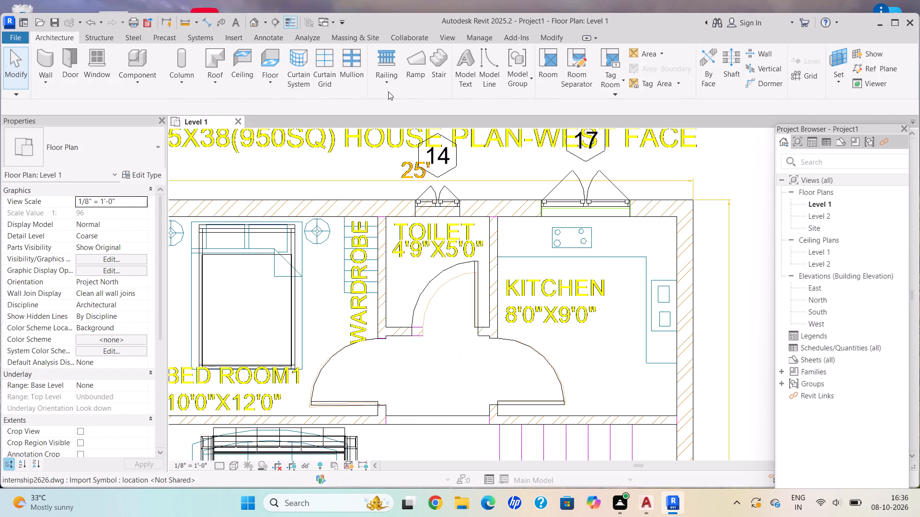
pyautogui.click(268, 82)
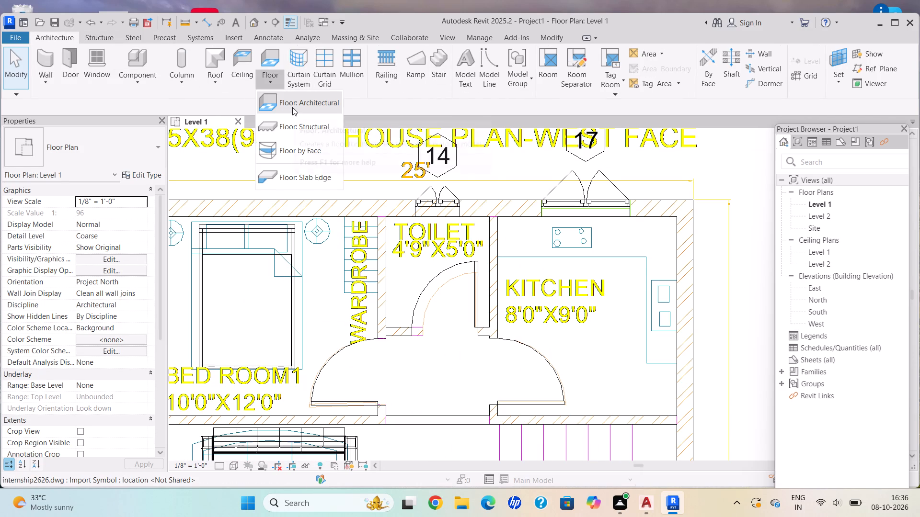
pyautogui.click(292, 107)
pyautogui.click(158, 177)
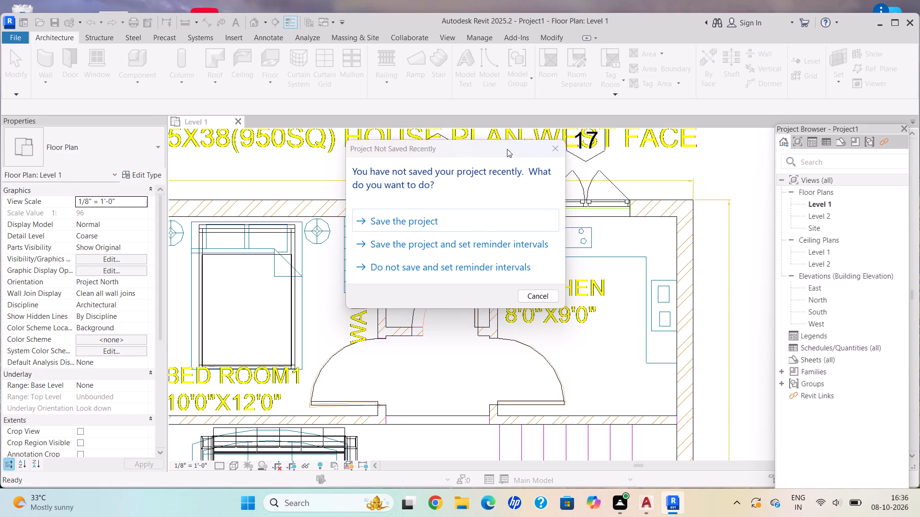
pyautogui.click(546, 157)
pyautogui.click(148, 178)
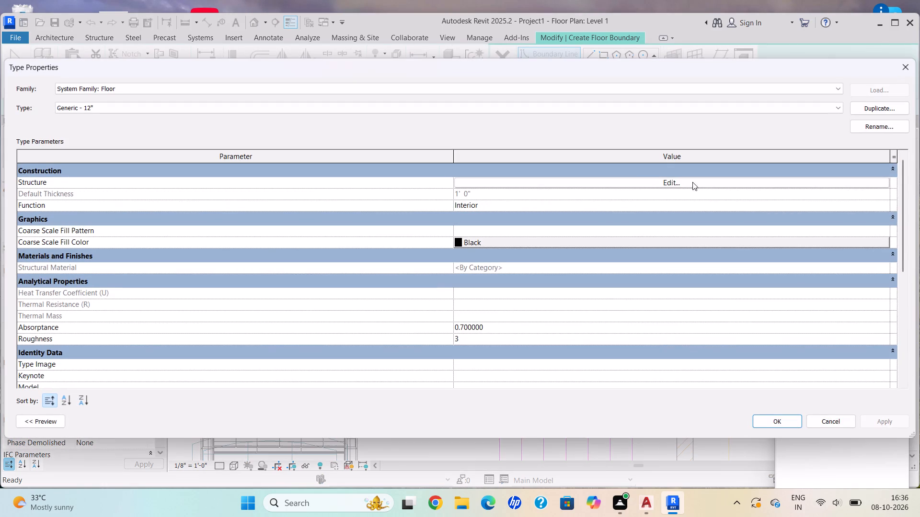
pyautogui.click(663, 181)
pyautogui.click(475, 189)
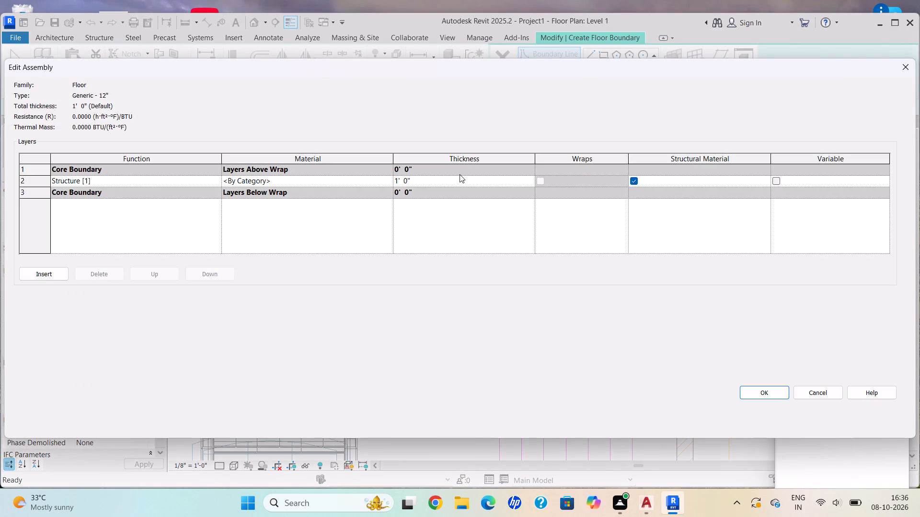
pyautogui.click(470, 186)
pyautogui.press('BackSpace')
pyautogui.press('BackSpace')
pyautogui.write('6"')
pyautogui.press('Return')
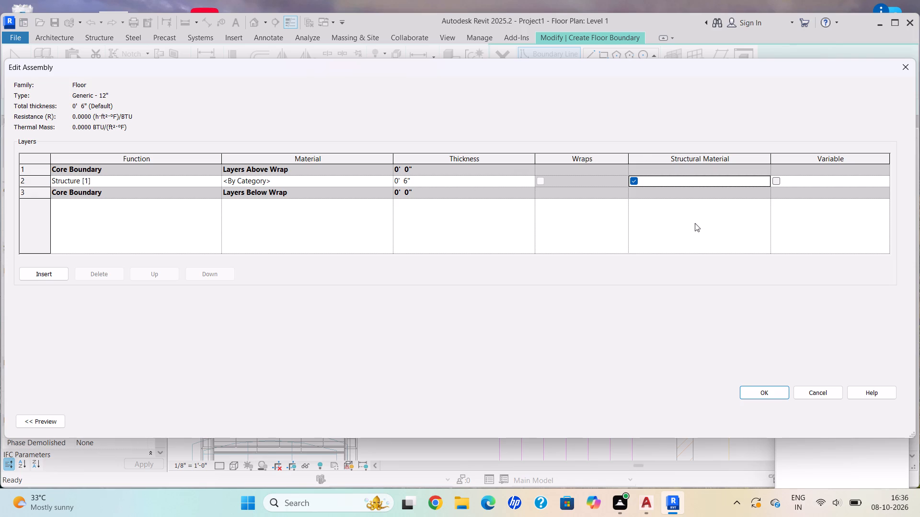
pyautogui.click(768, 390)
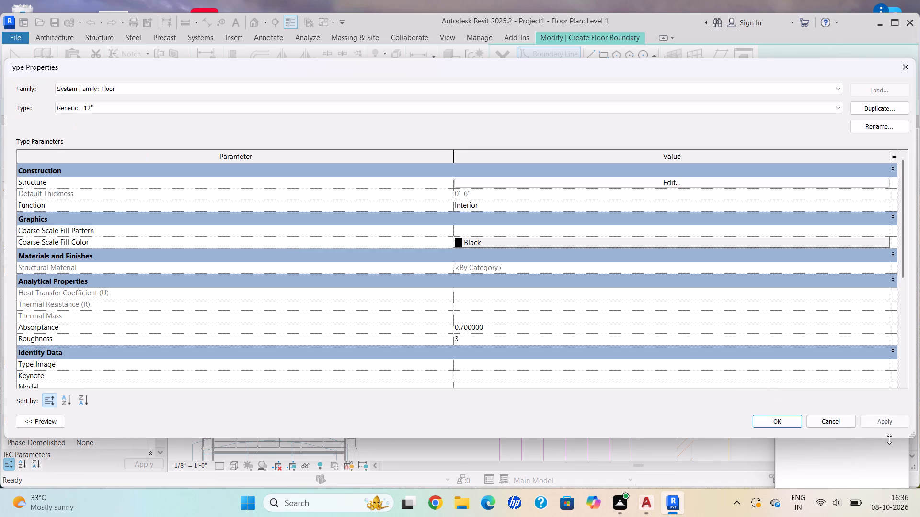
pyautogui.click(890, 424)
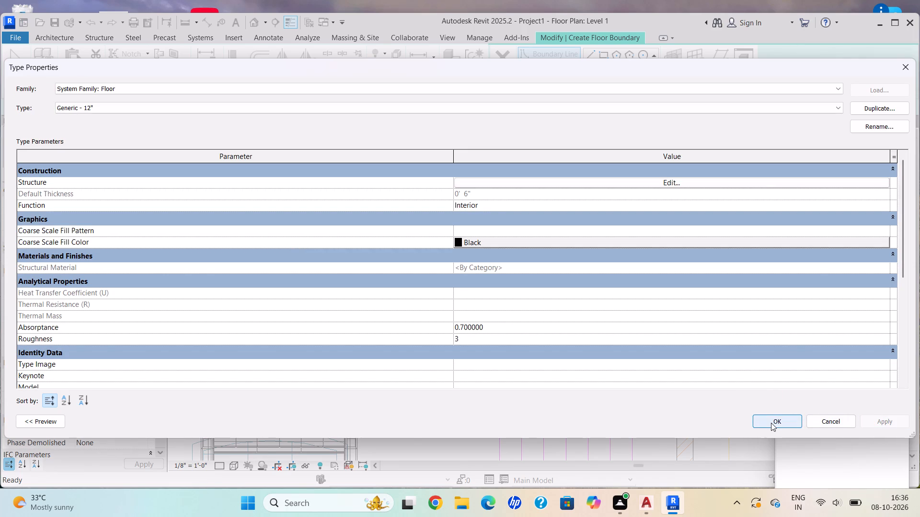
pyautogui.click(771, 423)
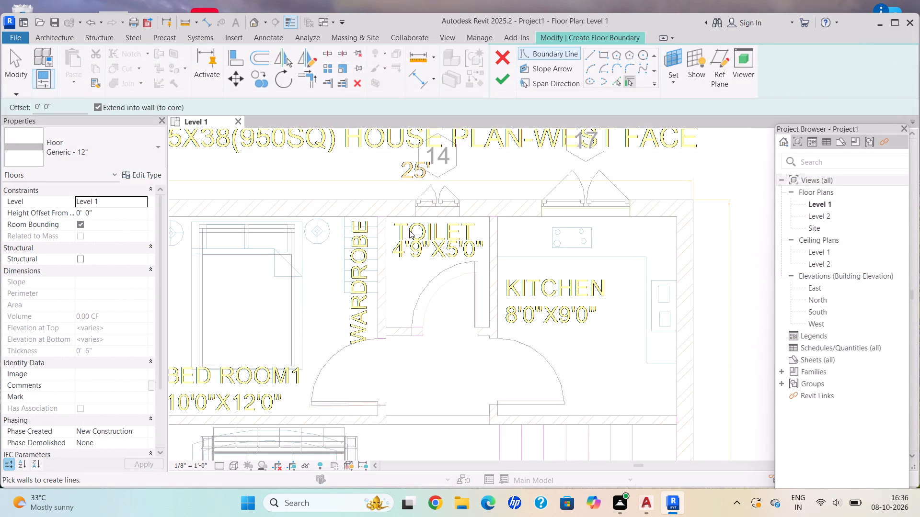
# Sketch a rectangular floor boundary between diagonally opposite outer wall corners, from BED ROOM1 to BED ROOM2, and finish the floor.
pyautogui.scroll(-1, 33, 239)
pyautogui.scroll(-2, 276, 186)
pyautogui.moveTo(293, 210); pyautogui.dragTo(347, 320, button='middle')
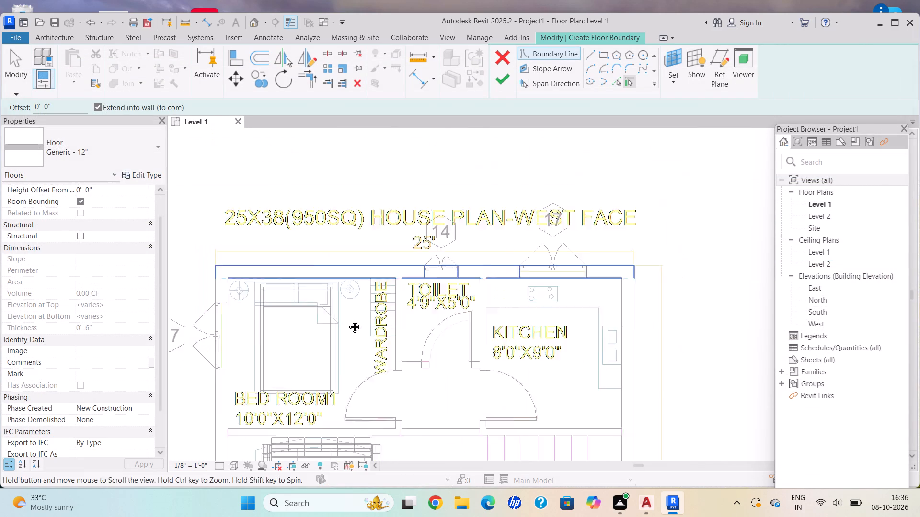
pyautogui.moveTo(347, 320); pyautogui.dragTo(350, 329, button='middle')
pyautogui.scroll(2, 256, 268)
pyautogui.click(603, 51)
pyautogui.moveTo(299, 281); pyautogui.dragTo(300, 231, button='middle')
pyautogui.scroll(3, 224, 274)
pyautogui.scroll(-1, 221, 286)
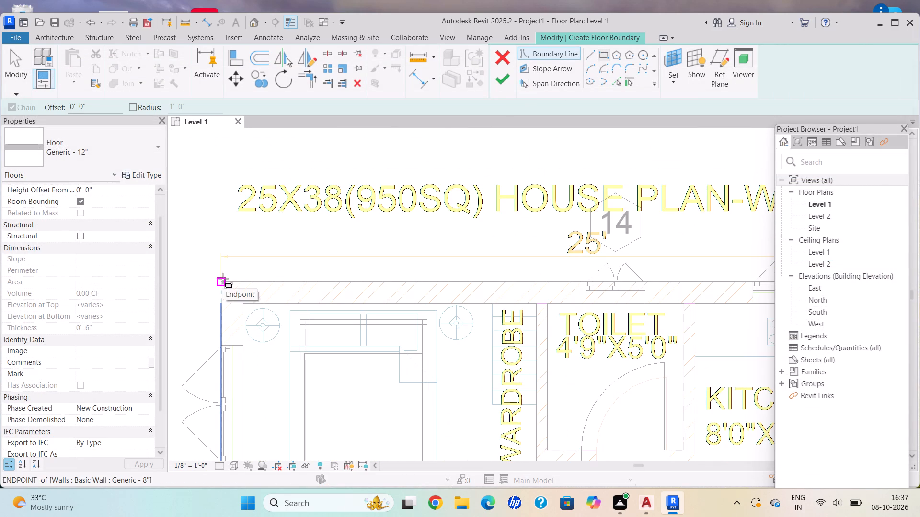
pyautogui.scroll(6, 126, 225)
pyautogui.click(221, 281)
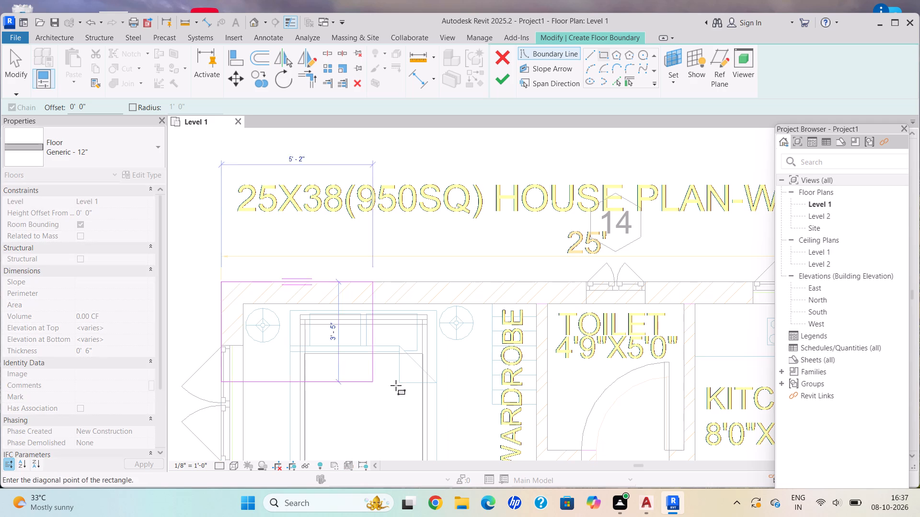
pyautogui.scroll(-6, 396, 385)
pyautogui.moveTo(395, 385); pyautogui.dragTo(327, 279, button='middle')
pyautogui.scroll(-2, 448, 370)
pyautogui.moveTo(448, 370); pyautogui.dragTo(397, 243, button='middle')
pyautogui.moveTo(483, 378); pyautogui.dragTo(475, 221, button='middle')
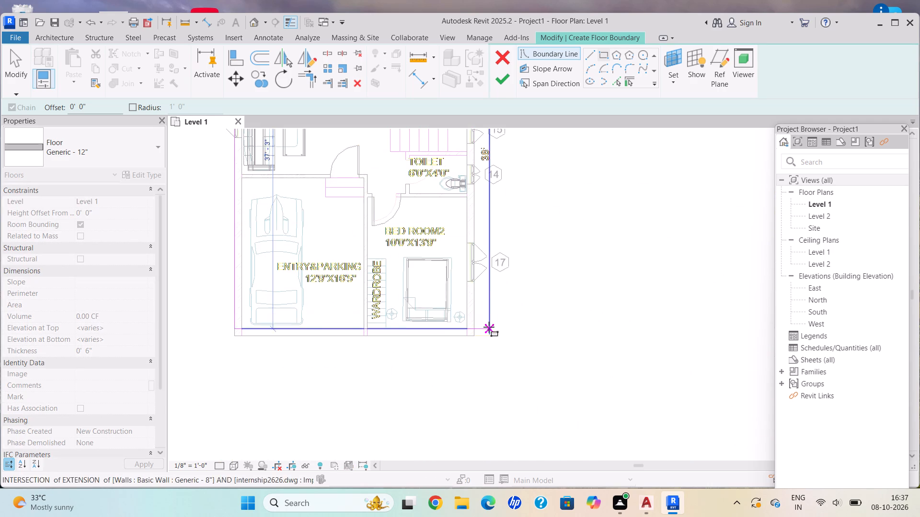
pyautogui.scroll(3, 489, 327)
pyautogui.scroll(-1, 485, 329)
pyautogui.scroll(6, 472, 337)
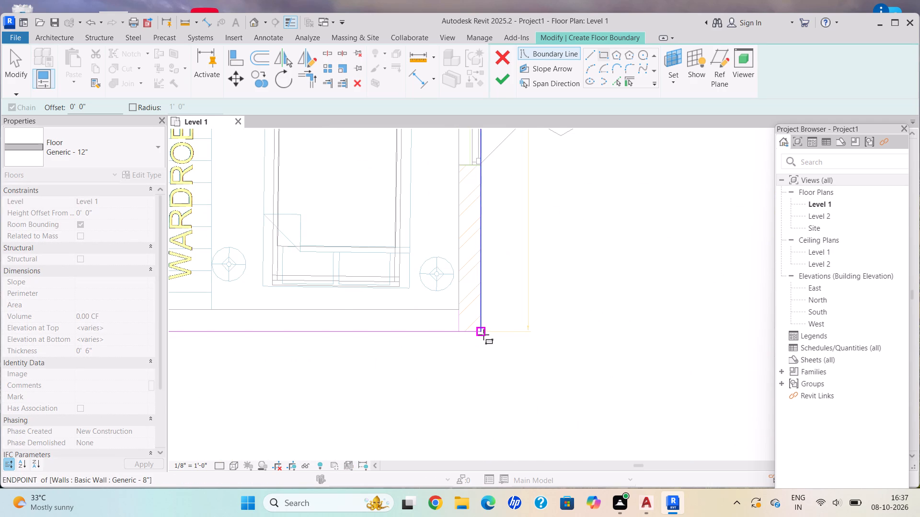
pyautogui.click(480, 333)
pyautogui.click(504, 70)
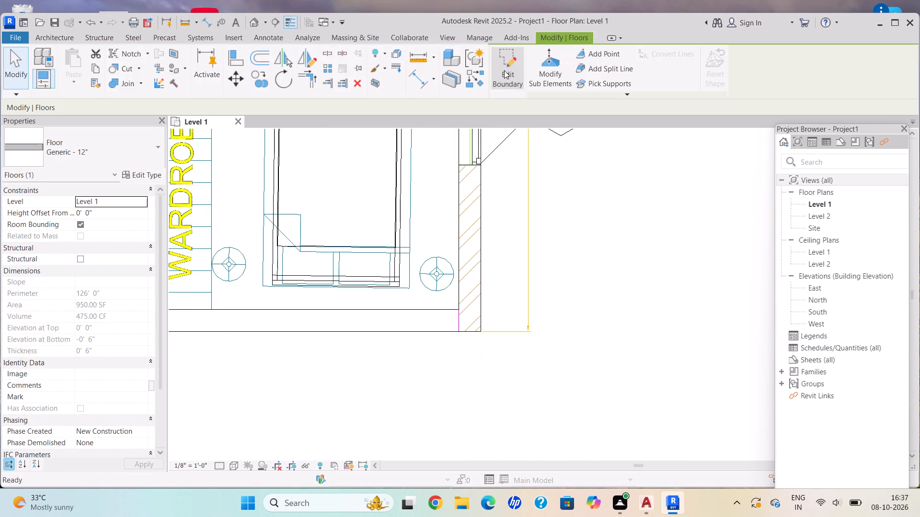
# Examine the house with its new floor slab, walls and windows in the default 3D view.
pyautogui.scroll(-3, 435, 168)
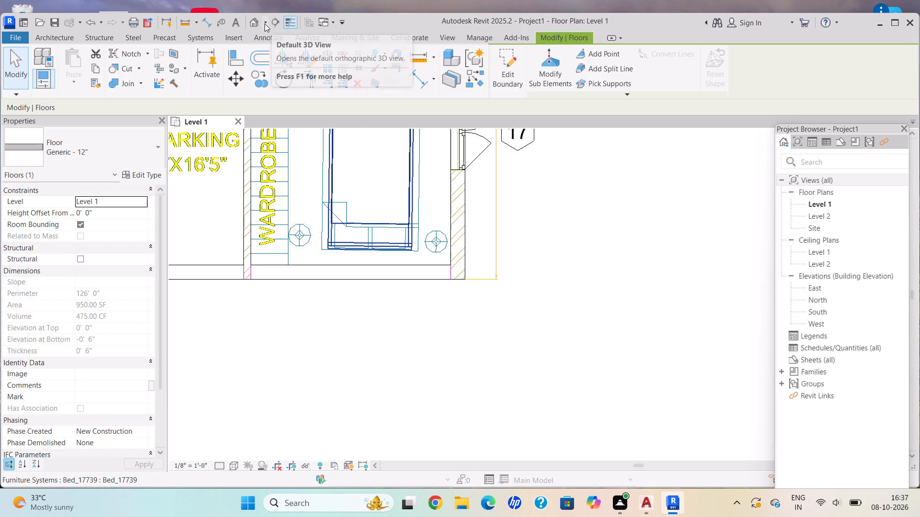
pyautogui.click(264, 23)
pyautogui.click(272, 39)
pyautogui.scroll(2, 620, 275)
pyautogui.scroll(-1, 620, 275)
pyautogui.scroll(3, 620, 275)
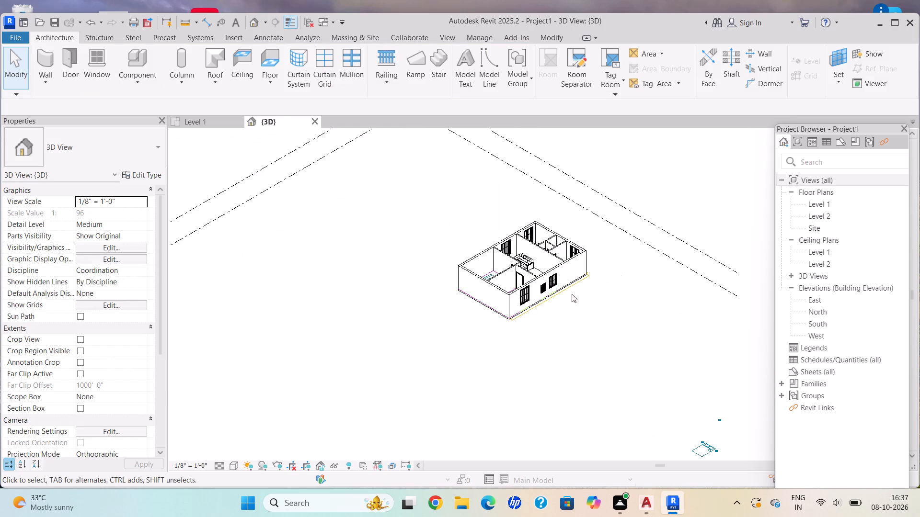
pyautogui.scroll(8, 572, 294)
pyautogui.keyDown('shift'); pyautogui.moveTo(532, 247); pyautogui.dragTo(529, 302, button='middle'); pyautogui.keyUp('shift')
pyautogui.scroll(-4, 518, 230)
pyautogui.moveTo(515, 215); pyautogui.dragTo(502, 260, button='middle')
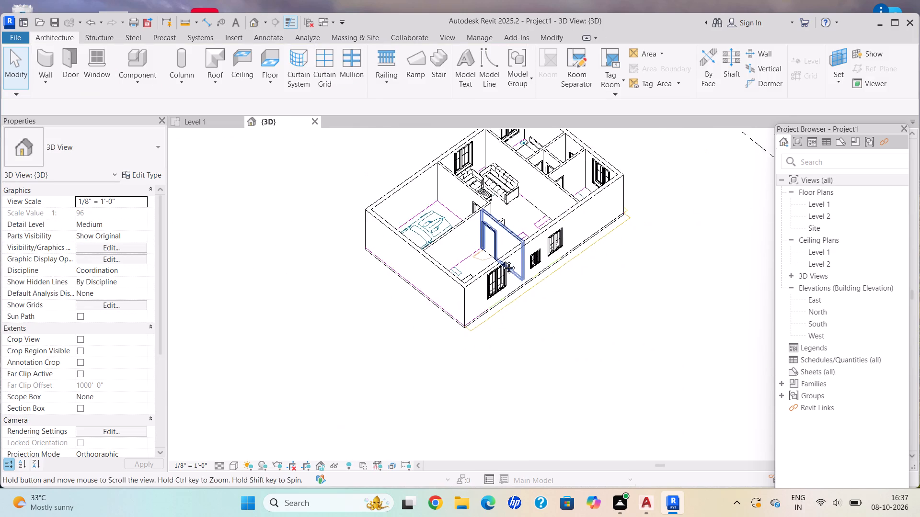
pyautogui.moveTo(502, 260); pyautogui.dragTo(499, 262, button='middle')
pyautogui.scroll(5, 499, 262)
pyautogui.keyDown('shift'); pyautogui.moveTo(544, 237); pyautogui.dragTo(508, 308, button='middle'); pyautogui.keyUp('shift')
pyautogui.keyDown('shift'); pyautogui.moveTo(499, 308); pyautogui.dragTo(537, 244, button='middle'); pyautogui.keyUp('shift')
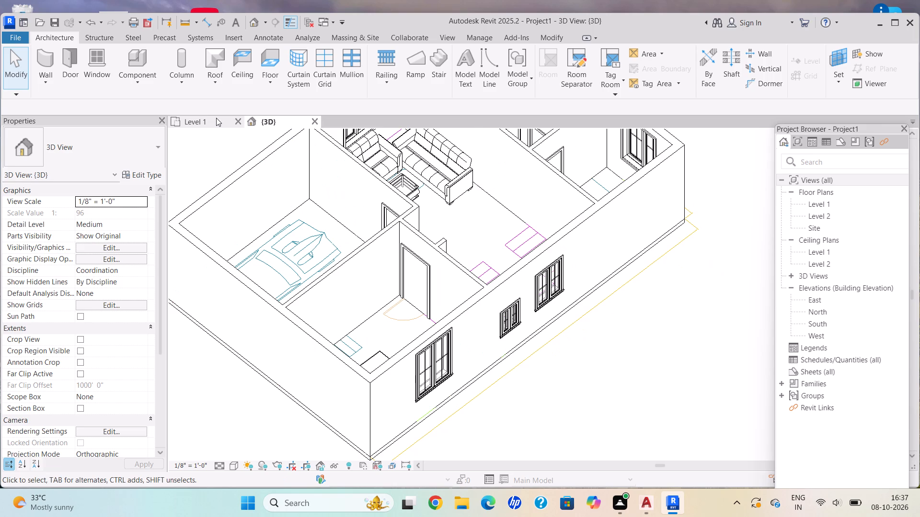
# Return to the Level 1 plan and begin a sketched stair run with straight boundary lines at the CAD staircase beside LIVING HALL.
pyautogui.click(216, 118)
pyautogui.scroll(-2, 335, 203)
pyautogui.moveTo(347, 191); pyautogui.dragTo(375, 340, button='middle')
pyautogui.moveTo(393, 227); pyautogui.dragTo(437, 427, button='middle')
pyautogui.scroll(1, 415, 293)
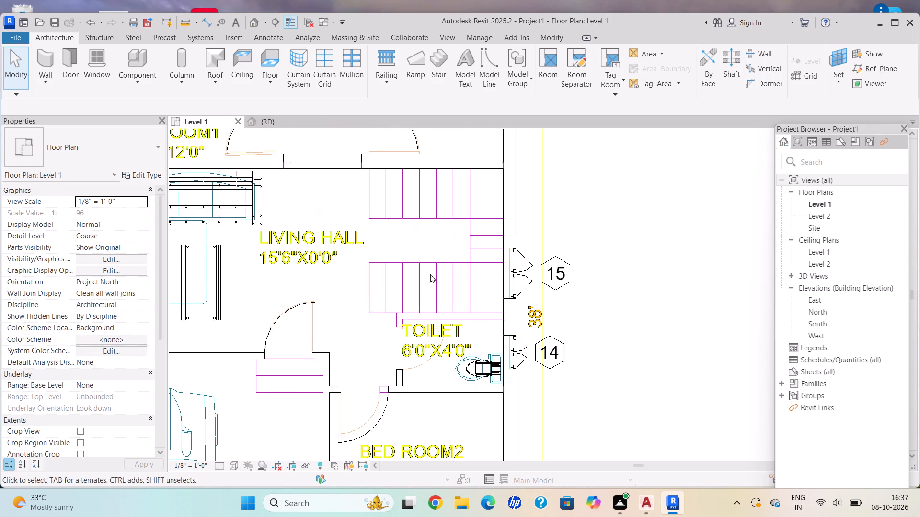
pyautogui.scroll(4, 458, 238)
pyautogui.moveTo(492, 258); pyautogui.dragTo(500, 326, button='middle')
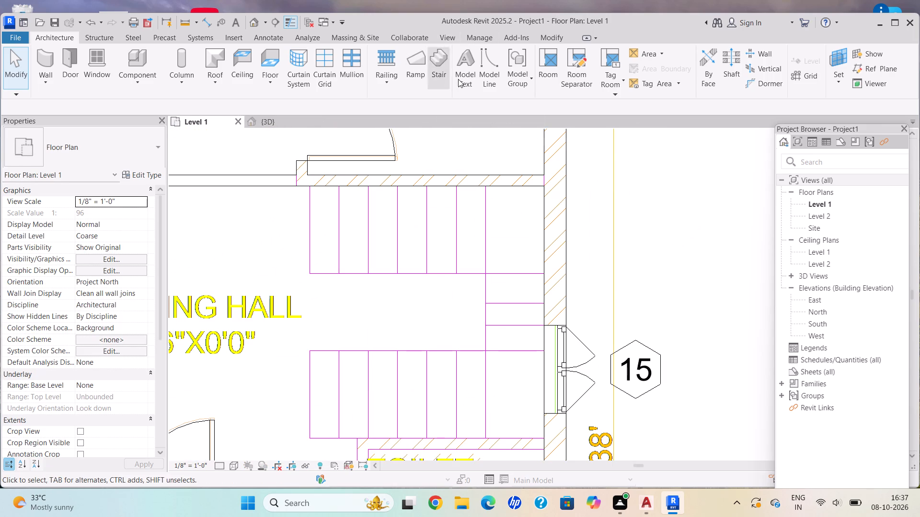
pyautogui.click(440, 70)
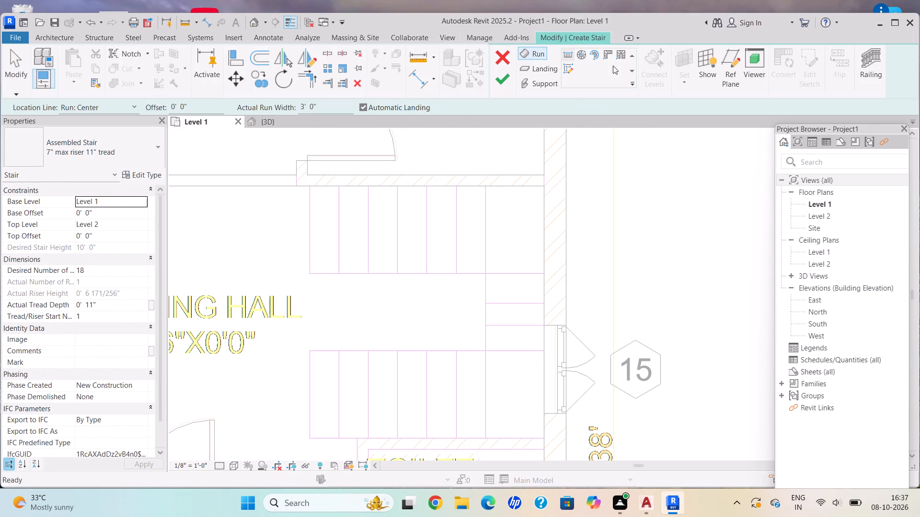
pyautogui.click(570, 72)
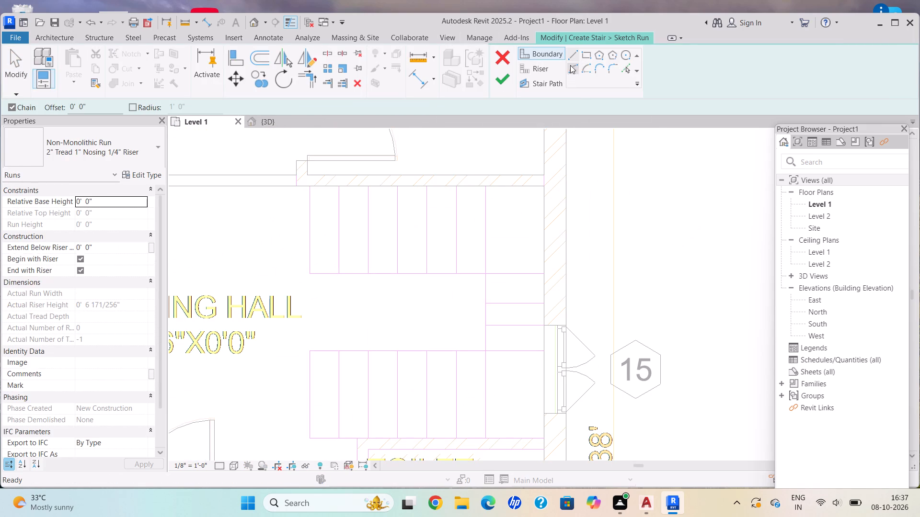
pyautogui.click(555, 58)
pyautogui.click(575, 53)
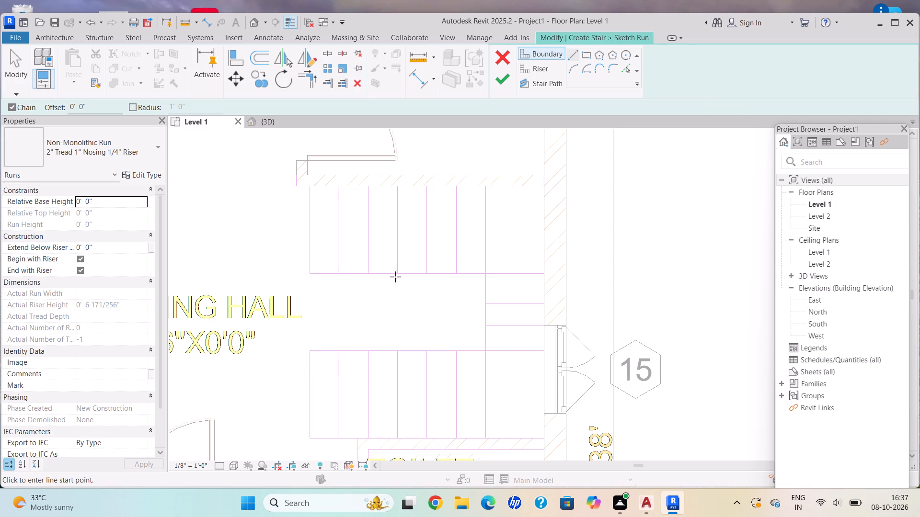
# Sketch the stair's outer boundary line along the wall behind the upper flight, from the flight's open end to the outer wall corner.
pyautogui.scroll(-4, 414, 267)
pyautogui.moveTo(457, 258); pyautogui.dragTo(461, 261, button='middle')
pyautogui.middleClick(462, 262)
pyautogui.scroll(5, 361, 234)
pyautogui.scroll(-1, 381, 201)
pyautogui.scroll(5, 381, 202)
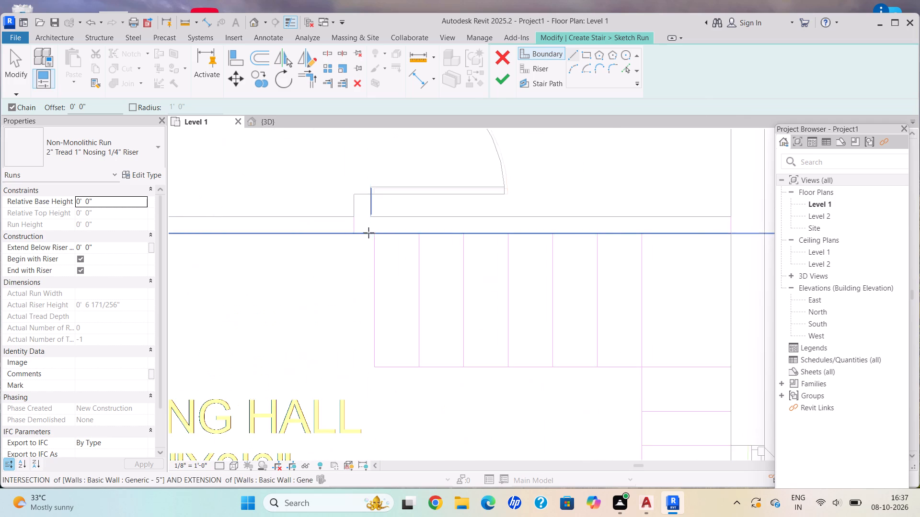
pyautogui.scroll(2, 368, 233)
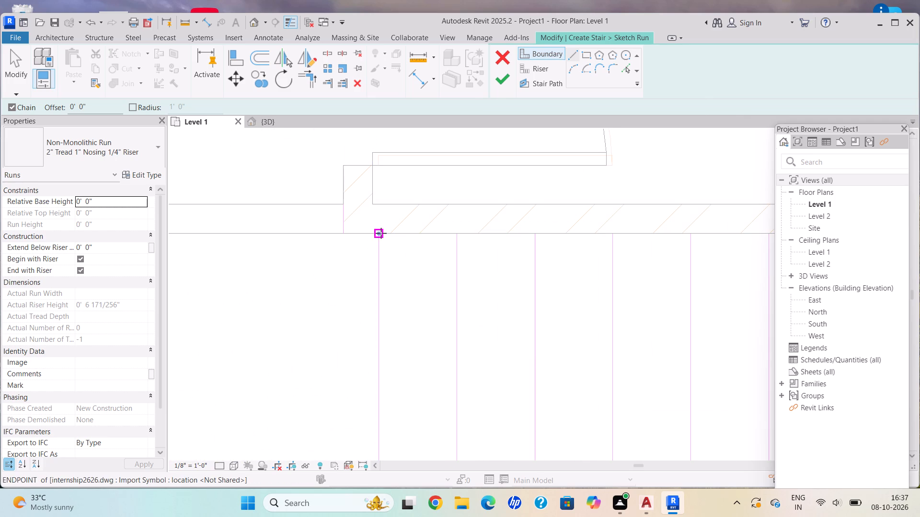
pyautogui.scroll(7, 379, 233)
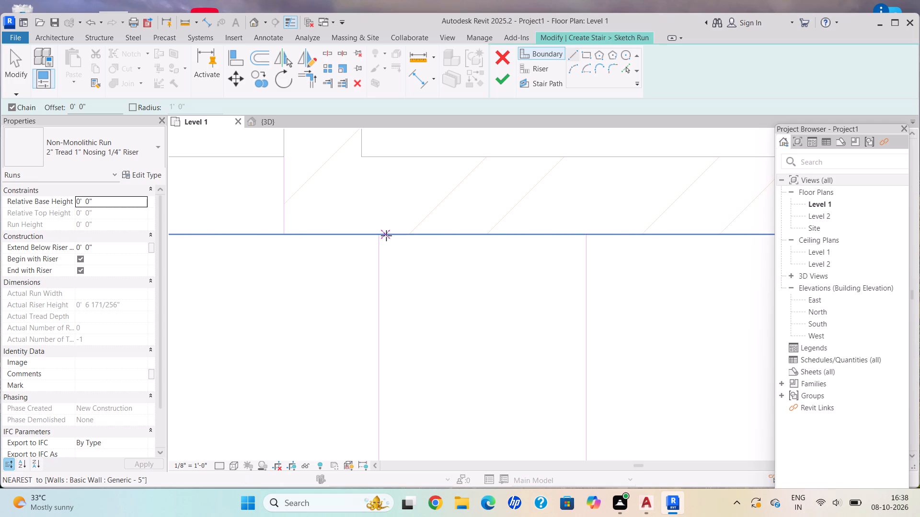
pyautogui.scroll(3, 386, 236)
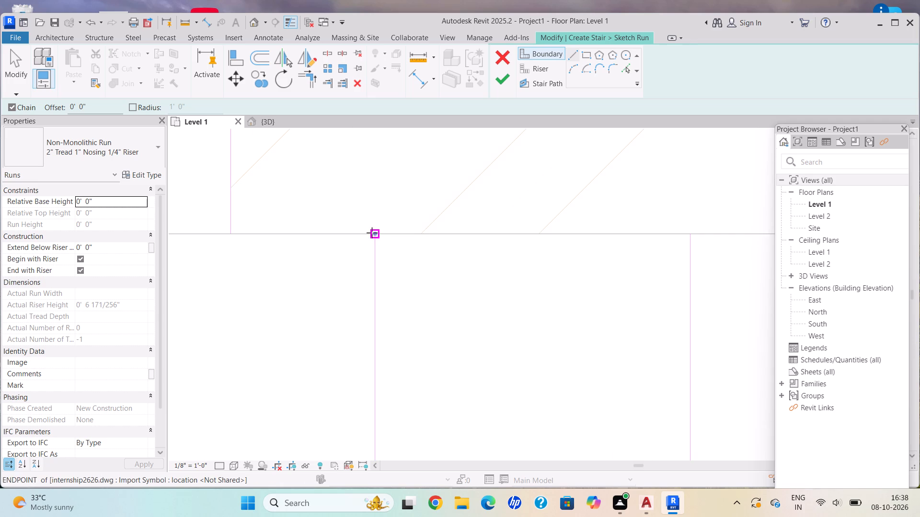
pyautogui.click(374, 233)
pyautogui.scroll(1, 563, 195)
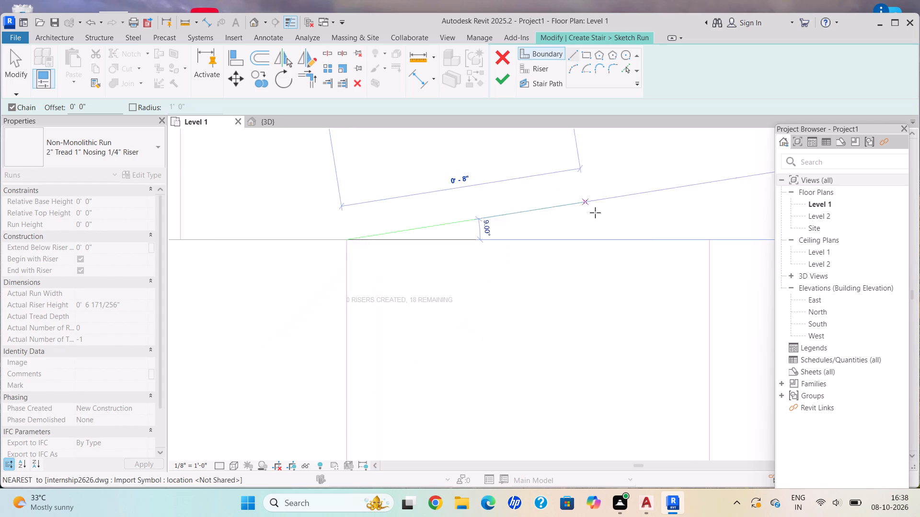
pyautogui.scroll(-3, 609, 230)
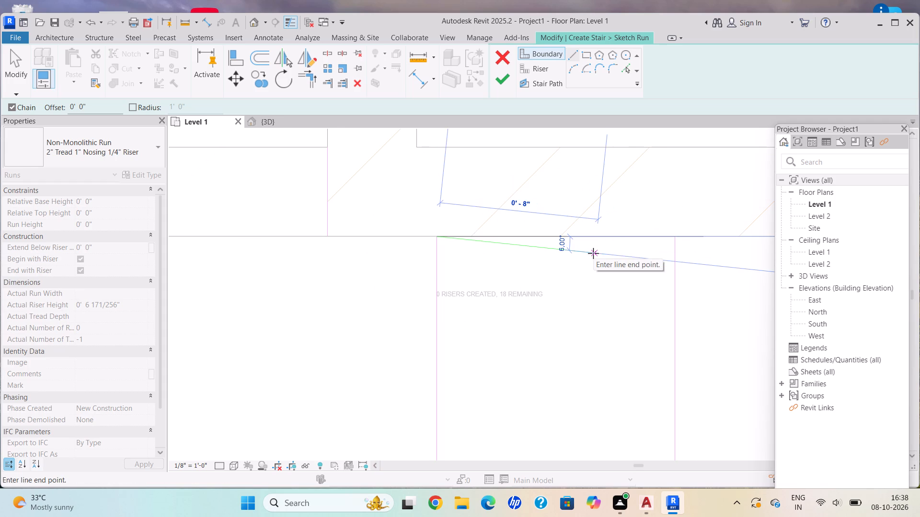
pyautogui.moveTo(608, 231); pyautogui.dragTo(380, 269, button='middle')
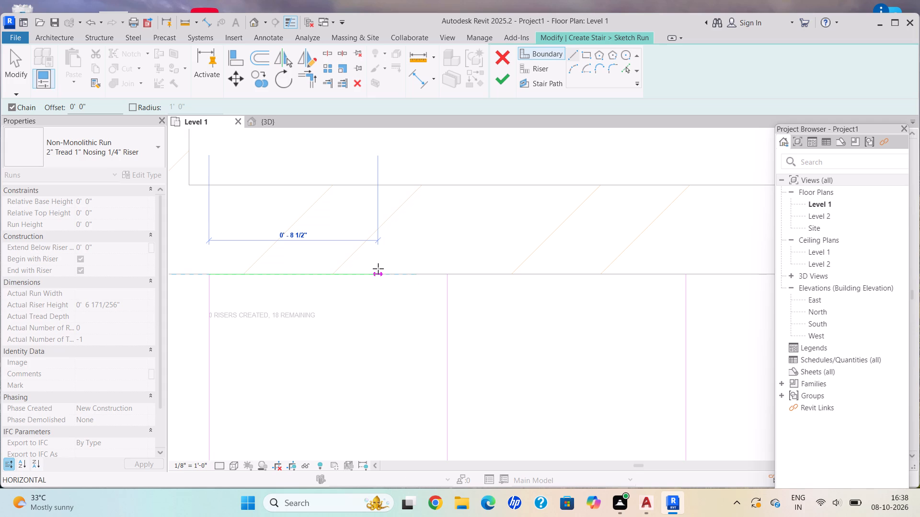
pyautogui.scroll(-5, 517, 261)
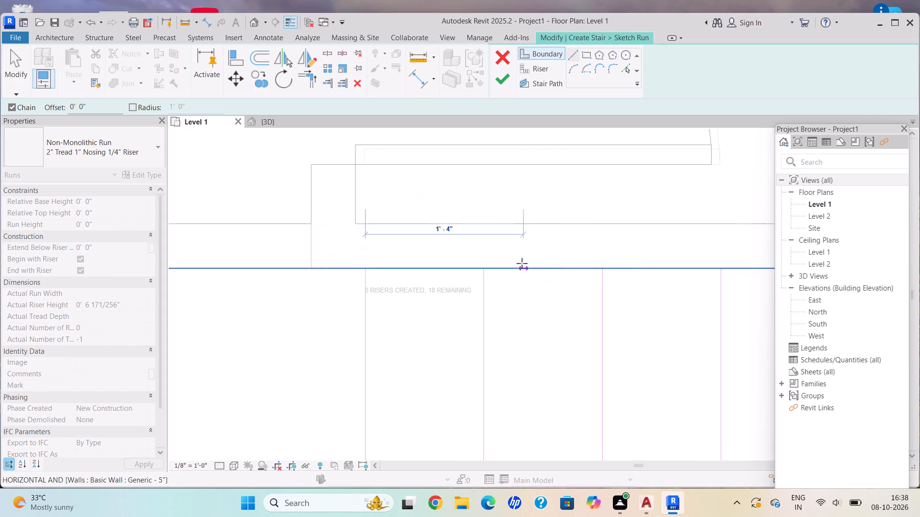
pyautogui.moveTo(493, 264); pyautogui.dragTo(366, 269, button='middle')
pyautogui.middleClick(365, 269)
pyautogui.scroll(-3, 659, 255)
pyautogui.moveTo(661, 255); pyautogui.dragTo(467, 257, button='middle')
pyautogui.scroll(-1, 605, 270)
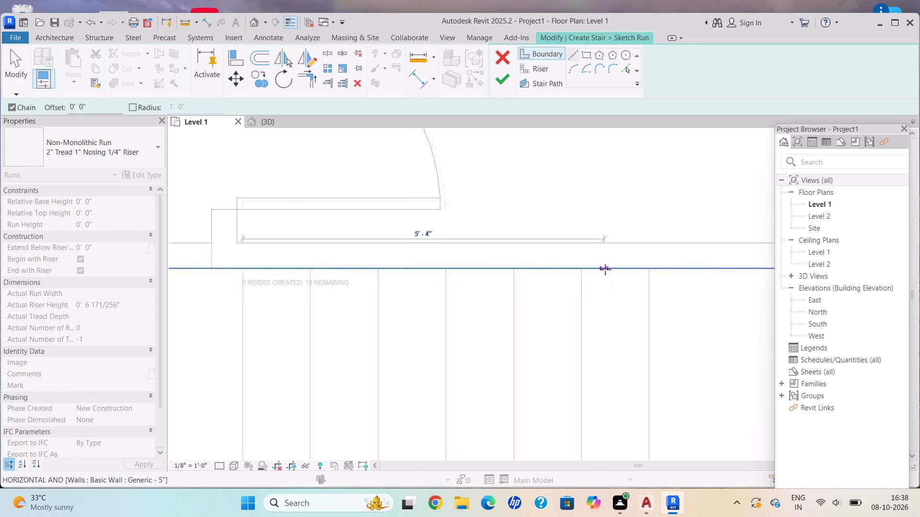
pyautogui.moveTo(605, 270); pyautogui.dragTo(365, 293, button='middle')
pyautogui.scroll(9, 528, 285)
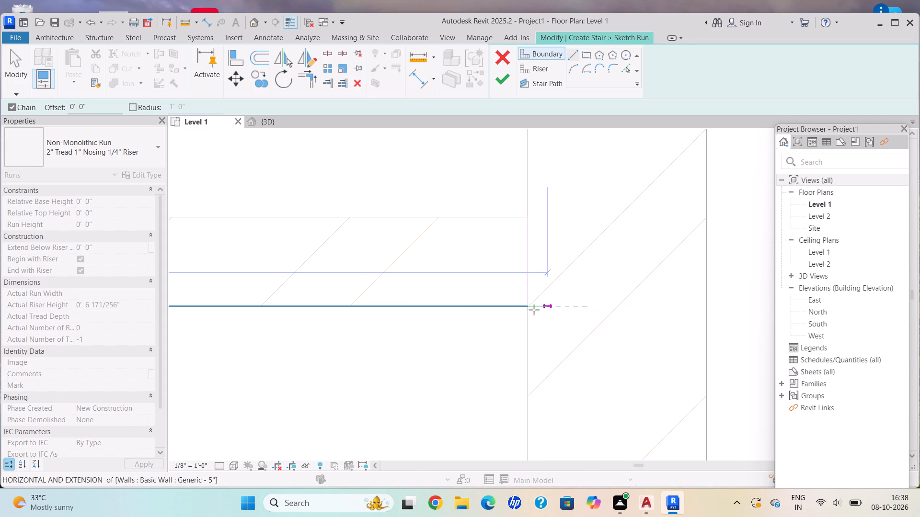
pyautogui.click(529, 306)
# Continue the outer boundary along the outer wall to the TOILET wall corner, and back along that wall to the lower flight's open end.
pyautogui.scroll(-5, 534, 359)
pyautogui.moveTo(535, 381); pyautogui.dragTo(517, 283, button='middle')
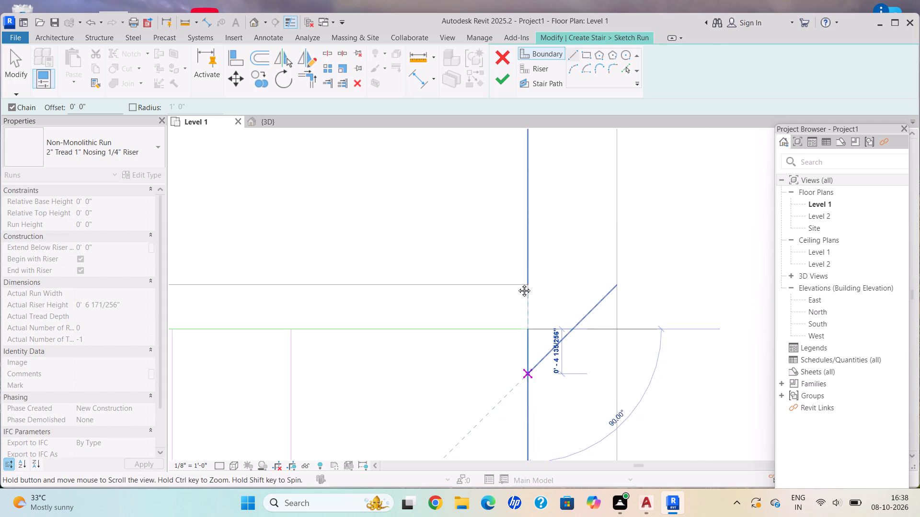
pyautogui.moveTo(517, 283); pyautogui.dragTo(515, 250, button='middle')
pyautogui.scroll(-6, 525, 421)
pyautogui.moveTo(526, 436); pyautogui.dragTo(500, 329, button='middle')
pyautogui.scroll(-1, 472, 377)
pyautogui.moveTo(472, 378); pyautogui.dragTo(509, 217, button='middle')
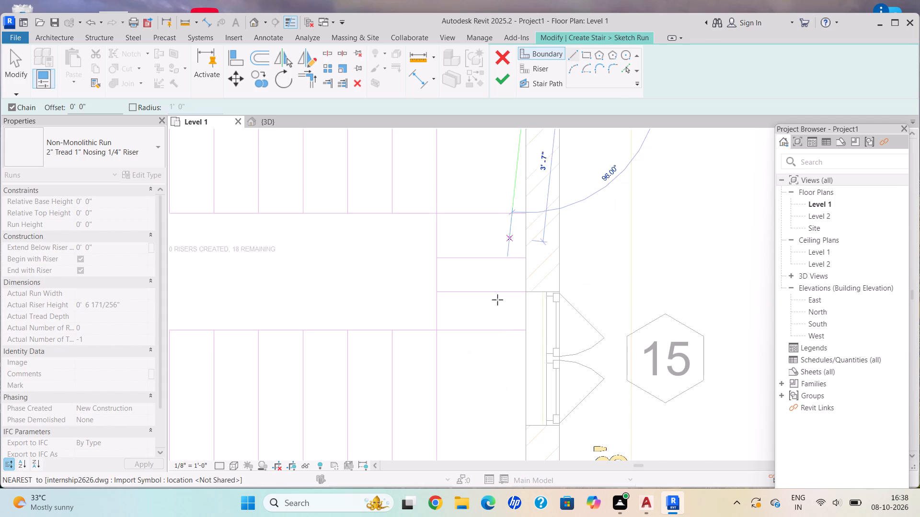
pyautogui.scroll(-1, 499, 328)
pyautogui.moveTo(510, 347); pyautogui.dragTo(553, 146, button='middle')
pyautogui.scroll(3, 574, 278)
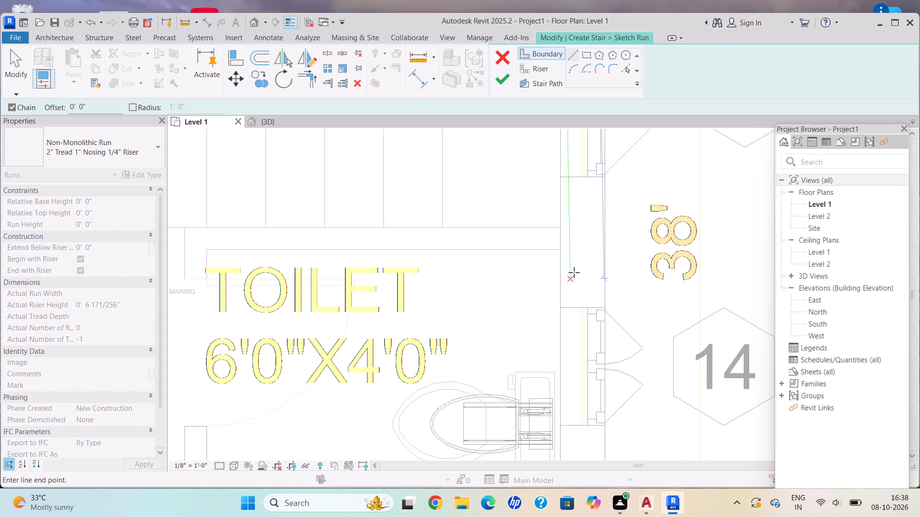
pyautogui.scroll(-4, 569, 258)
pyautogui.moveTo(562, 240); pyautogui.dragTo(595, 346, button='middle')
pyautogui.scroll(5, 595, 346)
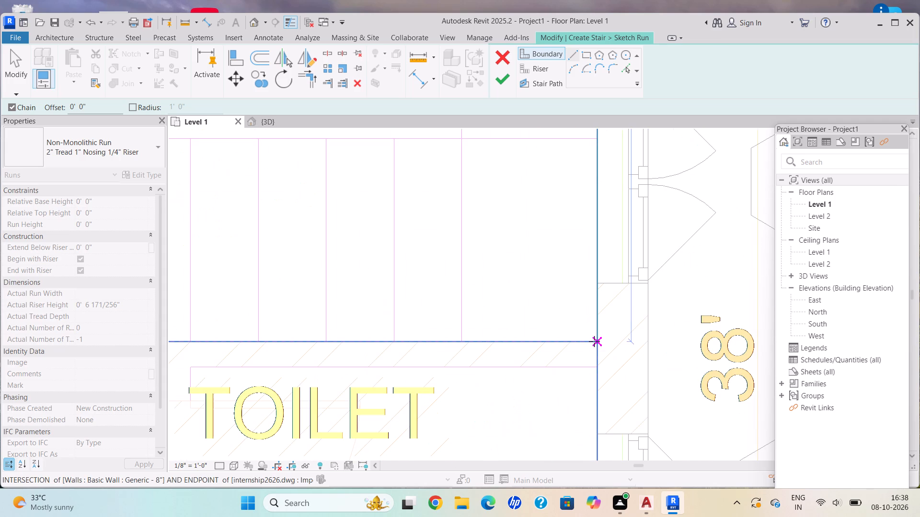
pyautogui.click(597, 341)
pyautogui.scroll(-2, 309, 361)
pyautogui.moveTo(309, 361); pyautogui.dragTo(601, 365, button='middle')
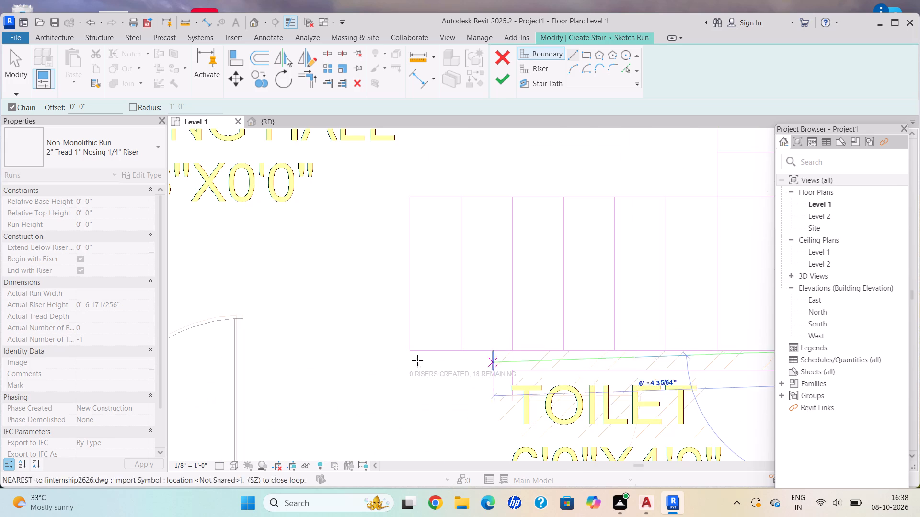
pyautogui.click(411, 351)
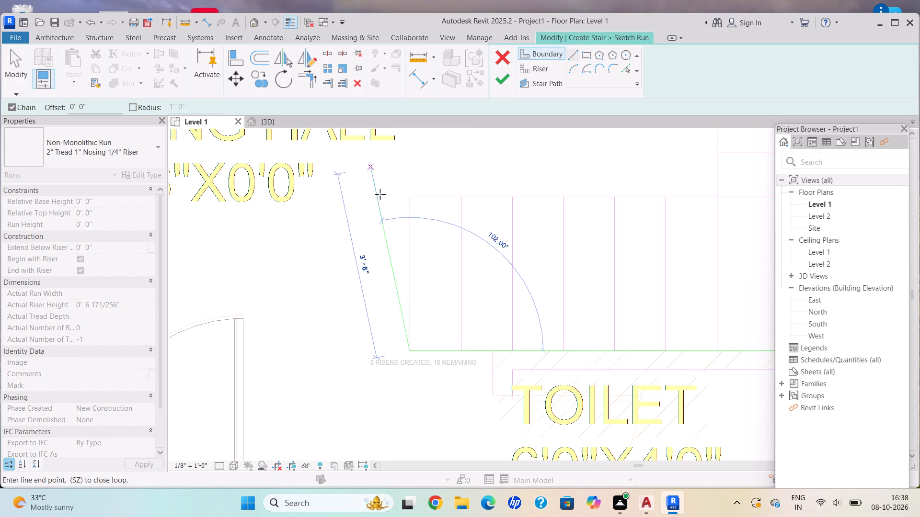
pyautogui.press('Escape')
# Sketch the U-shaped inner stair boundary over the CAD lines: 6'-0" along the upper flight, 2'-7 1/2" across, and back along the lower flight.
pyautogui.scroll(-4, 381, 197)
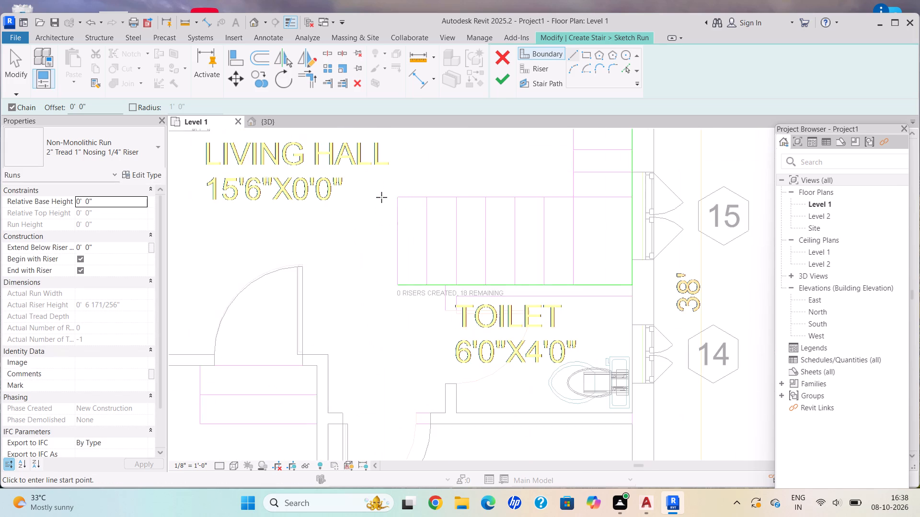
pyautogui.moveTo(392, 203); pyautogui.dragTo(419, 280, button='middle')
pyautogui.moveTo(477, 195); pyautogui.dragTo(444, 291, button='middle')
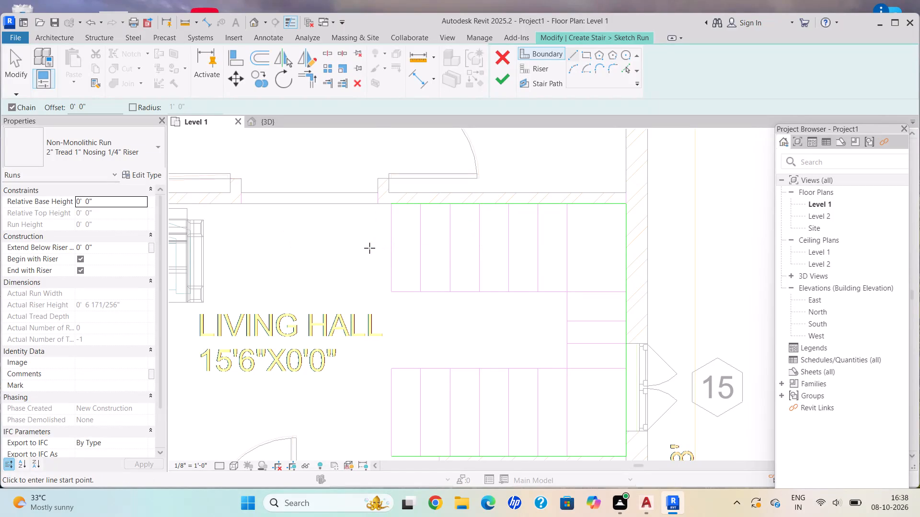
pyautogui.scroll(4, 377, 303)
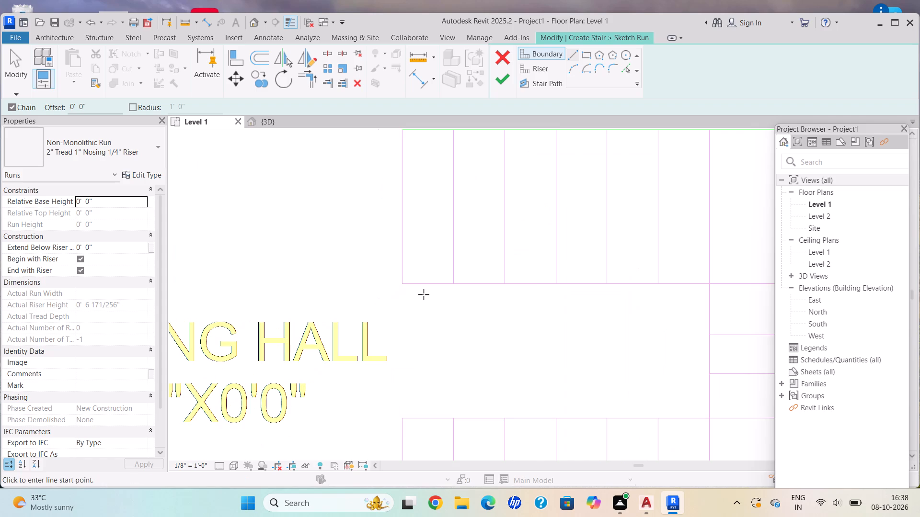
pyautogui.scroll(3, 426, 292)
pyautogui.click(390, 279)
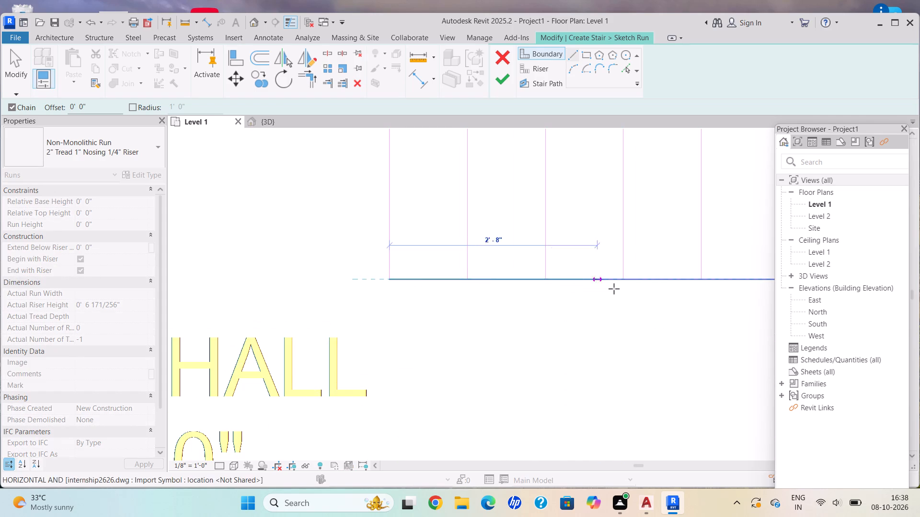
pyautogui.scroll(-4, 614, 289)
pyautogui.moveTo(614, 289); pyautogui.dragTo(279, 320, button='middle')
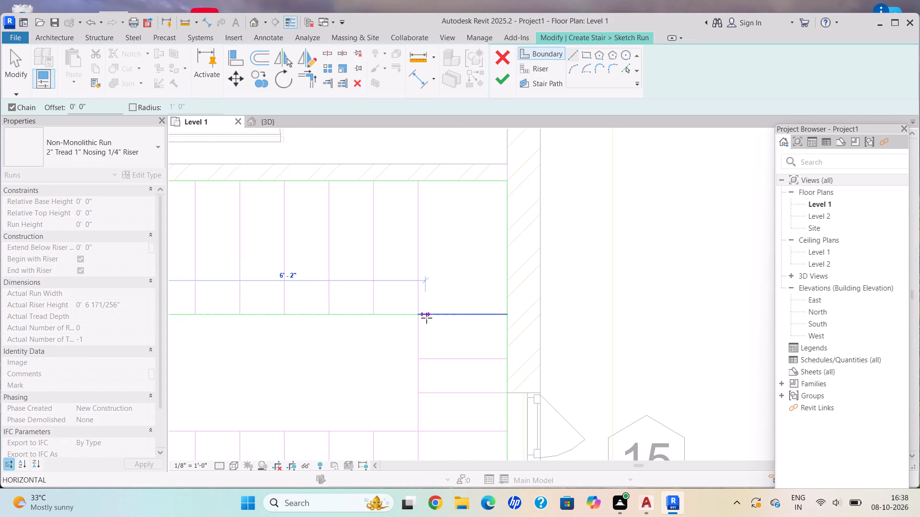
pyautogui.scroll(3, 425, 317)
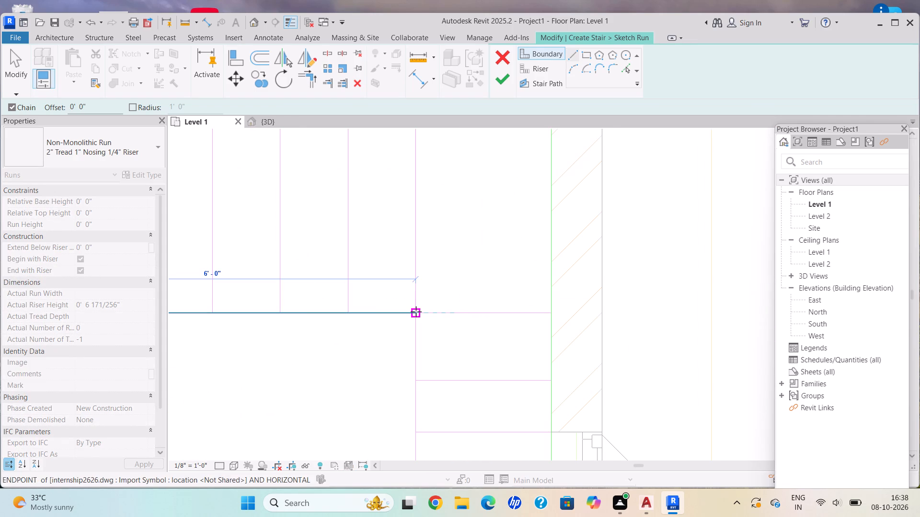
pyautogui.click(415, 312)
pyautogui.scroll(-4, 413, 414)
pyautogui.moveTo(413, 410); pyautogui.dragTo(388, 242, button='middle')
pyautogui.scroll(6, 373, 281)
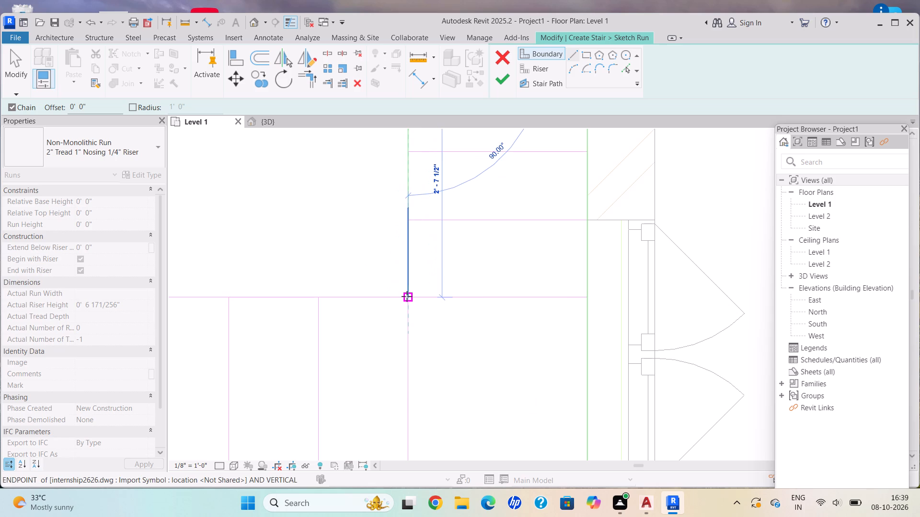
pyautogui.click(407, 296)
pyautogui.scroll(-3, 328, 292)
pyautogui.moveTo(327, 292); pyautogui.dragTo(524, 343, button='middle')
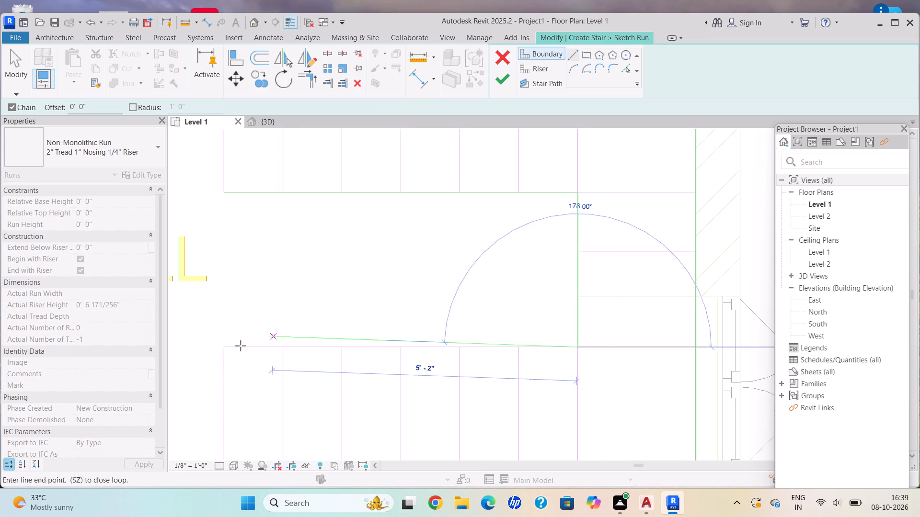
pyautogui.click(224, 350)
pyautogui.press('Escape')
# Start straight riser lines and sketch three across the upper flight over the CAD treads, from the inner boundary corner outward at 1'-0" spacing.
pyautogui.scroll(-4, 332, 259)
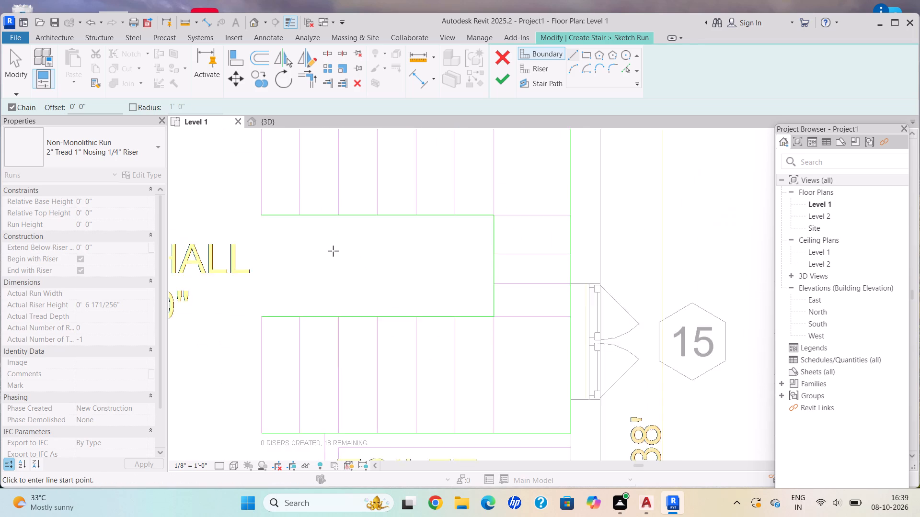
pyautogui.moveTo(333, 235); pyautogui.dragTo(370, 325, button='middle')
pyautogui.scroll(-2, 362, 300)
pyautogui.scroll(1, 345, 192)
pyautogui.click(546, 68)
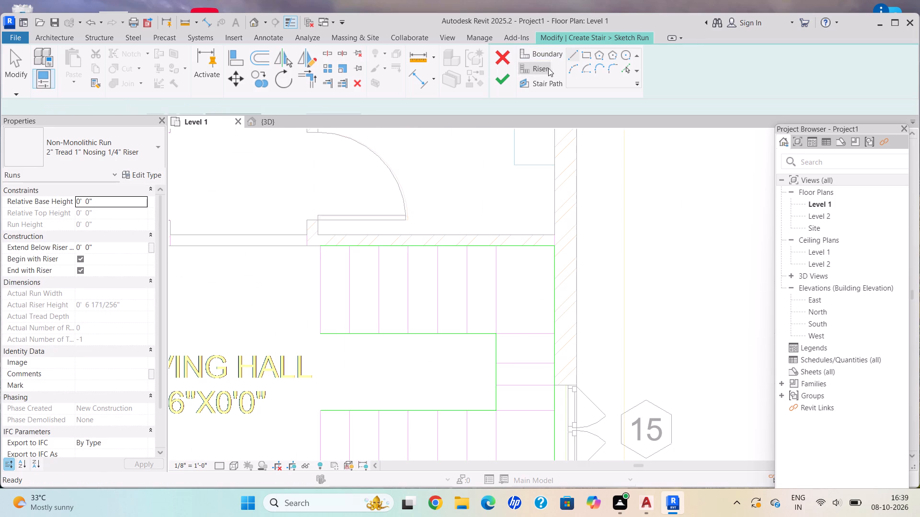
pyautogui.click(570, 55)
pyautogui.scroll(4, 524, 311)
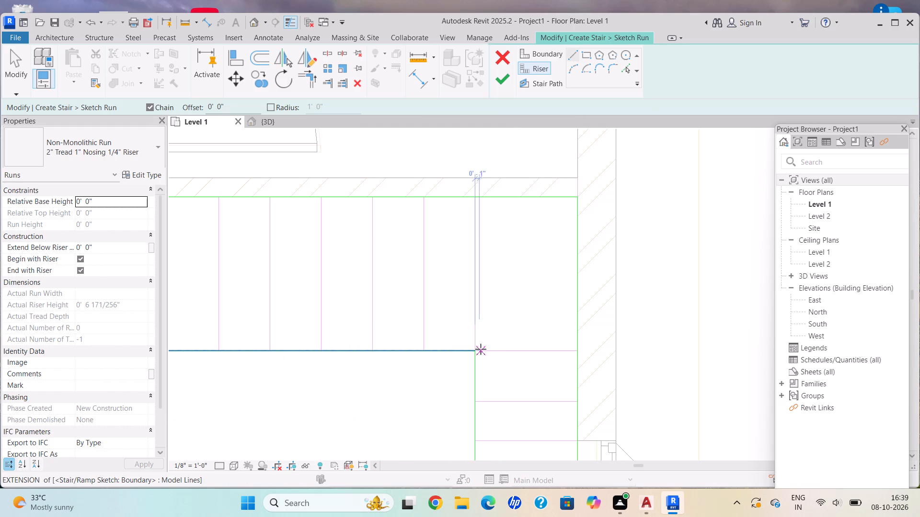
pyautogui.click(475, 350)
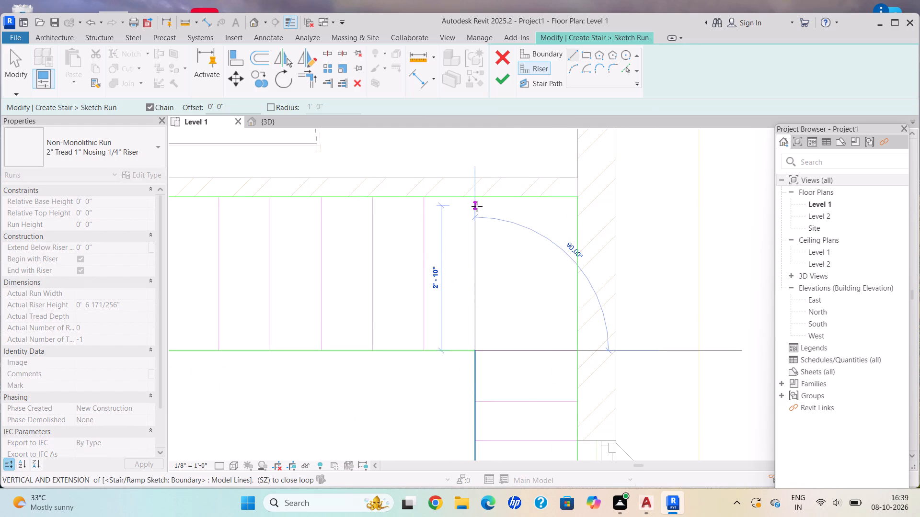
pyautogui.click(474, 197)
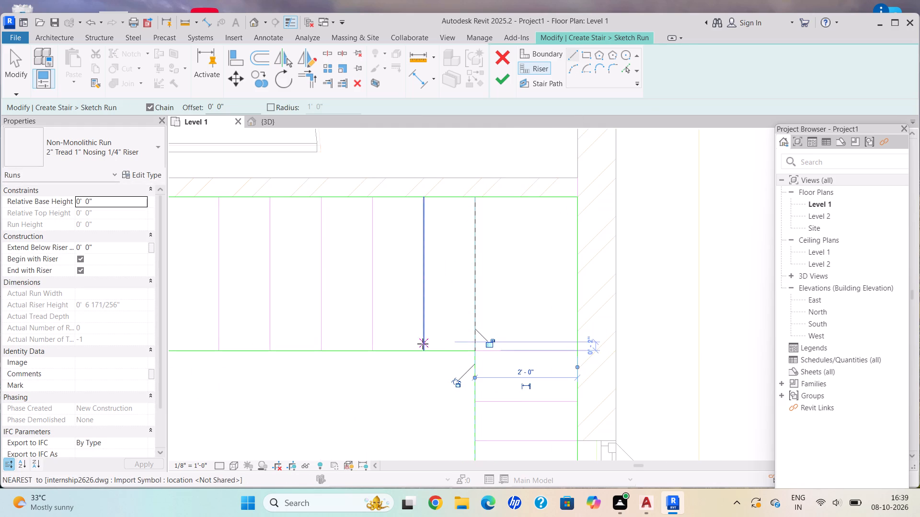
pyautogui.click(425, 353)
pyautogui.click(424, 196)
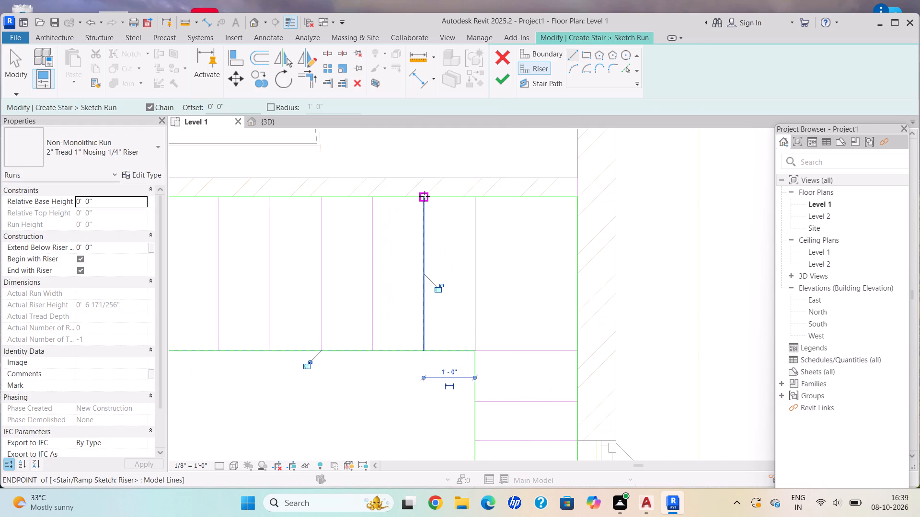
pyautogui.click(371, 351)
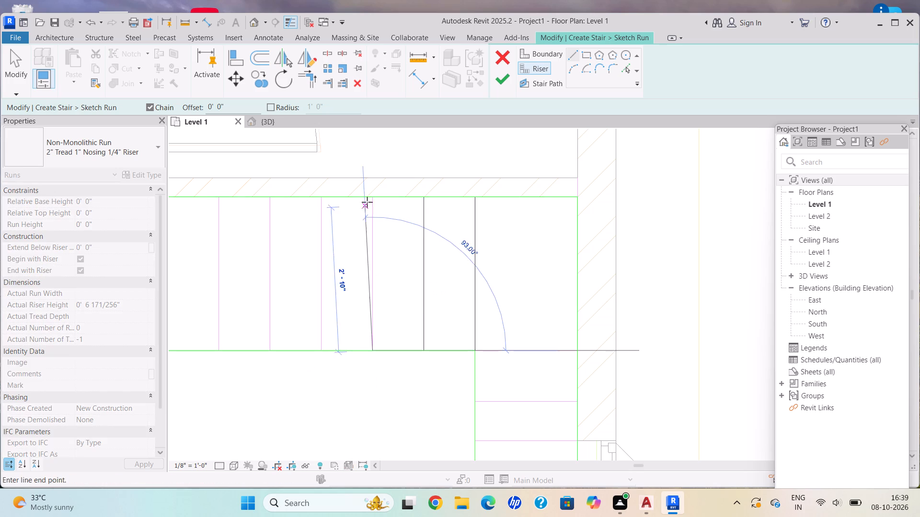
pyautogui.click(375, 195)
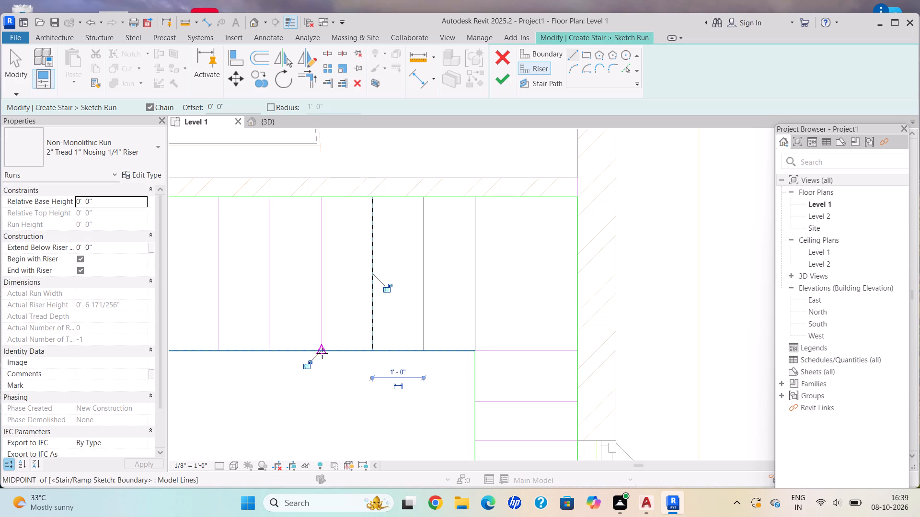
# Sketch three more risers across the upper flight toward its open end, each 1'-0" apart over the CAD tread lines.
pyautogui.click(322, 353)
pyautogui.click(318, 198)
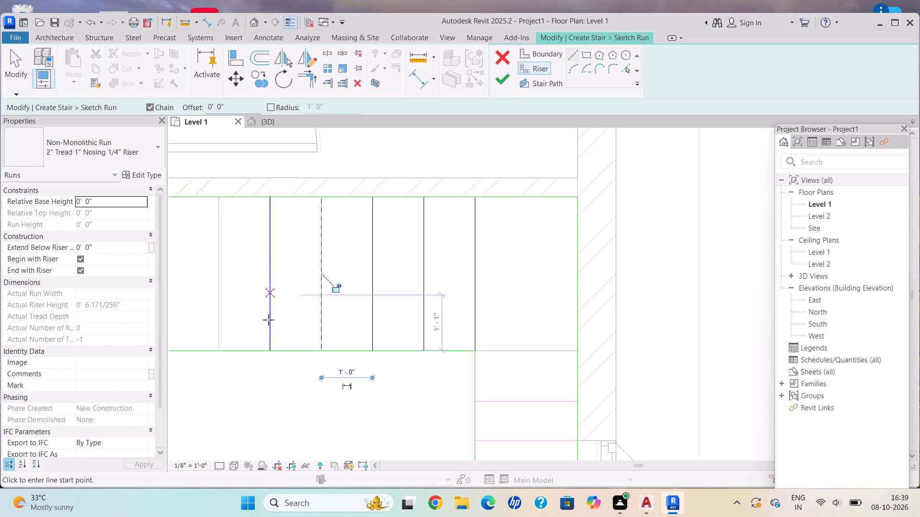
pyautogui.click(270, 353)
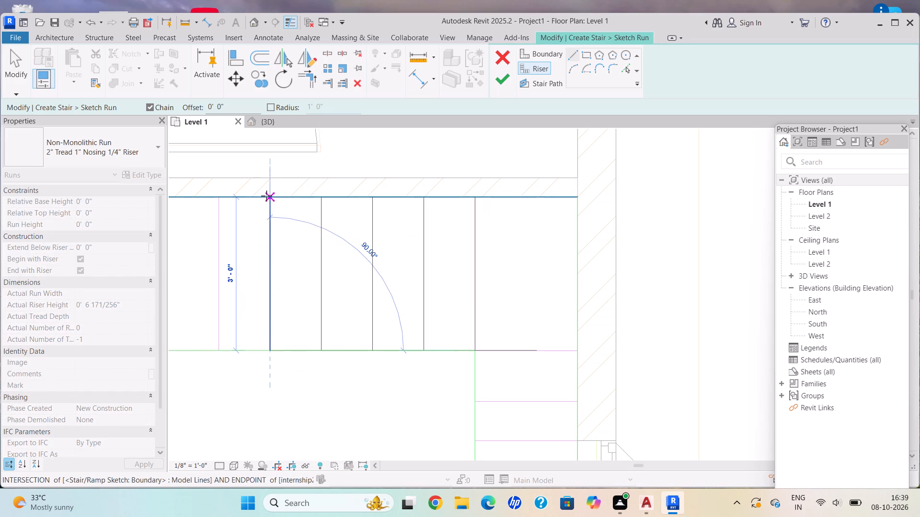
pyautogui.click(266, 196)
pyautogui.click(218, 351)
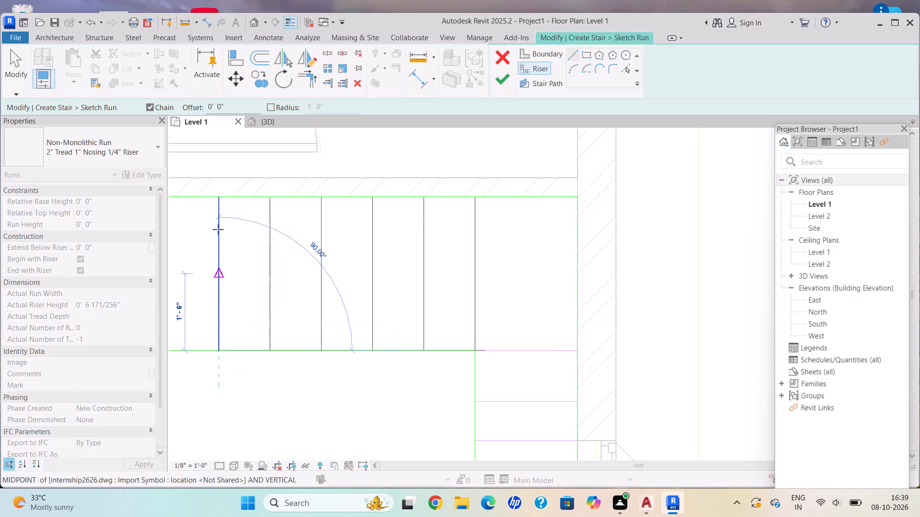
pyautogui.click(218, 197)
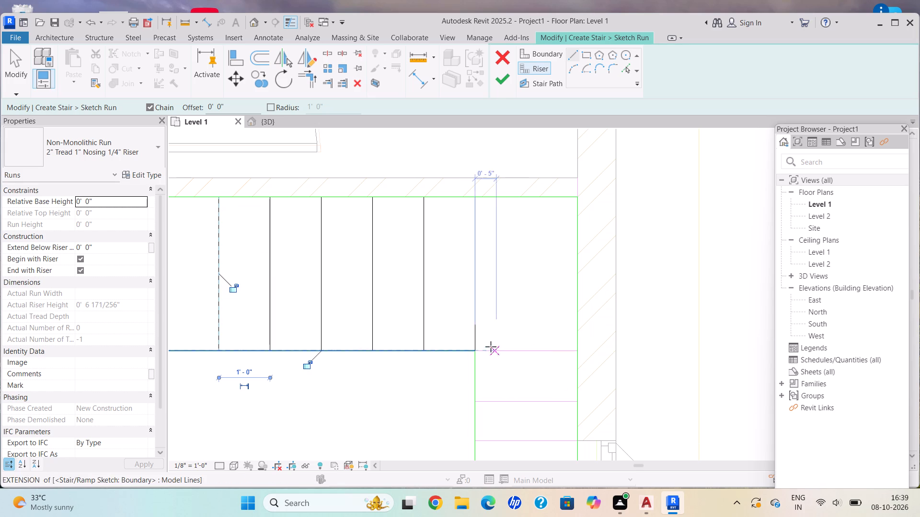
# Sketch the 3'-0" riser that closes the upper flight's open end, from the inner boundary's endpoint to the outer boundary's endpoint.
pyautogui.scroll(-4, 486, 368)
pyautogui.moveTo(324, 300); pyautogui.dragTo(443, 268, button='middle')
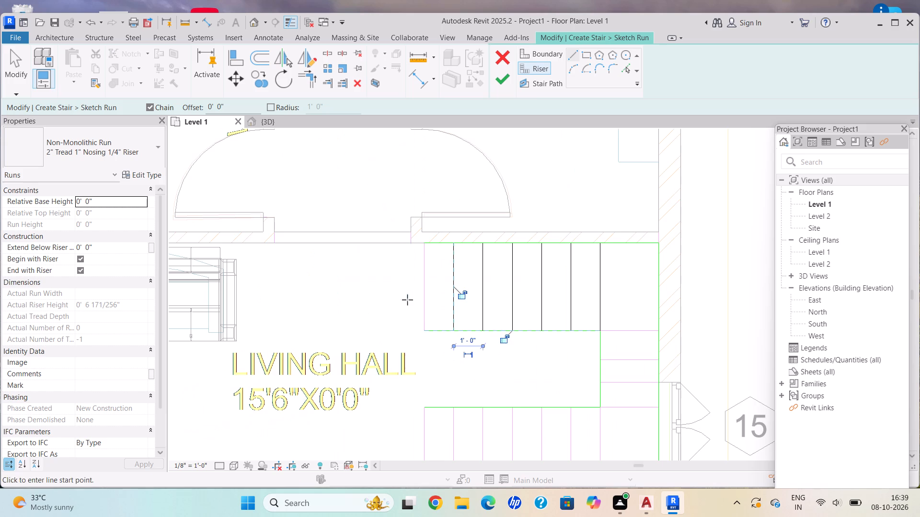
pyautogui.scroll(3, 433, 323)
pyautogui.scroll(-1, 449, 338)
pyautogui.scroll(8, 449, 338)
pyautogui.scroll(5, 395, 344)
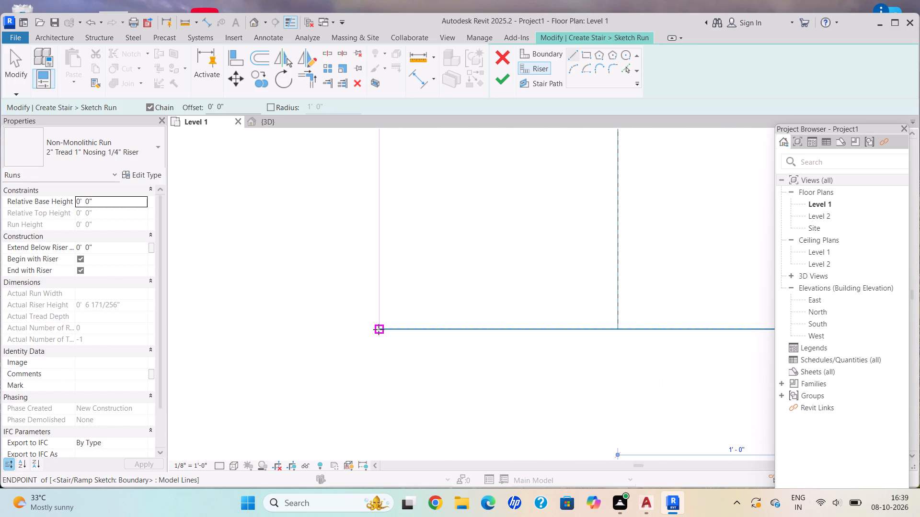
pyautogui.click(379, 329)
pyautogui.scroll(-1, 384, 191)
pyautogui.moveTo(377, 189); pyautogui.dragTo(368, 321, button='middle')
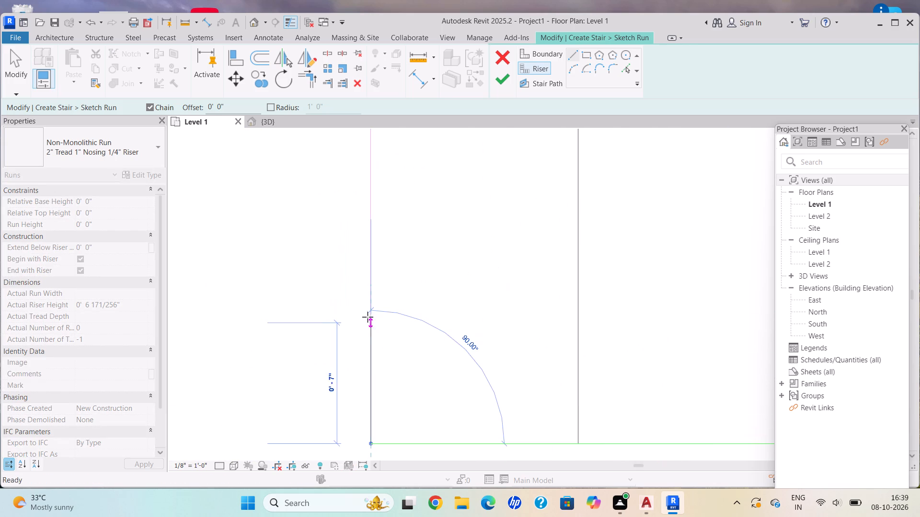
pyautogui.scroll(-4, 371, 235)
pyautogui.middleClick(377, 198)
pyautogui.moveTo(371, 284); pyautogui.dragTo(374, 322, button='middle')
pyautogui.moveTo(368, 225); pyautogui.dragTo(362, 371, button='middle')
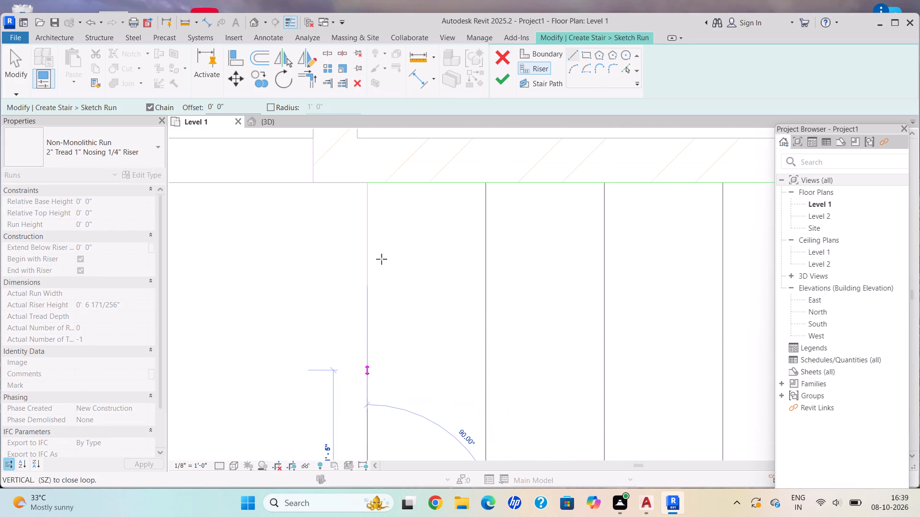
pyautogui.click(366, 183)
pyautogui.scroll(-3, 459, 342)
pyautogui.moveTo(459, 342); pyautogui.dragTo(412, 156, button='middle')
pyautogui.scroll(-1, 412, 156)
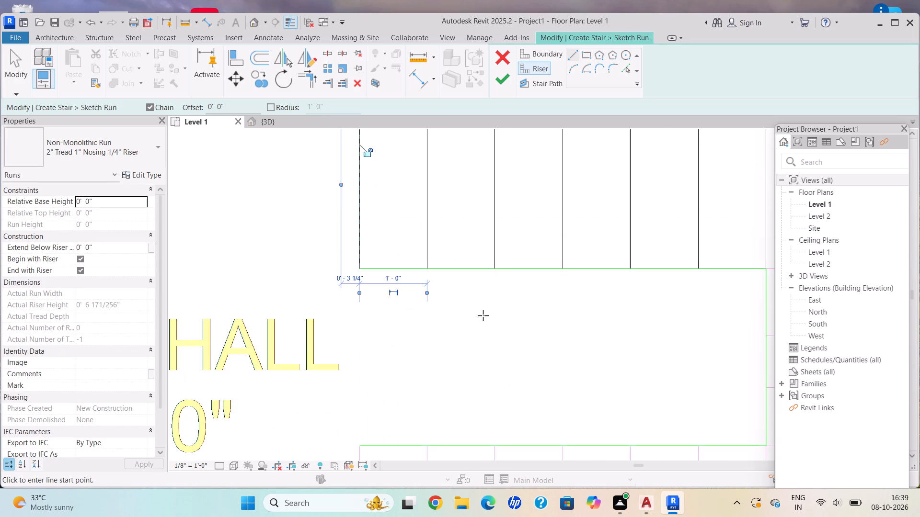
pyautogui.press('Escape')
# Sketch a 2'-0" riser from the upper inner boundary corner across the connecting section to the outer wall boundary.
pyautogui.moveTo(399, 213); pyautogui.dragTo(326, 129, button='middle')
pyautogui.moveTo(632, 309); pyautogui.dragTo(355, 246, button='middle')
pyautogui.scroll(3, 435, 180)
pyautogui.scroll(-1, 436, 179)
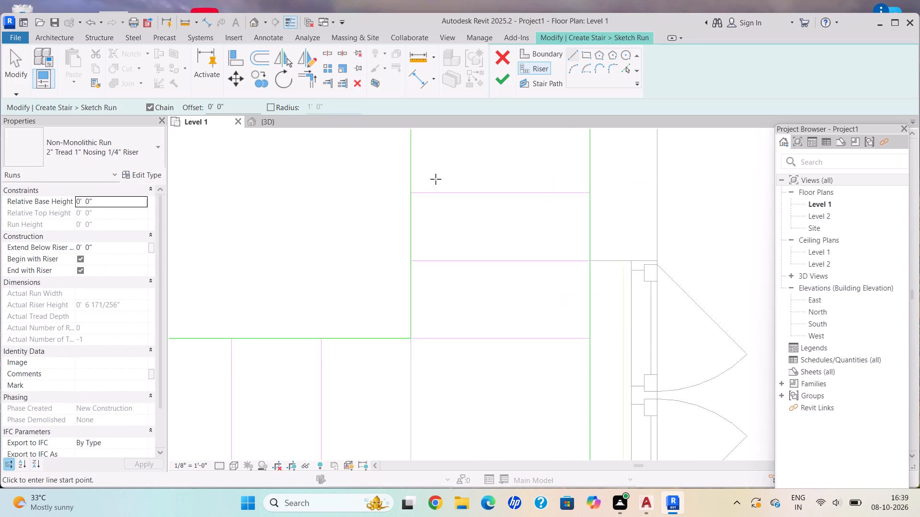
pyautogui.moveTo(436, 179); pyautogui.dragTo(399, 349, button='middle')
pyautogui.scroll(4, 373, 280)
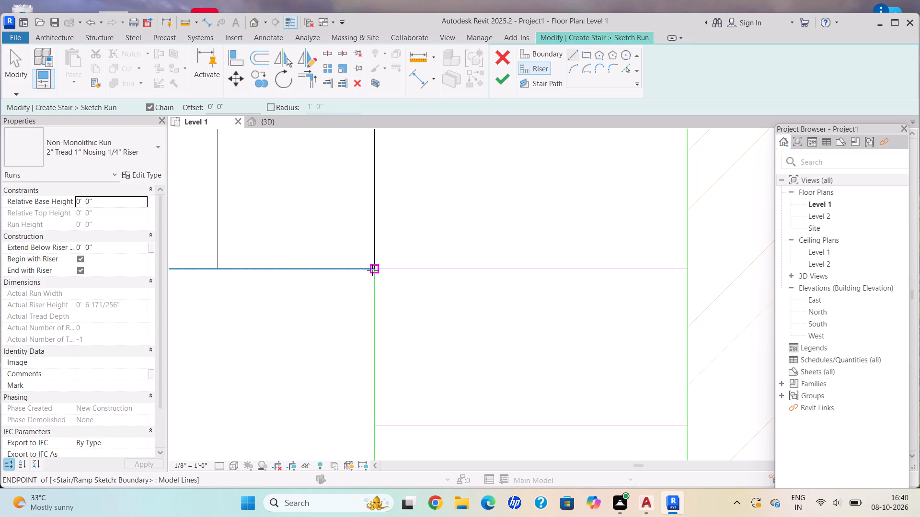
pyautogui.click(376, 267)
pyautogui.click(687, 270)
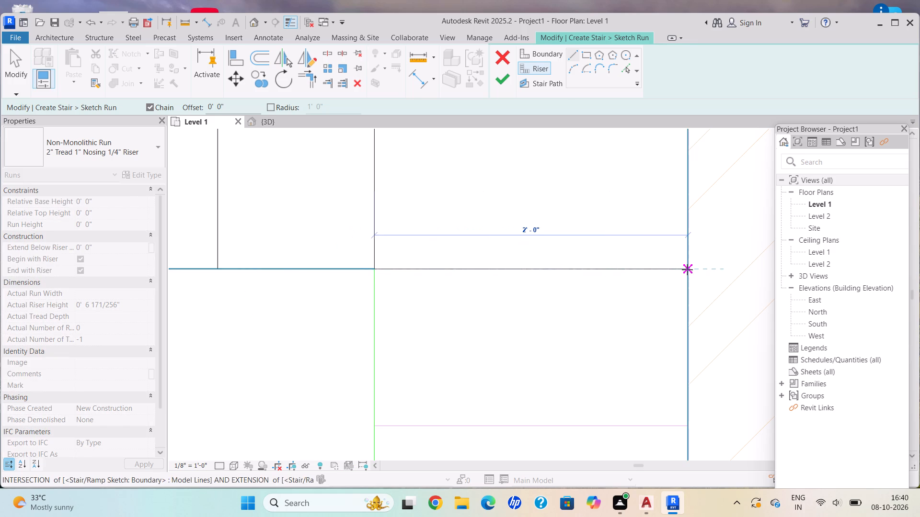
# Sketch two intermediate risers across the connecting section over the CAD lines, 1'-0" below the upper corner riser and about 9" further down.
pyautogui.scroll(-1, 689, 270)
pyautogui.moveTo(684, 267); pyautogui.dragTo(672, 250, button='middle')
pyautogui.moveTo(653, 222); pyautogui.dragTo(638, 199, button='middle')
pyautogui.scroll(1, 638, 199)
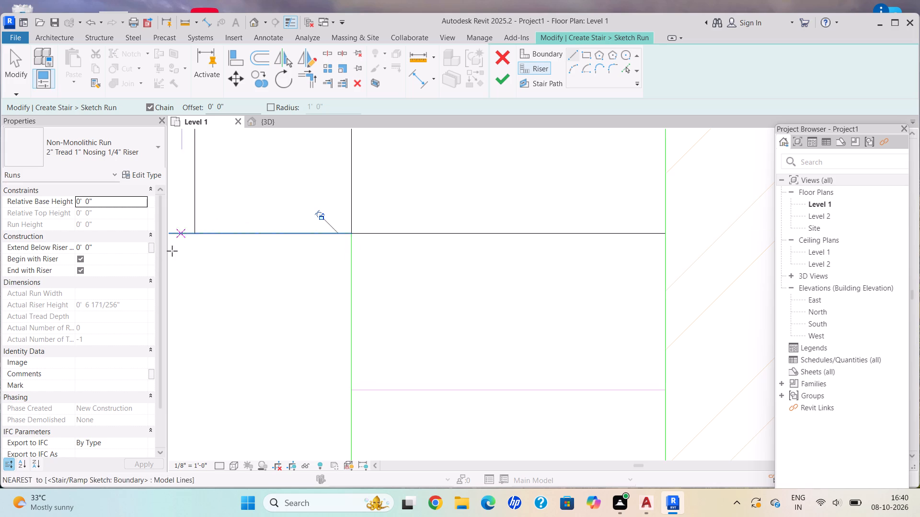
pyautogui.scroll(-3, 430, 324)
pyautogui.moveTo(418, 313); pyautogui.dragTo(394, 176, button='middle')
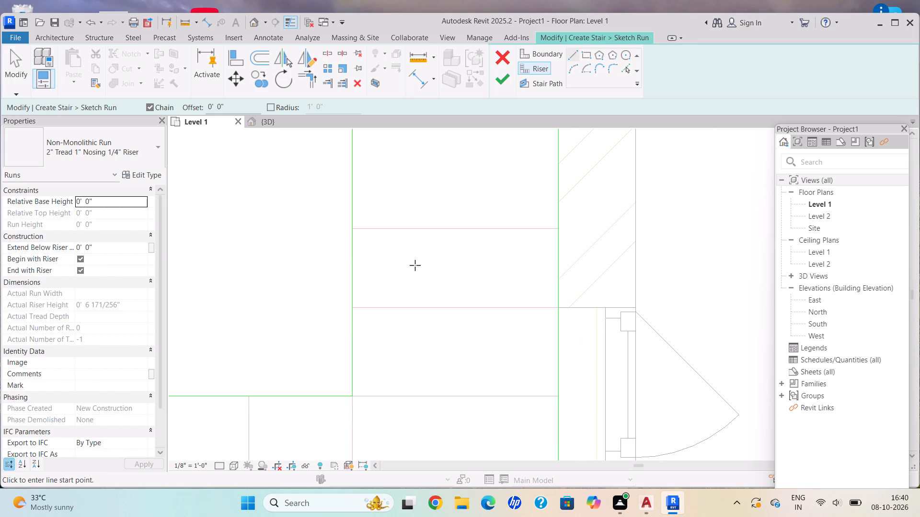
pyautogui.moveTo(408, 167); pyautogui.dragTo(386, 266, button='middle')
pyautogui.scroll(4, 350, 324)
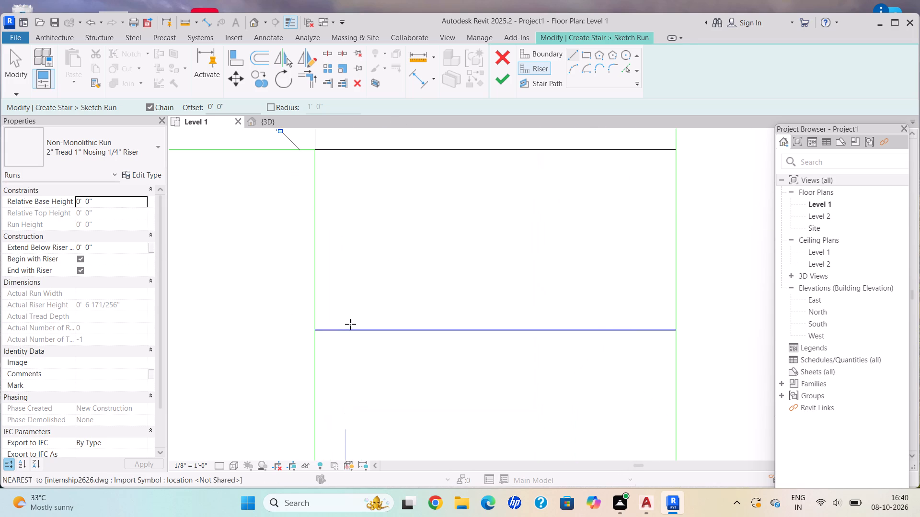
pyautogui.click(314, 330)
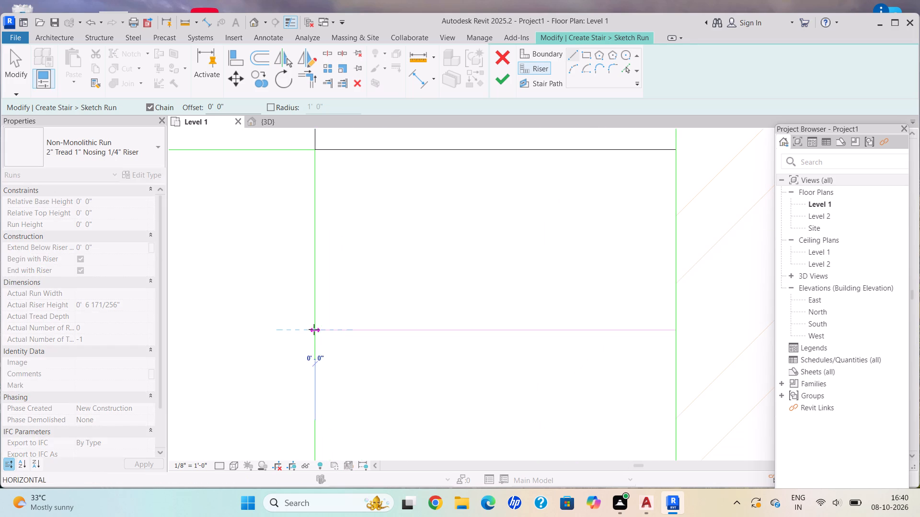
pyautogui.click(677, 330)
pyautogui.scroll(-3, 535, 389)
pyautogui.moveTo(531, 389); pyautogui.dragTo(499, 254, button='middle')
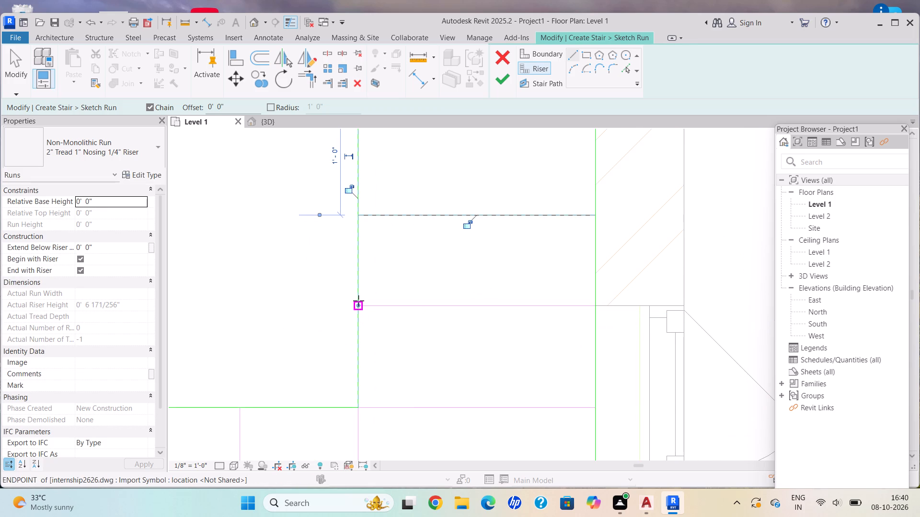
pyautogui.click(357, 304)
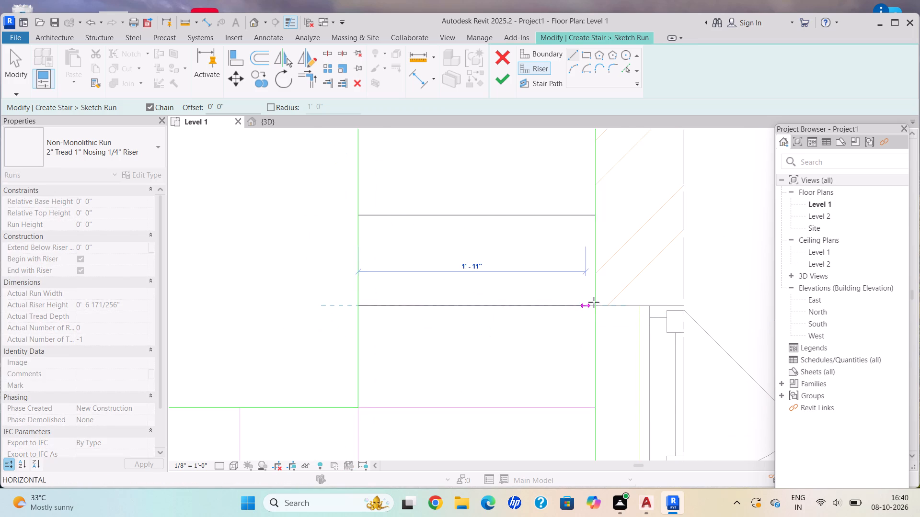
pyautogui.click(596, 307)
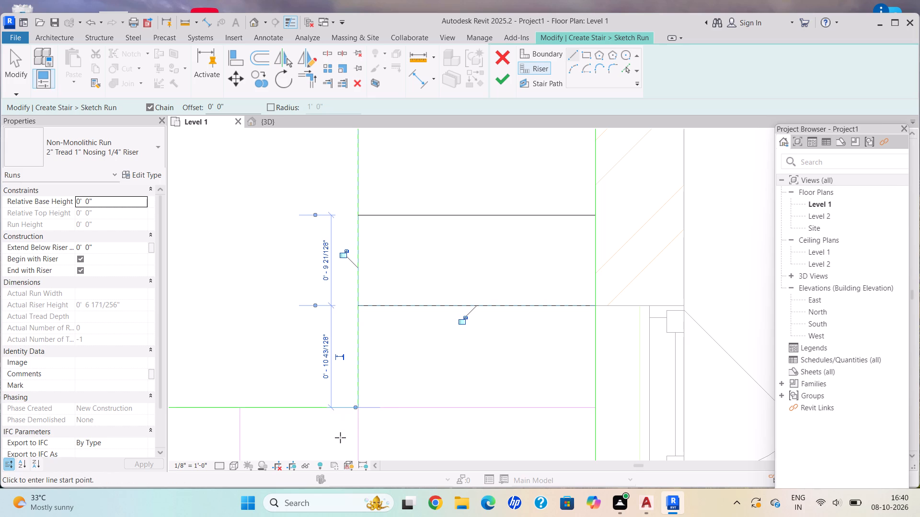
# Sketch a 2'-0" riser from the lower inner boundary corner across the connecting section to the outer wall boundary.
pyautogui.scroll(4, 346, 453)
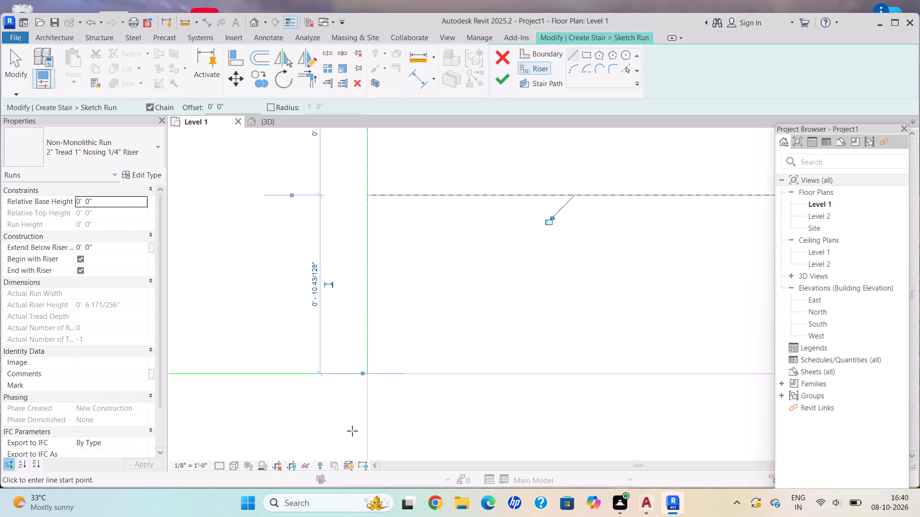
pyautogui.scroll(3, 365, 390)
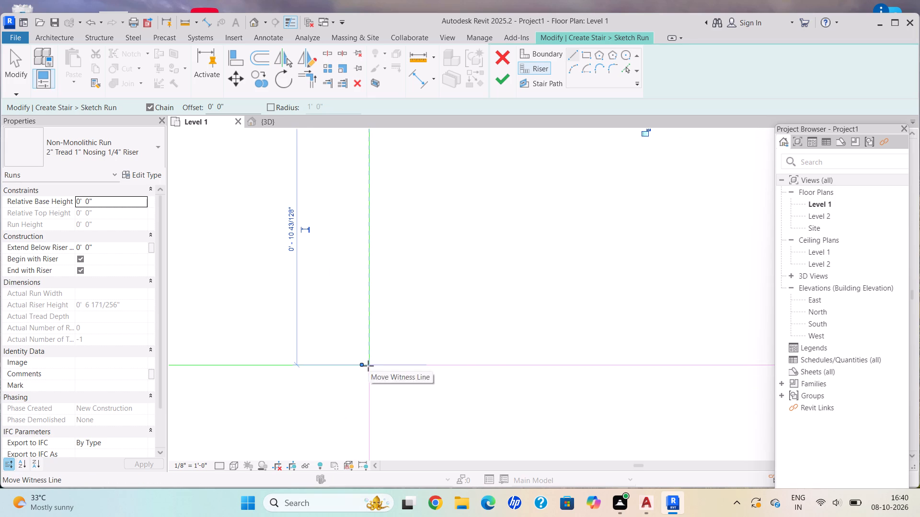
pyautogui.click(368, 366)
pyautogui.scroll(-1, 496, 372)
pyautogui.scroll(7, 391, 370)
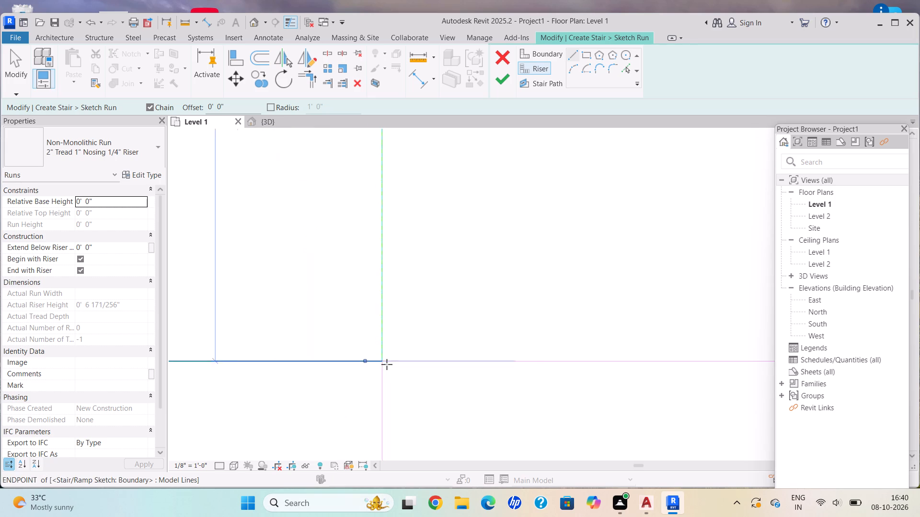
pyautogui.scroll(1, 387, 364)
pyautogui.click(378, 361)
pyautogui.scroll(-4, 534, 362)
pyautogui.moveTo(534, 362); pyautogui.dragTo(265, 359, button='middle')
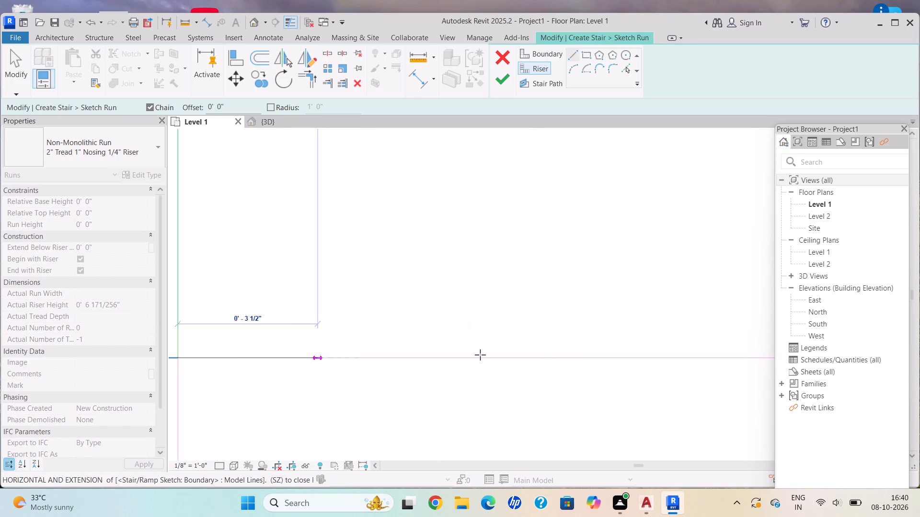
pyautogui.scroll(-4, 589, 345)
pyautogui.moveTo(589, 345); pyautogui.dragTo(274, 343, button='middle')
pyautogui.scroll(-1, 270, 343)
pyautogui.click(544, 348)
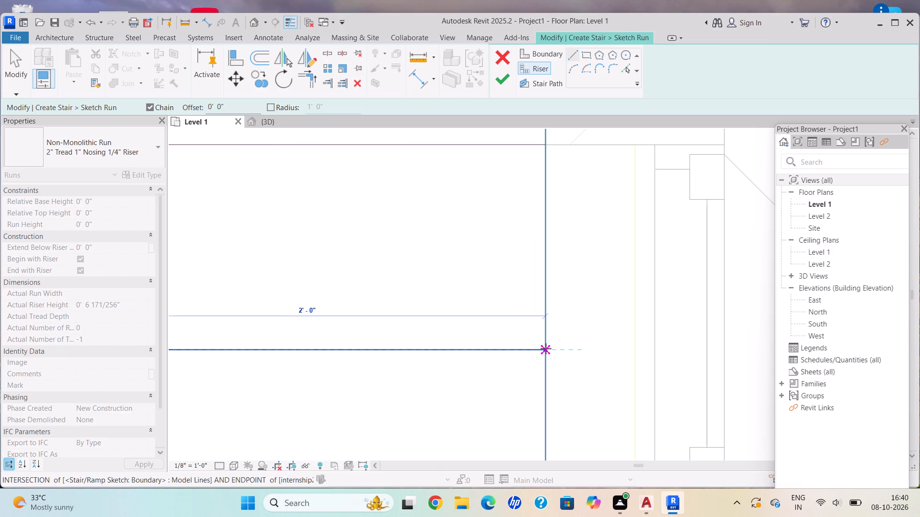
pyautogui.press('Escape')
# Sketch the lower flight's first riser, 3'-0" long, from the lower inner boundary corner to the outer boundary along the TOILET wall.
pyautogui.scroll(-4, 378, 363)
pyautogui.moveTo(378, 363); pyautogui.dragTo(509, 266, button='middle')
pyautogui.scroll(4, 337, 272)
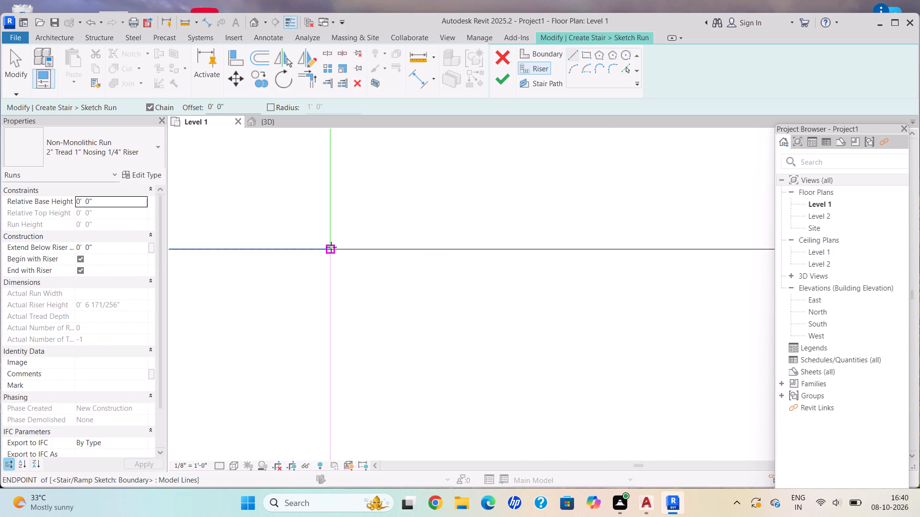
pyautogui.click(329, 247)
pyautogui.scroll(-5, 329, 409)
pyautogui.moveTo(329, 409); pyautogui.dragTo(332, 310, button='middle')
pyautogui.moveTo(350, 371); pyautogui.dragTo(352, 190, button='middle')
pyautogui.scroll(-2, 325, 310)
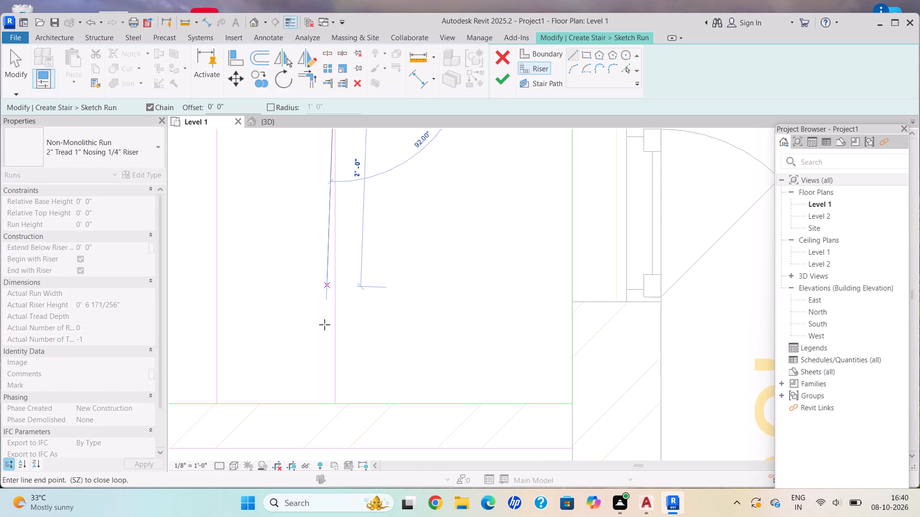
pyautogui.click(332, 380)
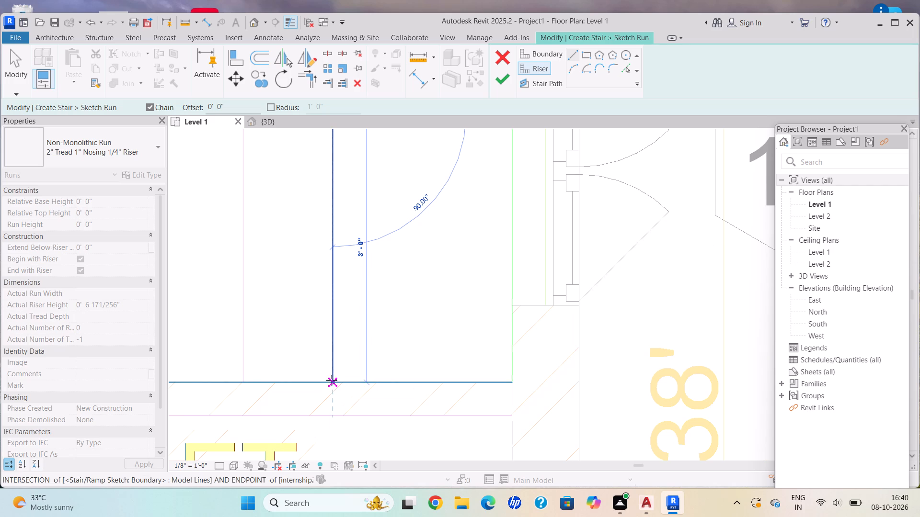
# Sketch the lower flight's next four risers over the CAD lines, each 3'-0" long and 1'-0" apart, heading toward LIVING HALL.
pyautogui.scroll(-1, 248, 206)
pyautogui.moveTo(258, 210); pyautogui.dragTo(321, 330, button='middle')
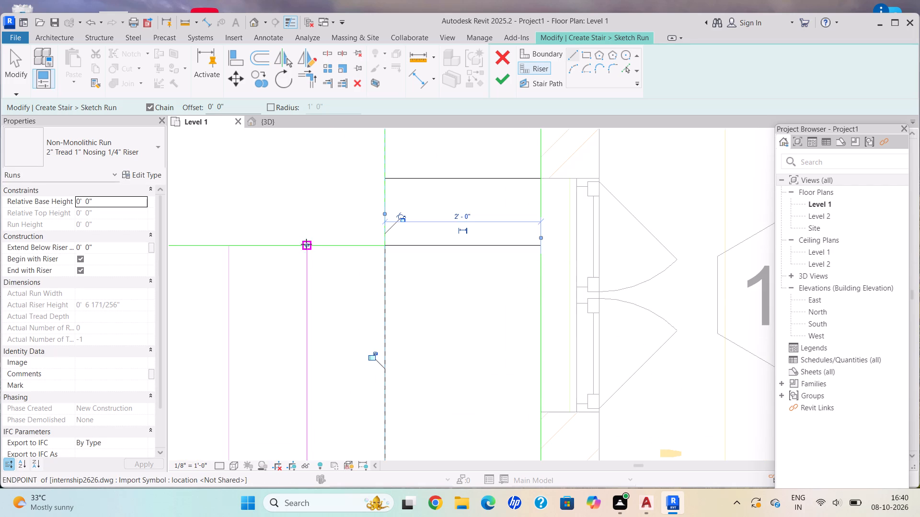
pyautogui.click(309, 244)
pyautogui.moveTo(349, 393); pyautogui.dragTo(331, 206, button='middle')
pyautogui.scroll(-1, 331, 206)
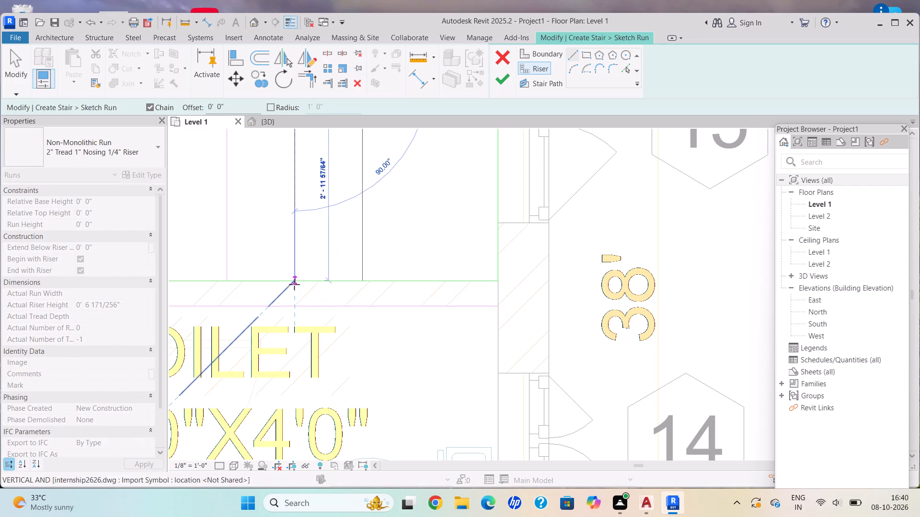
pyautogui.click(294, 284)
pyautogui.scroll(-2, 264, 238)
pyautogui.moveTo(263, 232); pyautogui.dragTo(349, 371, button='middle')
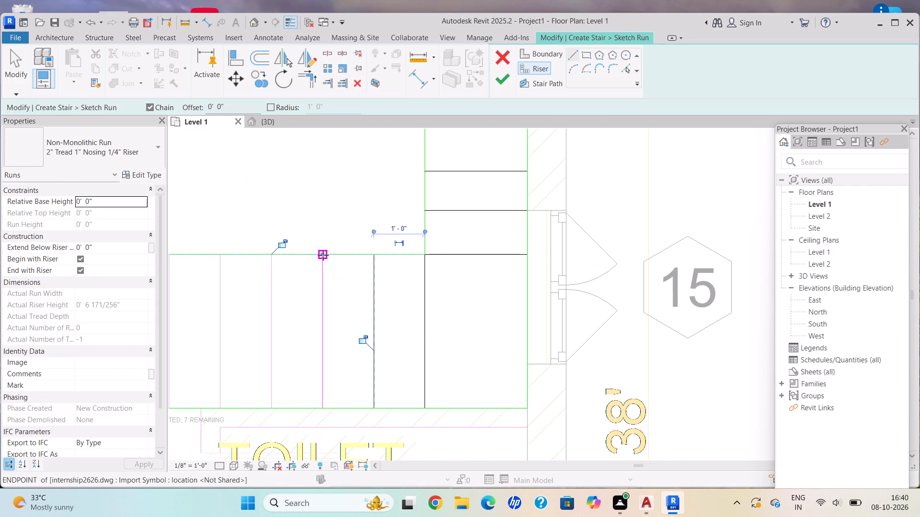
pyautogui.click(323, 255)
pyautogui.click(323, 408)
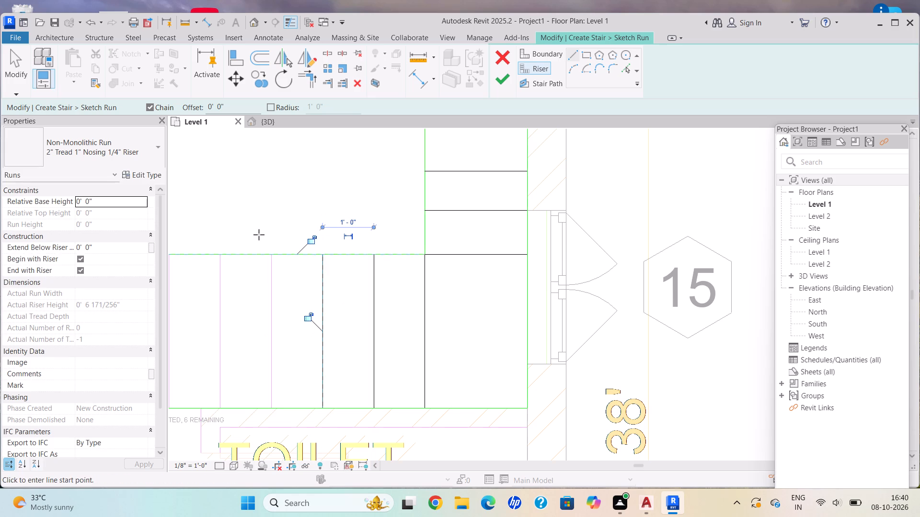
pyautogui.click(271, 255)
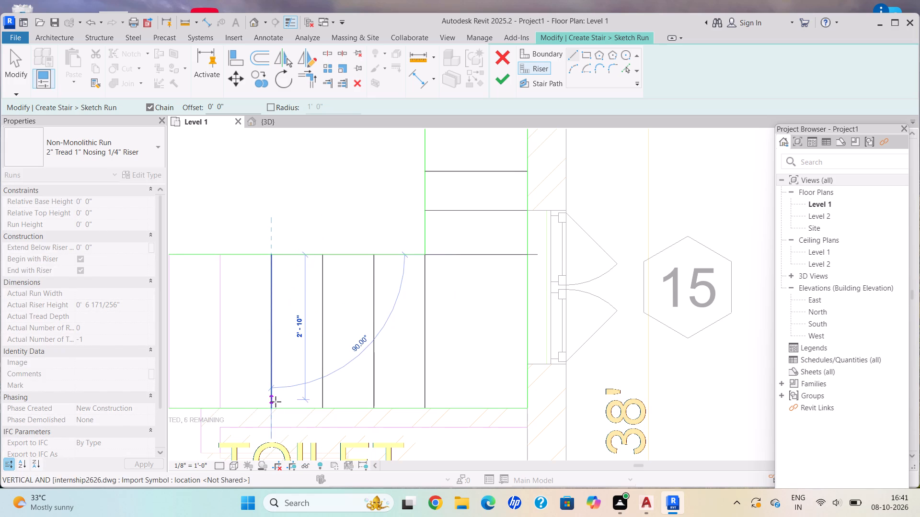
pyautogui.click(274, 405)
pyautogui.click(218, 254)
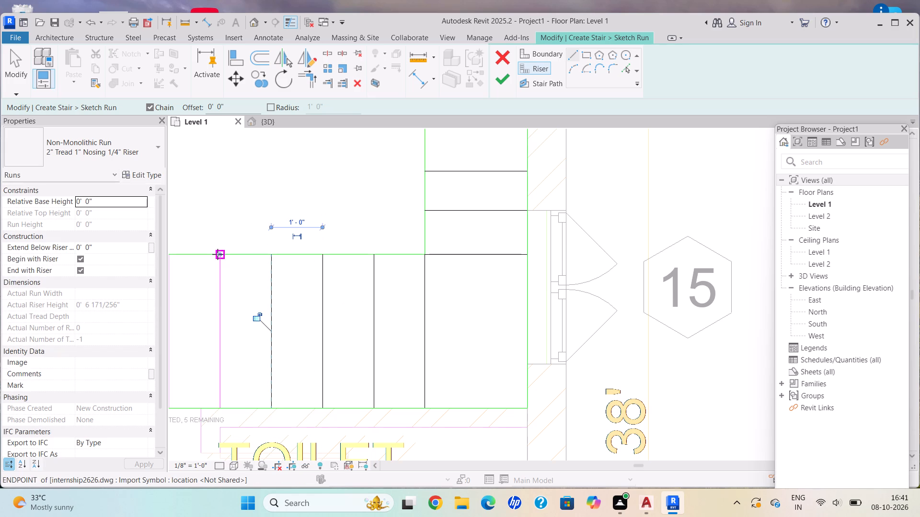
pyautogui.click(218, 405)
# Sketch the lower flight's last two risers over the CAD lines, the final one closing its open end at LIVING HALL.
pyautogui.scroll(-1, 215, 378)
pyautogui.moveTo(215, 378); pyautogui.dragTo(280, 378, button='middle')
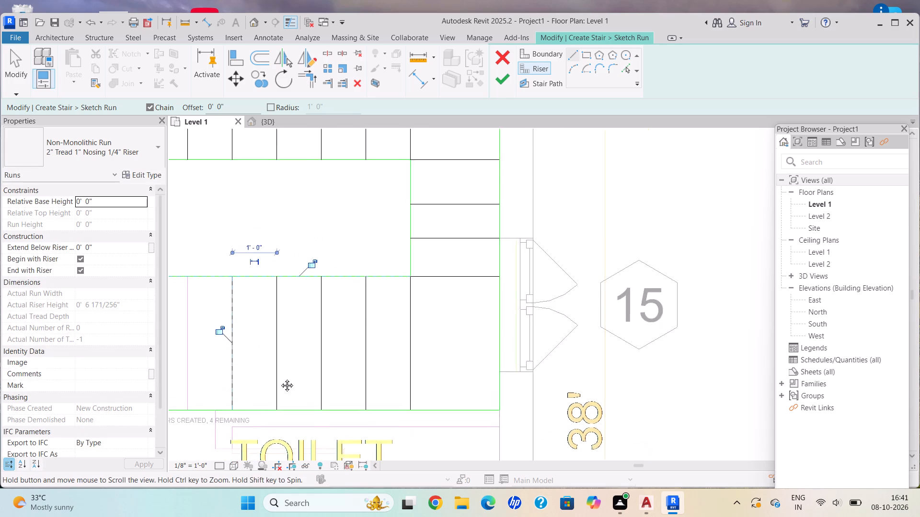
pyautogui.moveTo(280, 378); pyautogui.dragTo(332, 378, button='middle')
pyautogui.click(294, 270)
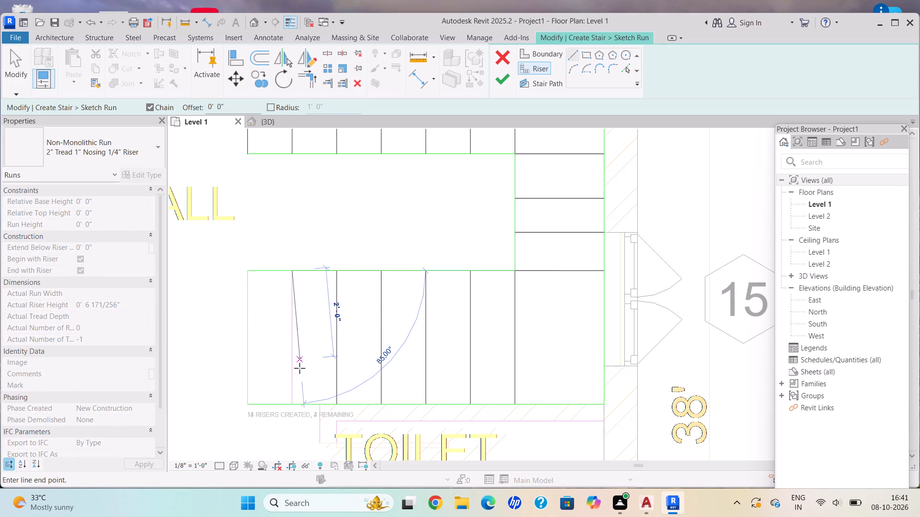
pyautogui.click(291, 405)
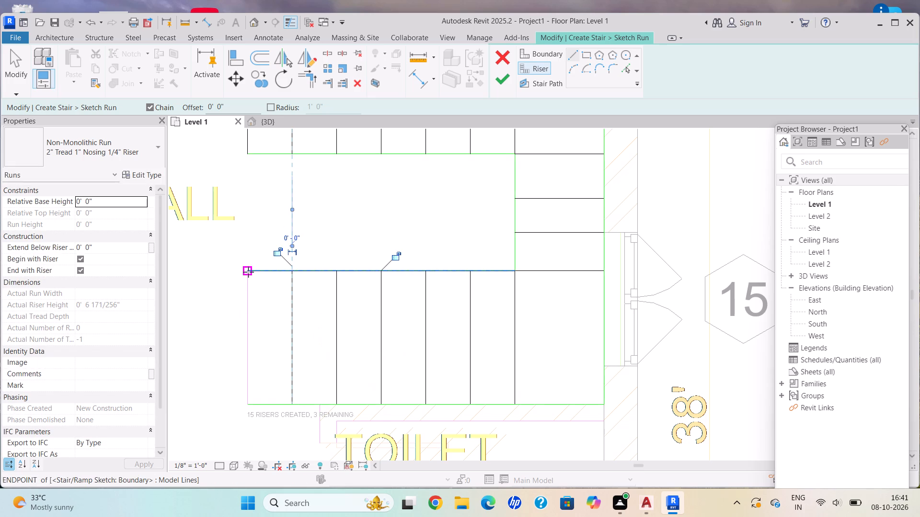
pyautogui.click(248, 272)
pyautogui.click(249, 405)
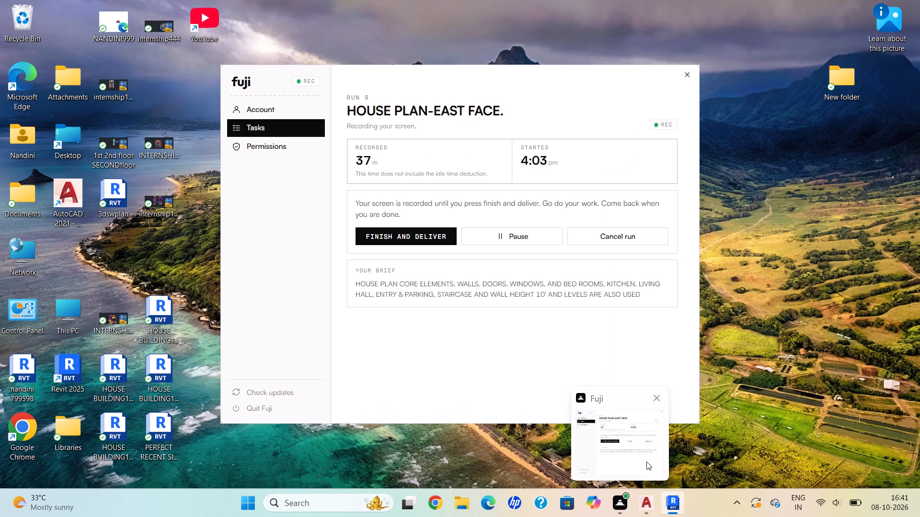
# Sketch a U-shaped stair path from the lower flight's open end, about 7'-4", 6'-6" and back to the upper flight's end, and finish the run sketch.
pyautogui.scroll(-3, 442, 283)
pyautogui.moveTo(542, 280); pyautogui.dragTo(493, 351, button='middle')
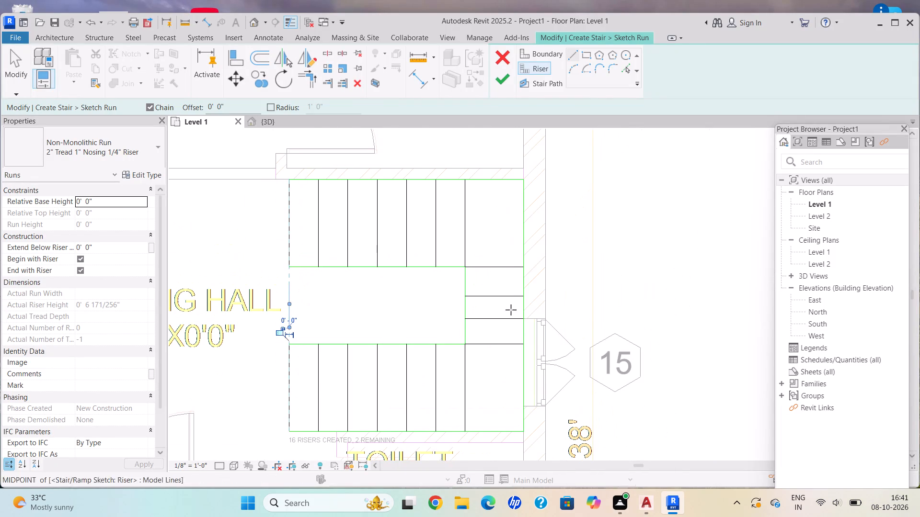
pyautogui.moveTo(496, 322); pyautogui.dragTo(543, 298, button='middle')
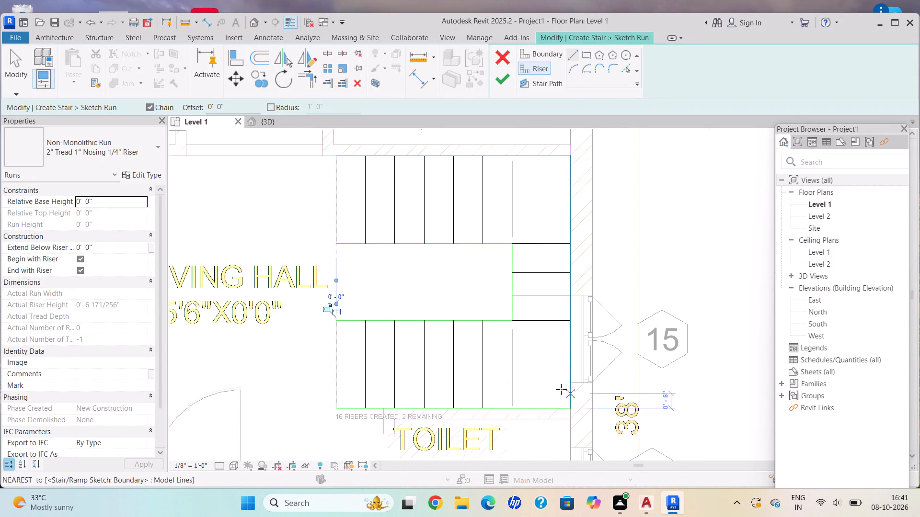
pyautogui.scroll(1, 549, 379)
pyautogui.click(531, 82)
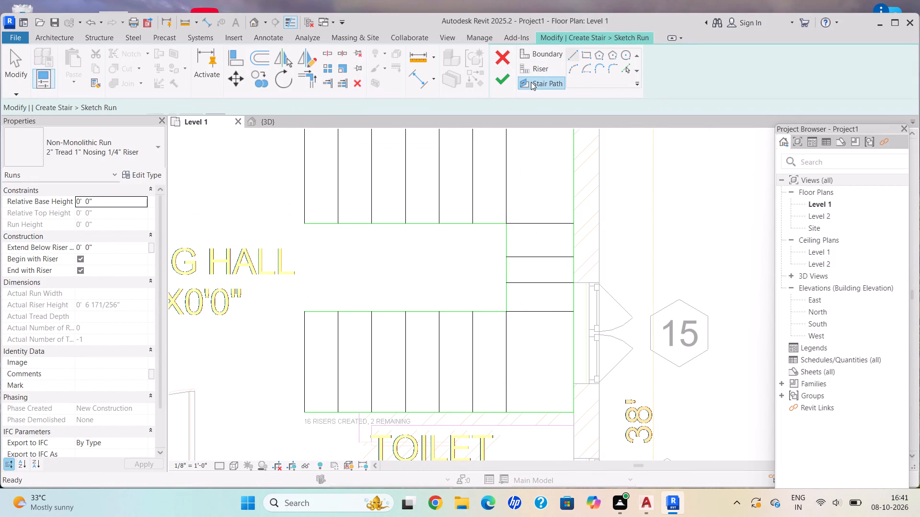
pyautogui.click(575, 56)
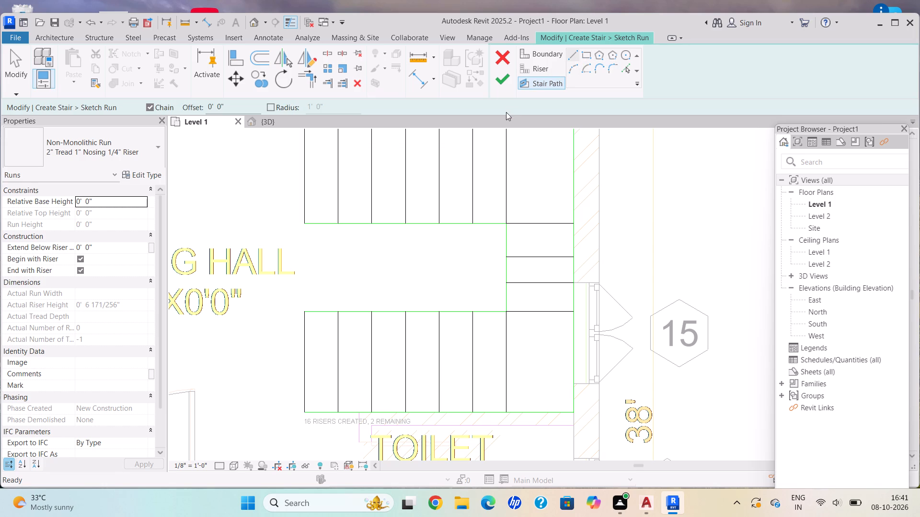
pyautogui.click(575, 52)
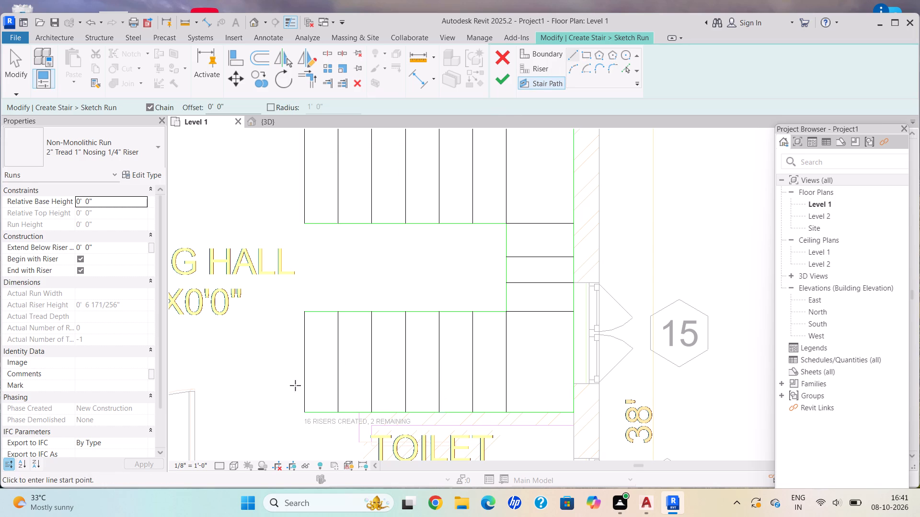
pyautogui.moveTo(326, 264); pyautogui.dragTo(306, 362, button='middle')
pyautogui.moveTo(381, 341); pyautogui.dragTo(359, 247, button='middle')
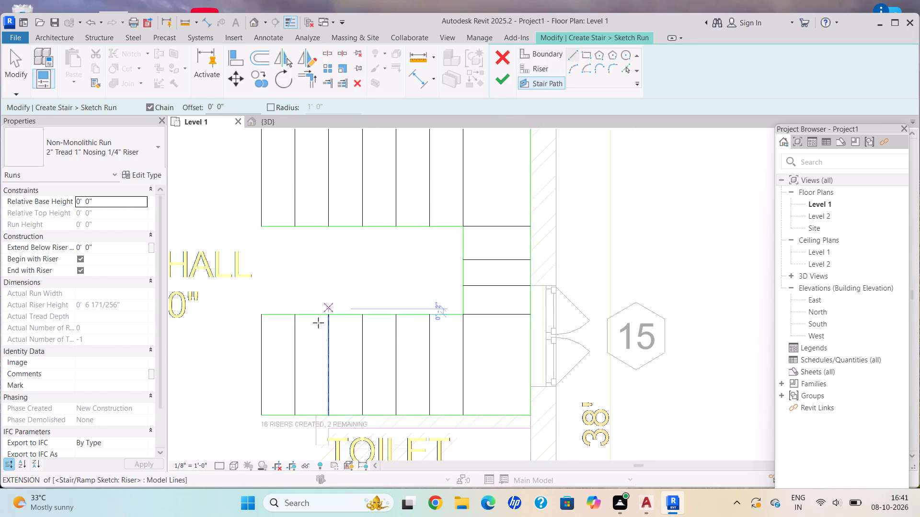
pyautogui.click(261, 376)
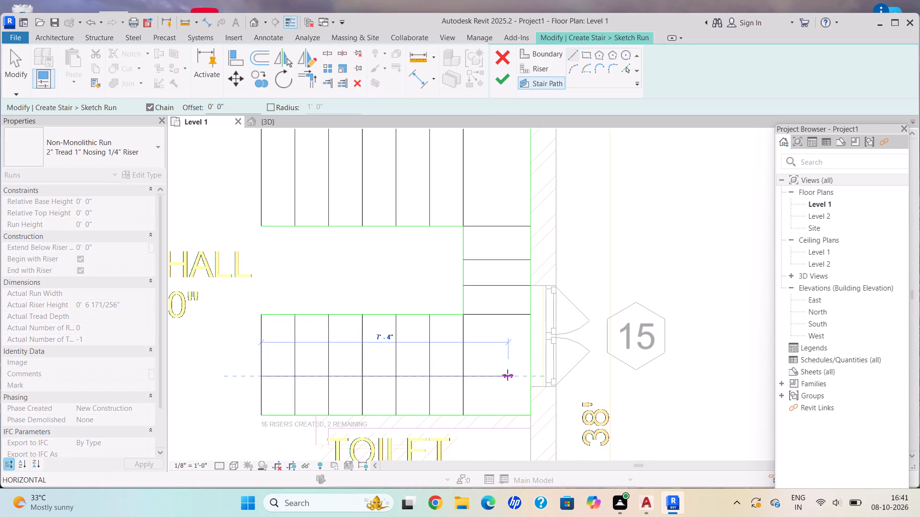
pyautogui.click(508, 375)
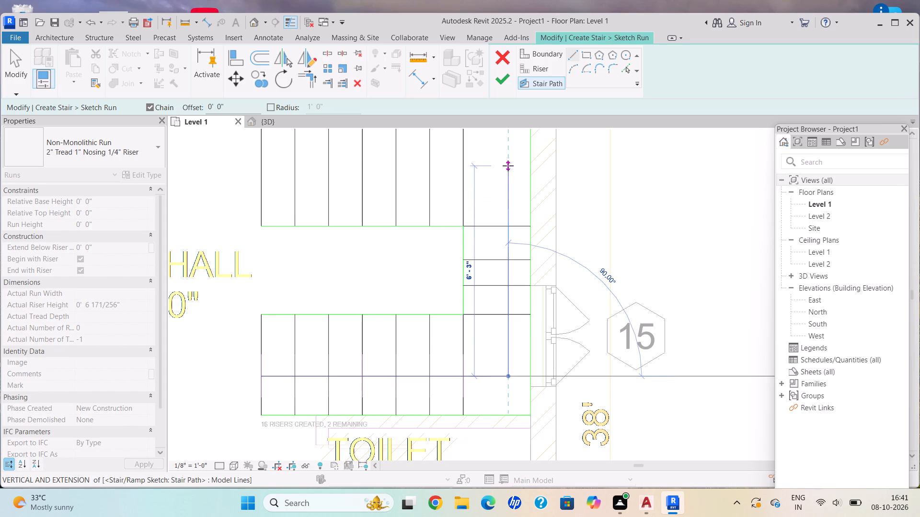
pyautogui.click(508, 158)
pyautogui.click(261, 157)
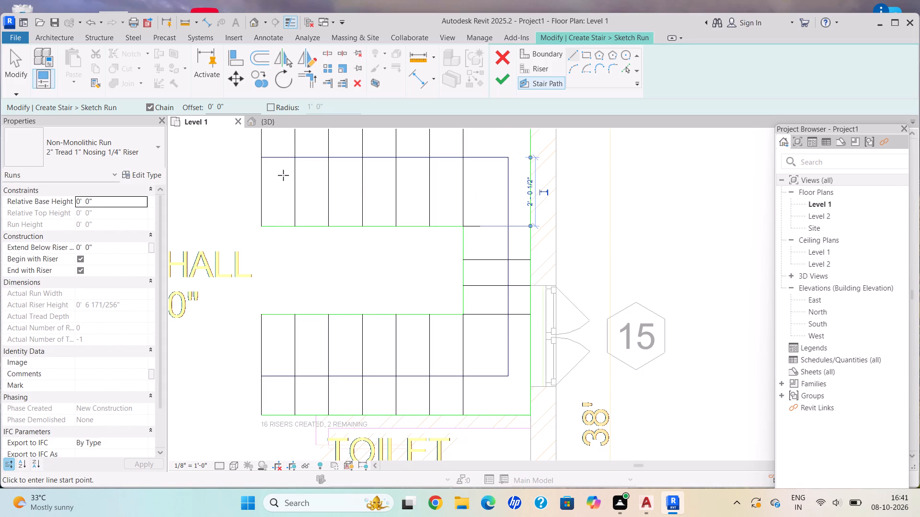
pyautogui.click(510, 84)
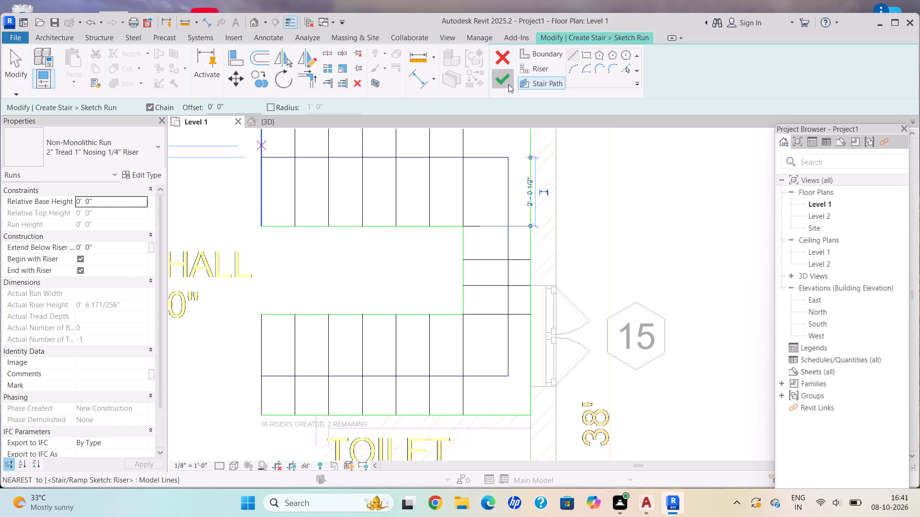
pyautogui.press('Escape')
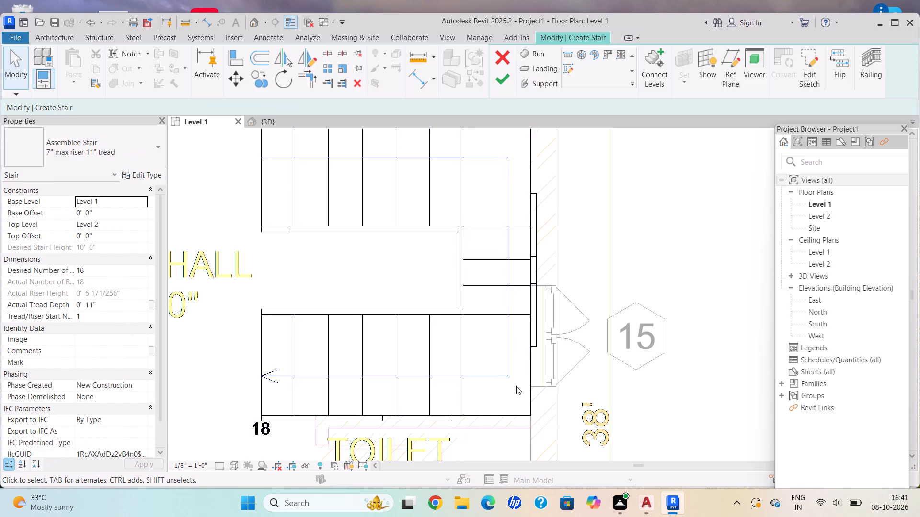
# Delete the outer stringer of the lower flight along the TOILET wall.
pyautogui.scroll(8, 457, 430)
pyautogui.click(435, 419)
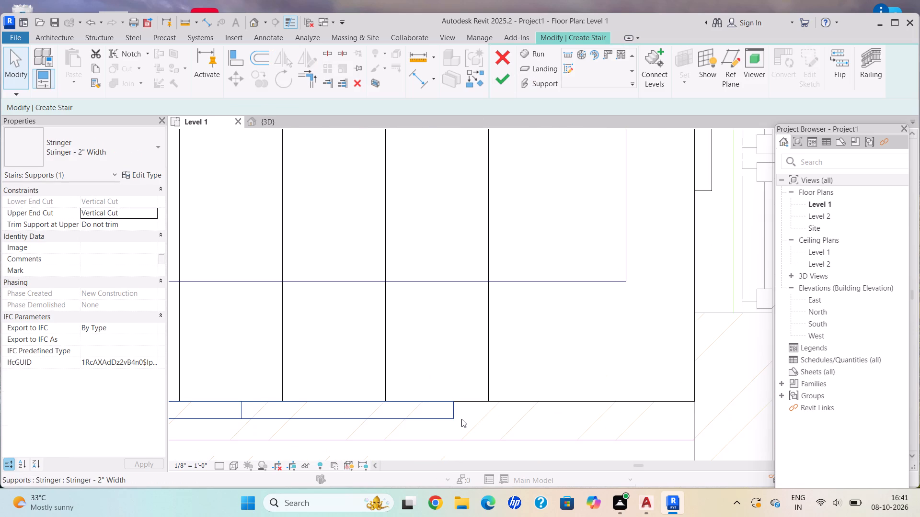
pyautogui.press('Delete')
# Delete the outer stringer of the connecting section along the exterior wall beside window 15.
pyautogui.scroll(-3, 529, 348)
pyautogui.scroll(-2, 616, 329)
pyautogui.moveTo(626, 331); pyautogui.dragTo(493, 408, button='middle')
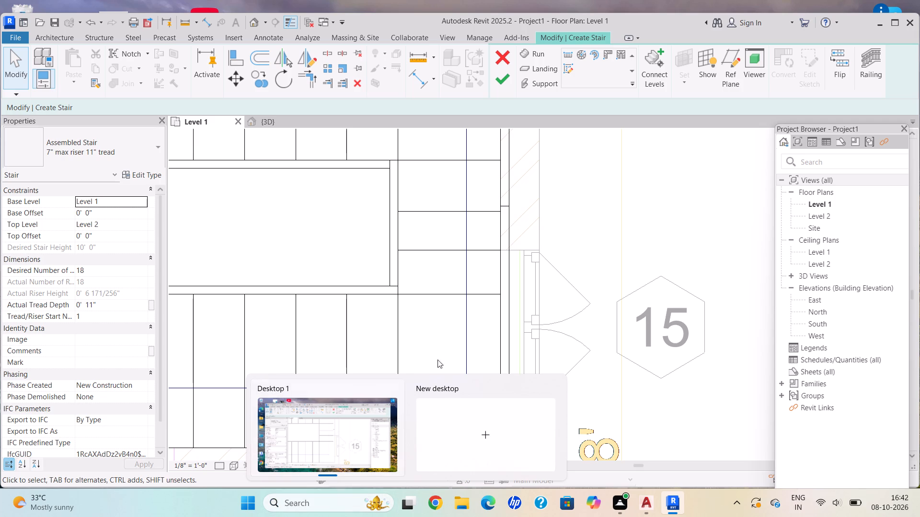
pyautogui.scroll(-4, 399, 365)
pyautogui.moveTo(403, 328); pyautogui.dragTo(459, 357, button='middle')
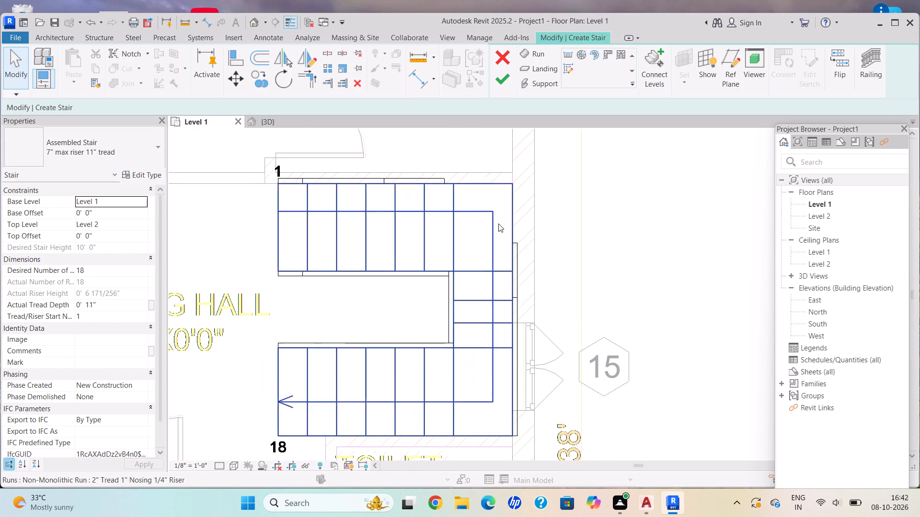
pyautogui.scroll(5, 545, 285)
pyautogui.press('Escape')
pyautogui.click(503, 379)
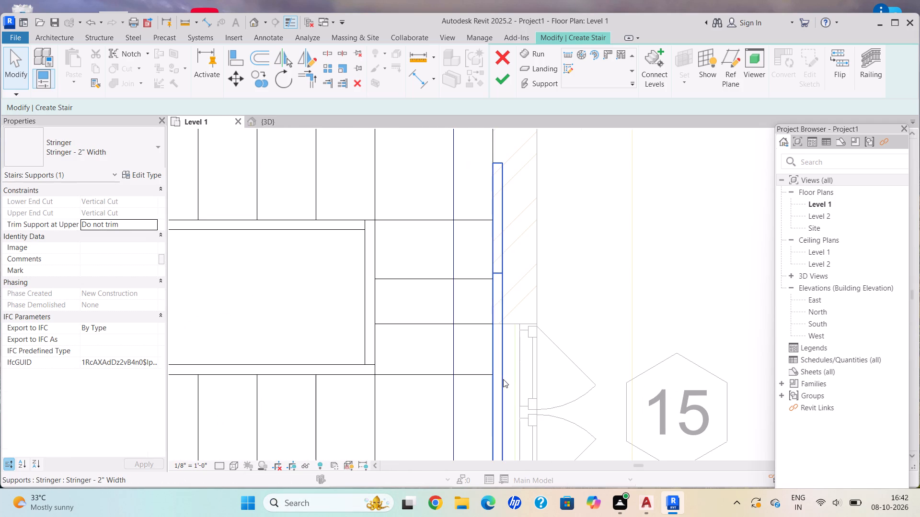
pyautogui.press('Delete')
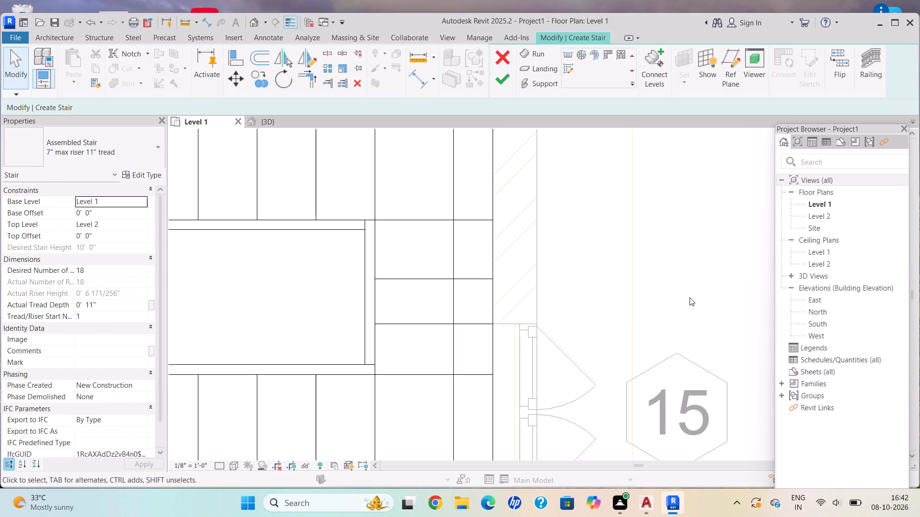
# Delete the outer stringer of the upper flight along the KITCHEN-side wall.
pyautogui.scroll(-5, 602, 355)
pyautogui.moveTo(546, 309); pyautogui.dragTo(619, 378, button='middle')
pyautogui.scroll(5, 606, 251)
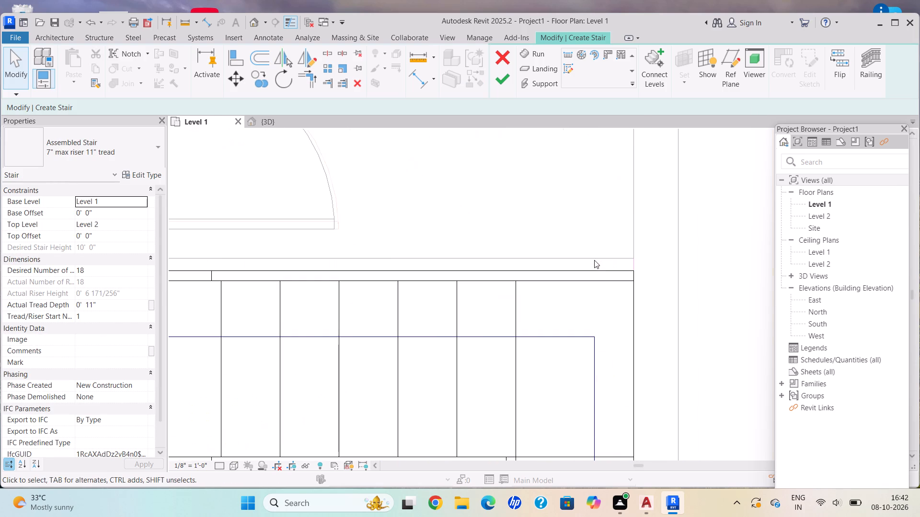
pyautogui.click(609, 270)
pyautogui.press('Delete')
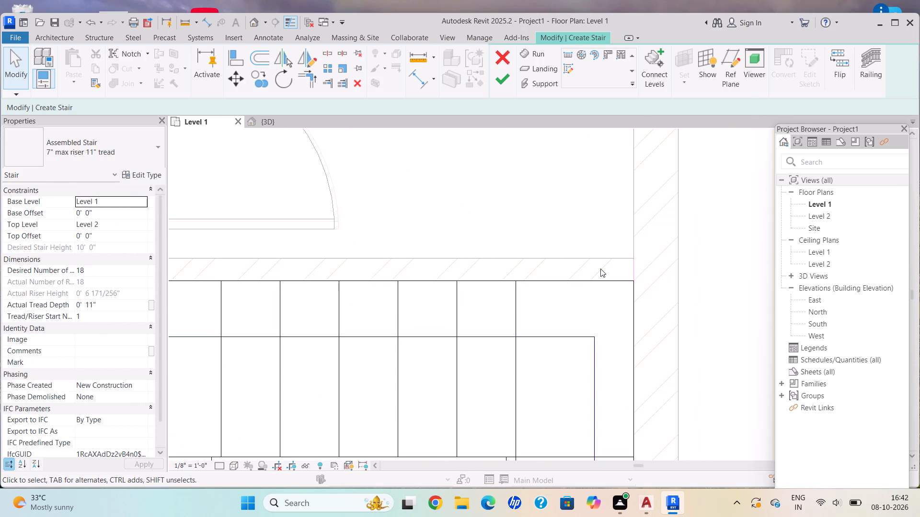
# Finish the U-shaped stair from Level 1 to Level 2, keeping the inner stringers.
pyautogui.scroll(-8, 266, 242)
pyautogui.moveTo(326, 249); pyautogui.dragTo(353, 219, button='middle')
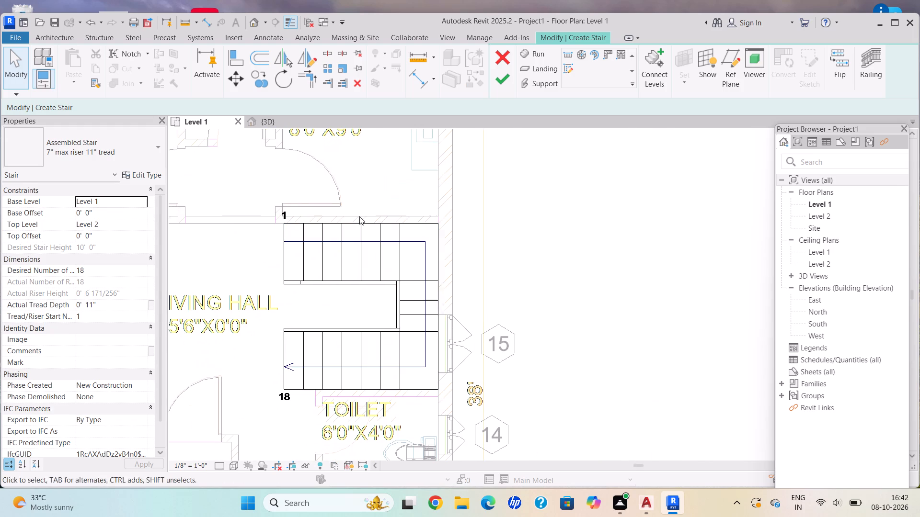
pyautogui.moveTo(438, 286); pyautogui.dragTo(483, 257, button='middle')
pyautogui.scroll(-2, 466, 300)
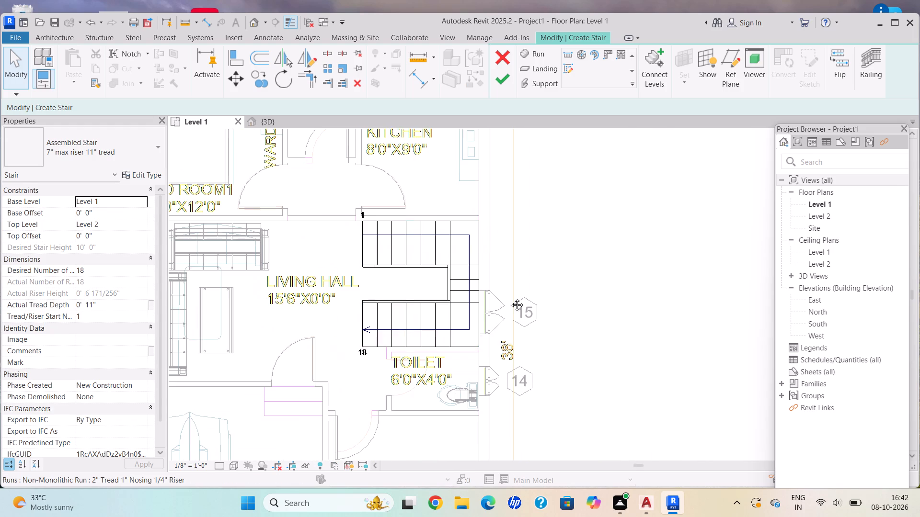
pyautogui.moveTo(509, 298); pyautogui.dragTo(522, 292, button='middle')
pyautogui.moveTo(529, 290); pyautogui.dragTo(542, 285, button='middle')
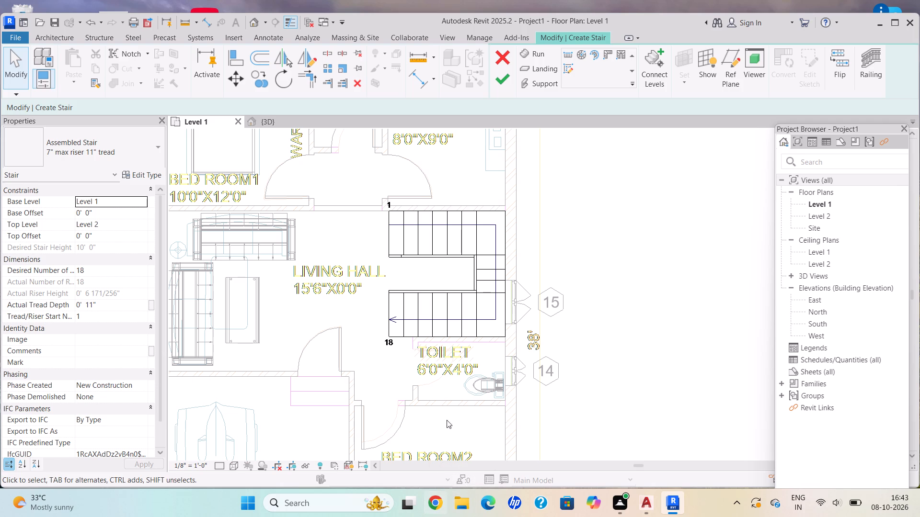
pyautogui.click(500, 78)
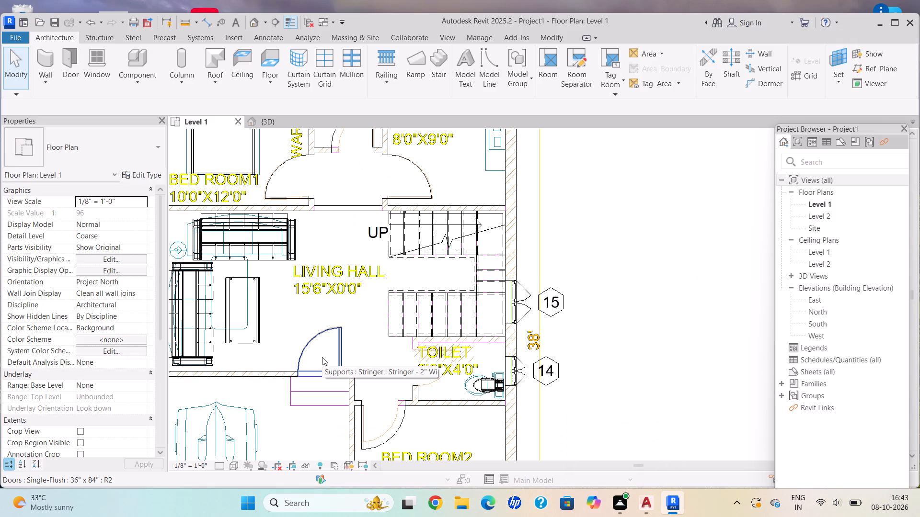
# Nudge the coffee table in LIVING HALL one increment toward BED ROOM1.
pyautogui.scroll(-3, 374, 344)
pyautogui.moveTo(374, 358); pyautogui.dragTo(391, 371, button='middle')
pyautogui.moveTo(399, 388); pyautogui.dragTo(407, 389, button='middle')
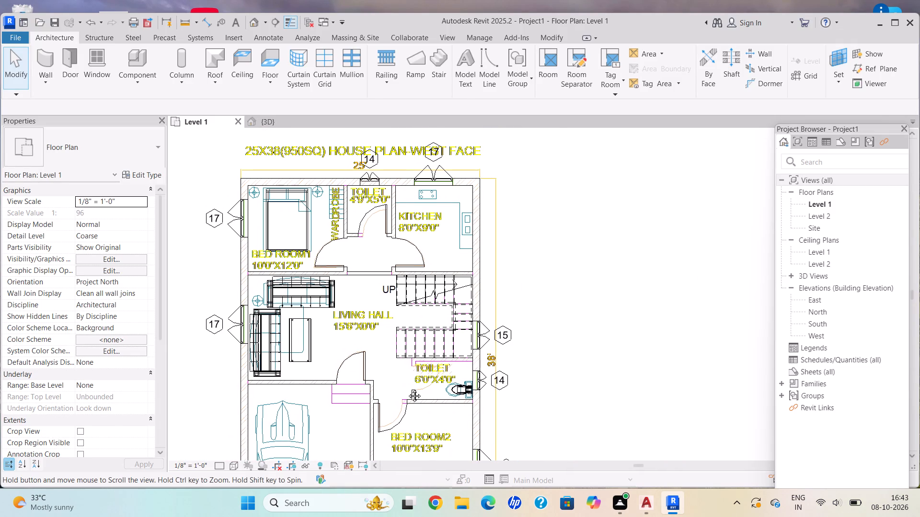
pyautogui.moveTo(407, 389); pyautogui.dragTo(462, 330, button='middle')
pyautogui.scroll(3, 375, 298)
pyautogui.click(360, 242)
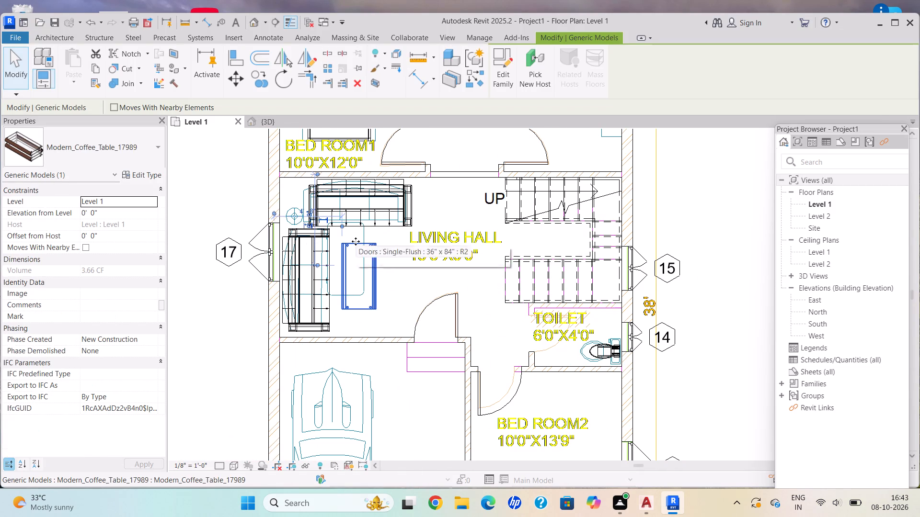
pyautogui.press('Up')
pyautogui.press('Escape')
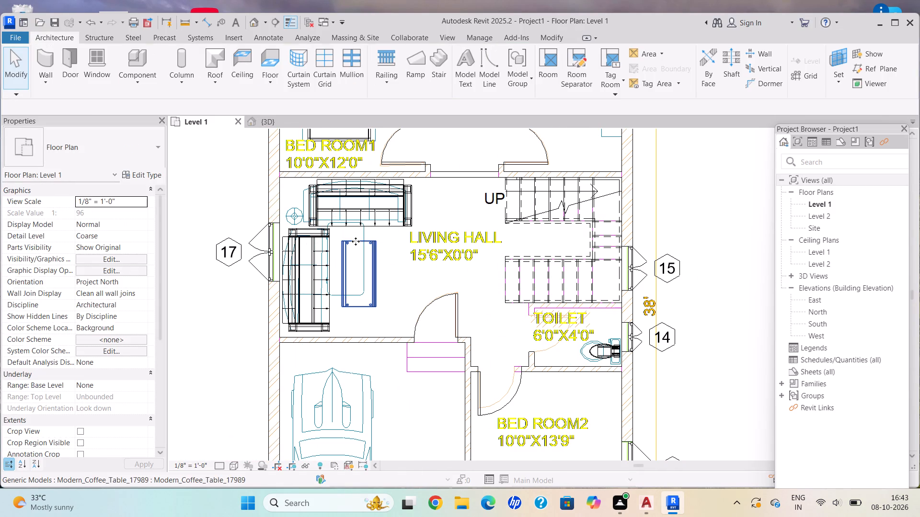
# Review the Level 1 plan, and examine the staircase and LIVING HALL furniture in the 3D view.
pyautogui.scroll(-8, 356, 241)
pyautogui.moveTo(353, 249); pyautogui.dragTo(393, 306, button='middle')
pyautogui.scroll(4, 390, 355)
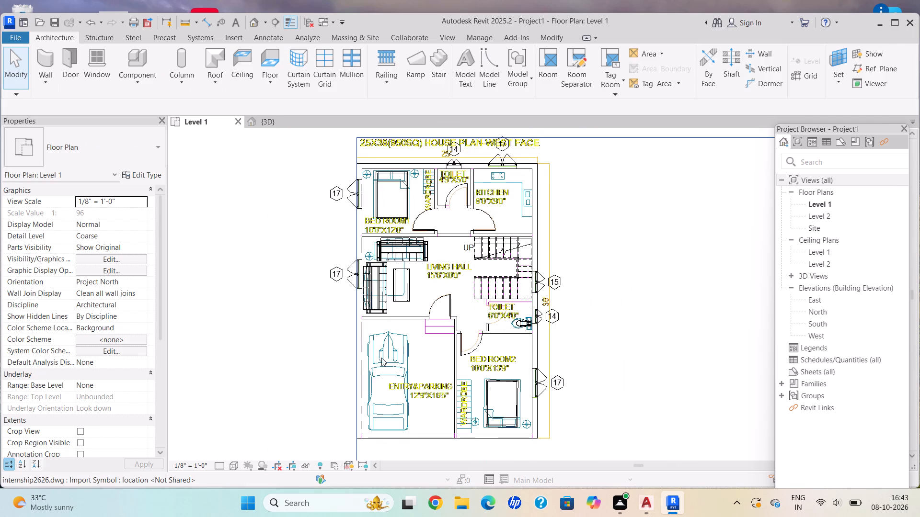
pyautogui.moveTo(473, 290); pyautogui.dragTo(488, 305, button='middle')
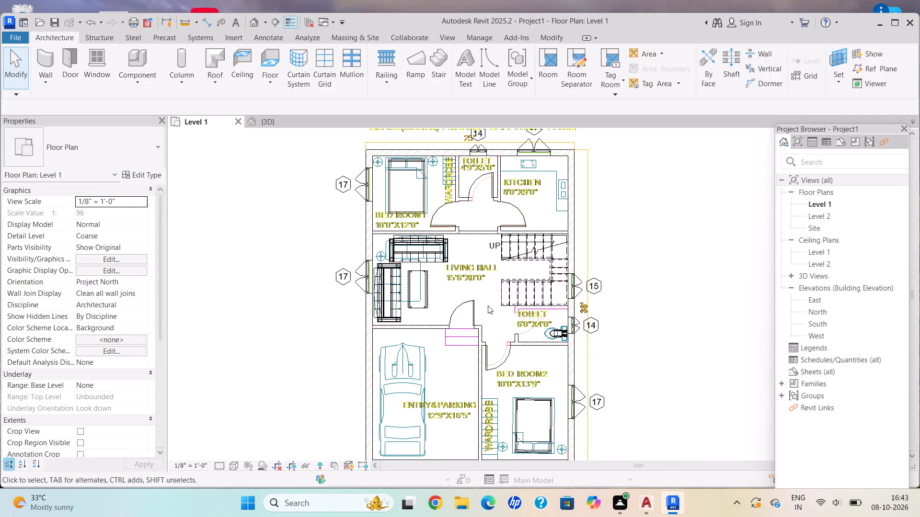
pyautogui.scroll(4, 499, 343)
pyautogui.scroll(-1, 551, 253)
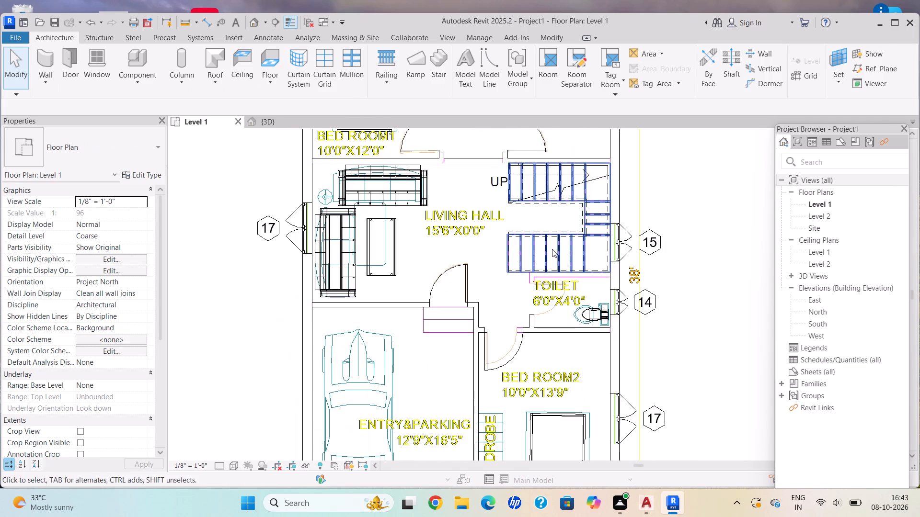
pyautogui.moveTo(548, 272); pyautogui.dragTo(509, 363, button='middle')
pyautogui.moveTo(475, 258); pyautogui.dragTo(482, 367, button='middle')
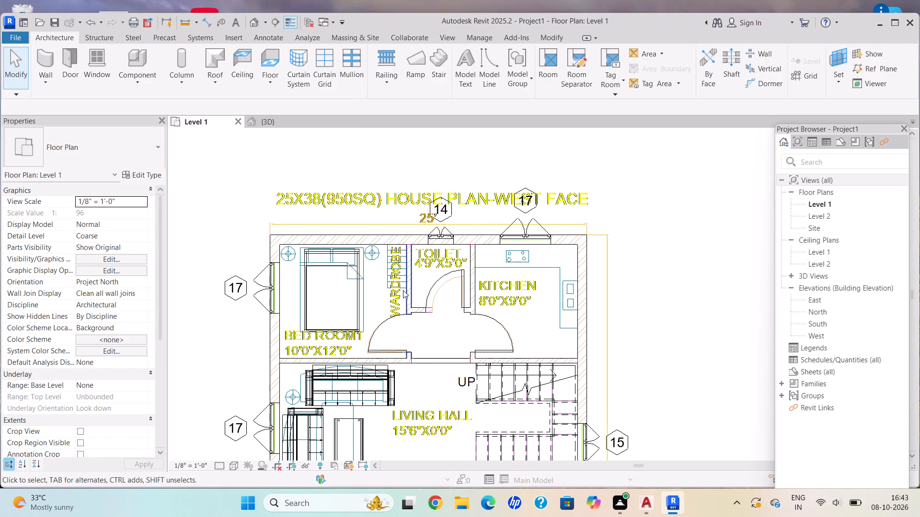
pyautogui.scroll(-1, 529, 344)
pyautogui.moveTo(536, 345); pyautogui.dragTo(518, 282, button='middle')
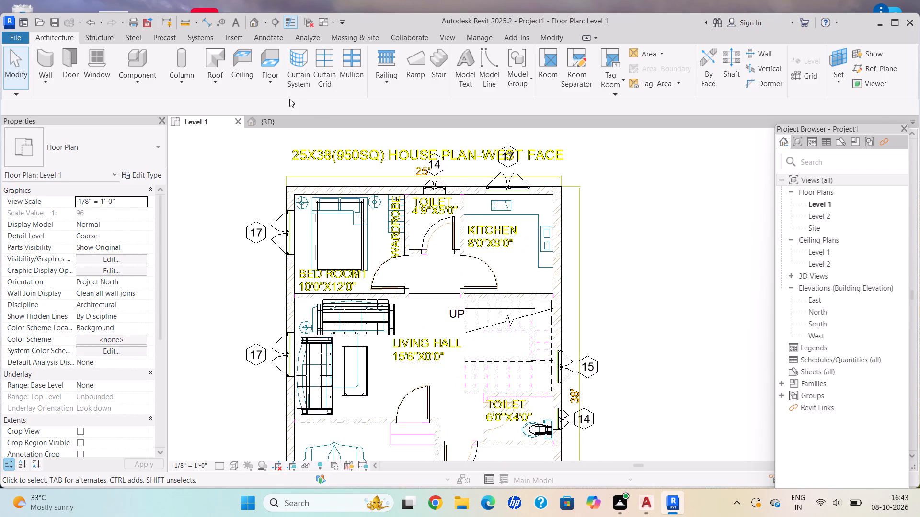
pyautogui.click(276, 123)
pyautogui.scroll(-3, 489, 293)
pyautogui.moveTo(498, 284); pyautogui.dragTo(506, 298, button='middle')
pyautogui.scroll(2, 583, 310)
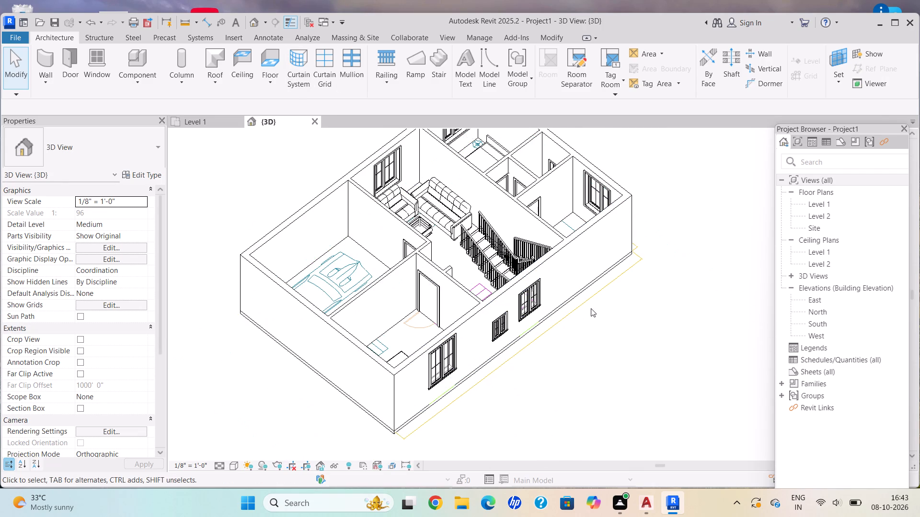
pyautogui.moveTo(417, 335); pyautogui.dragTo(446, 446, button='middle')
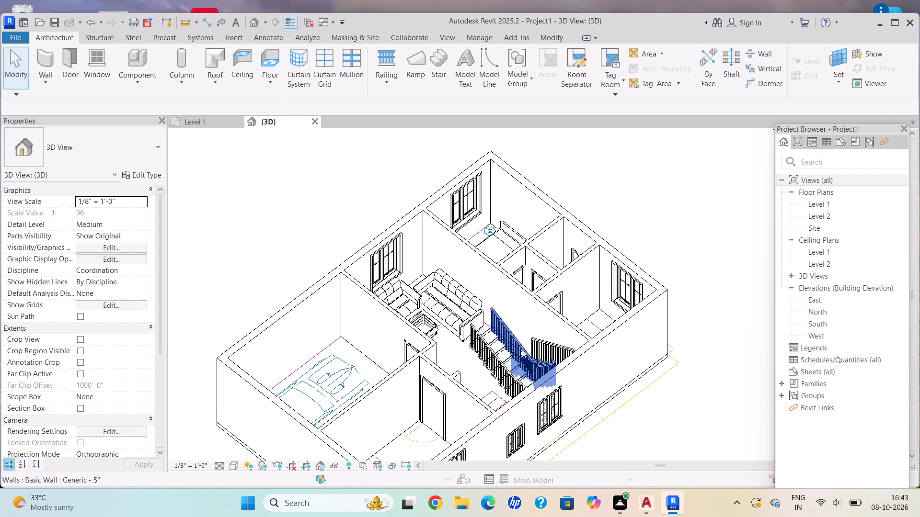
pyautogui.scroll(1, 522, 349)
pyautogui.click(217, 124)
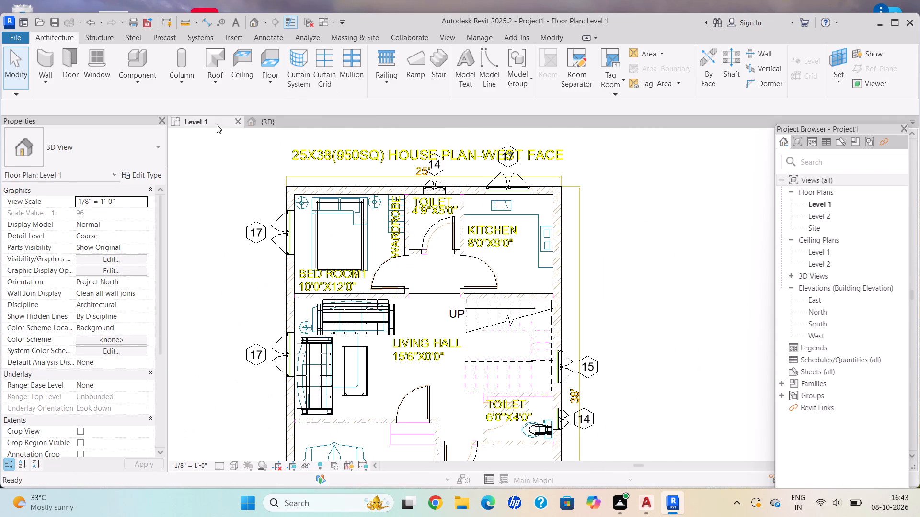
pyautogui.scroll(-2, 457, 316)
# In the South elevation, add four levels above Level 2, each offset 10' from the level below.
pyautogui.doubleClick(820, 320)
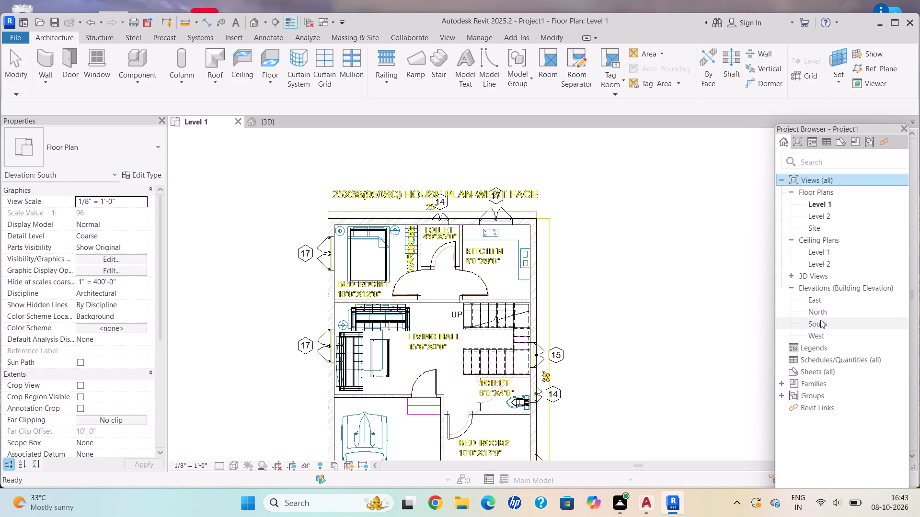
pyautogui.scroll(4, 583, 262)
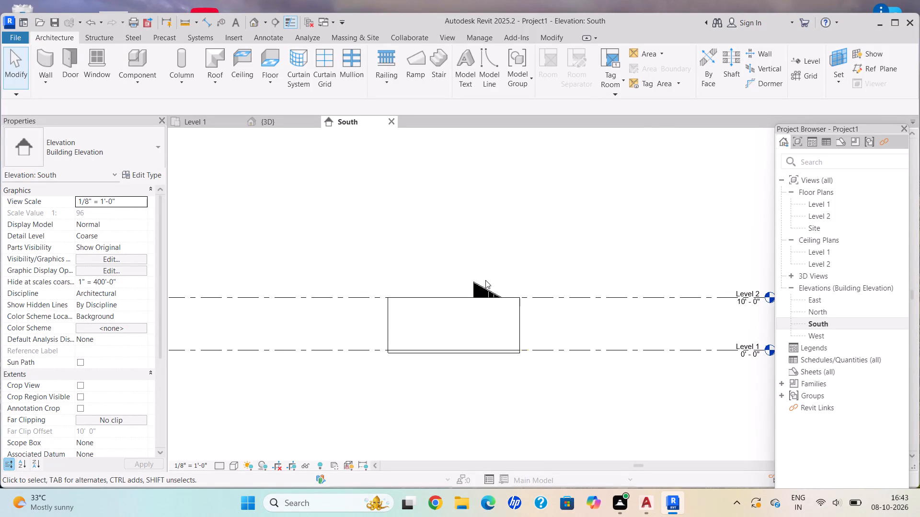
pyautogui.click(812, 59)
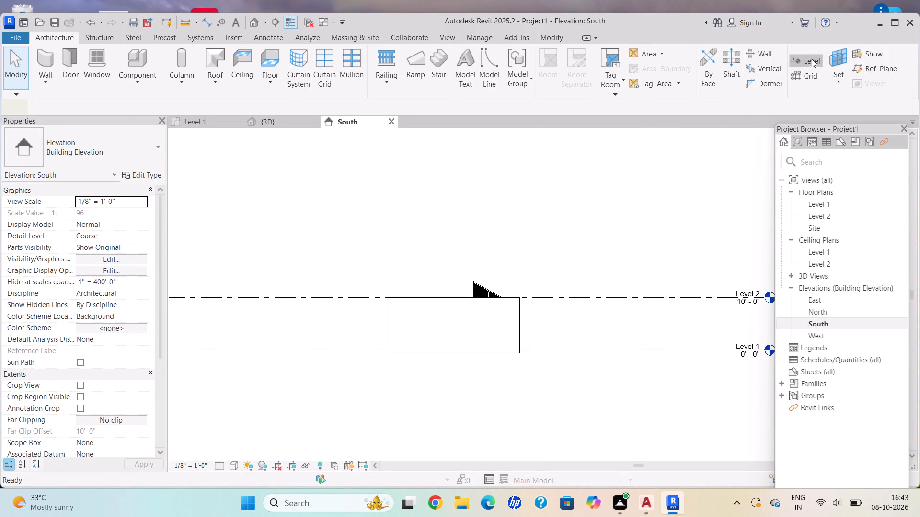
pyautogui.click(160, 109)
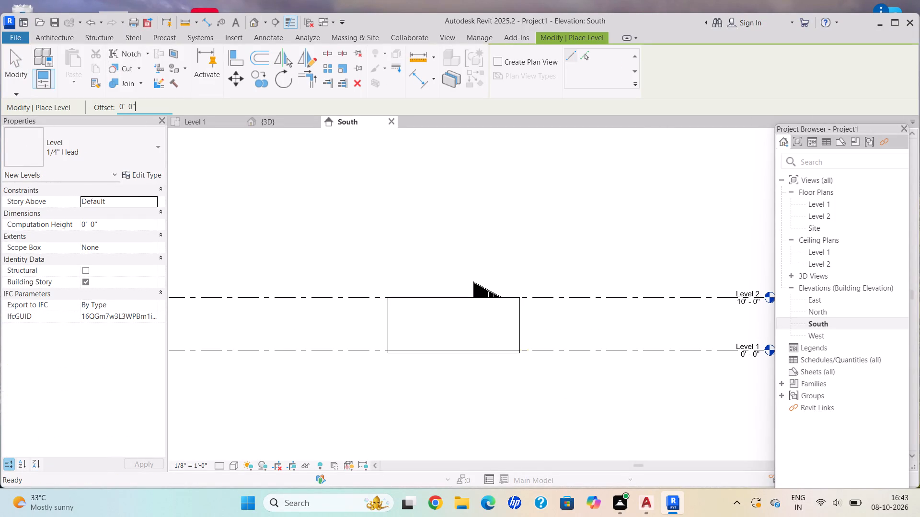
pyautogui.press('BackSpace')
pyautogui.press('BackSpace')
pyautogui.press('BackSpace')
pyautogui.press('BackSpace')
pyautogui.press('BackSpace')
pyautogui.press('BackSpace')
pyautogui.press('BackSpace')
pyautogui.press('BackSpace')
pyautogui.press('BackSpace')
pyautogui.press('BackSpace')
pyautogui.press('BackSpace')
pyautogui.press('BackSpace')
pyautogui.write("10'")
pyautogui.press('Return')
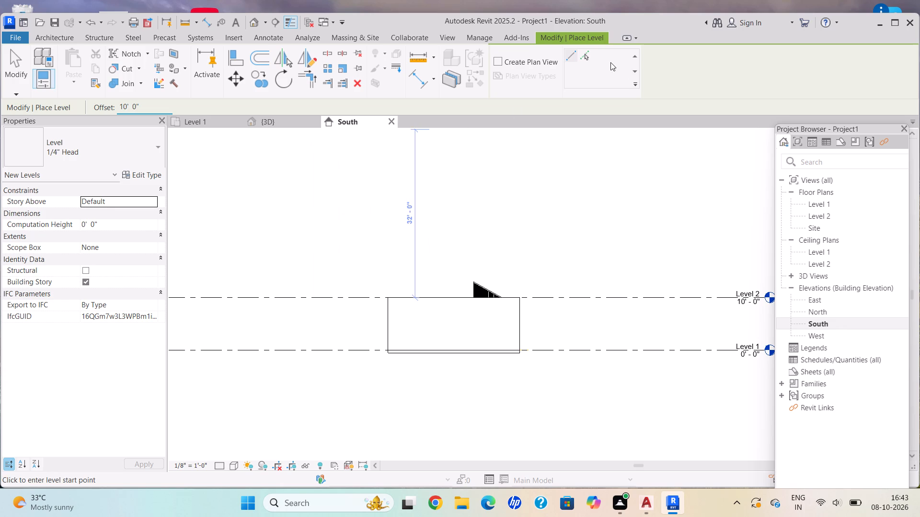
pyautogui.click(588, 60)
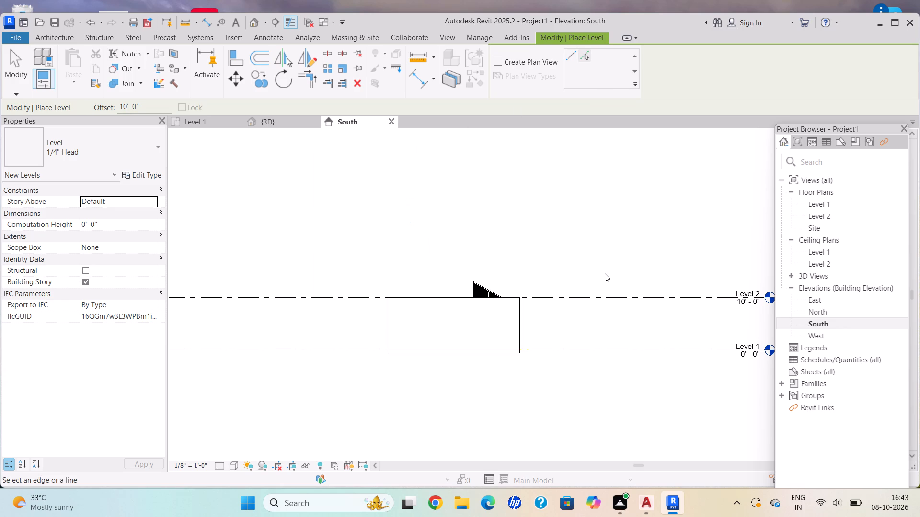
pyautogui.scroll(-2, 605, 273)
pyautogui.moveTo(594, 274); pyautogui.dragTo(396, 300, button='middle')
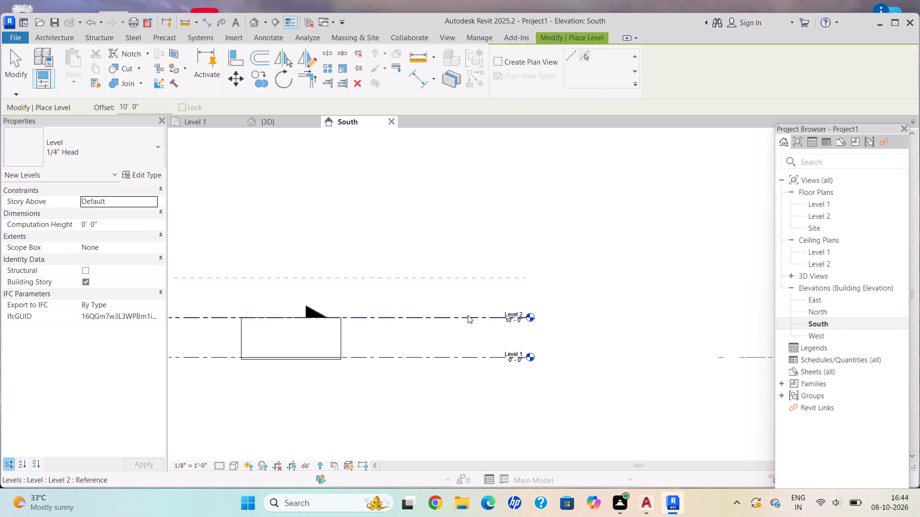
pyautogui.click(467, 315)
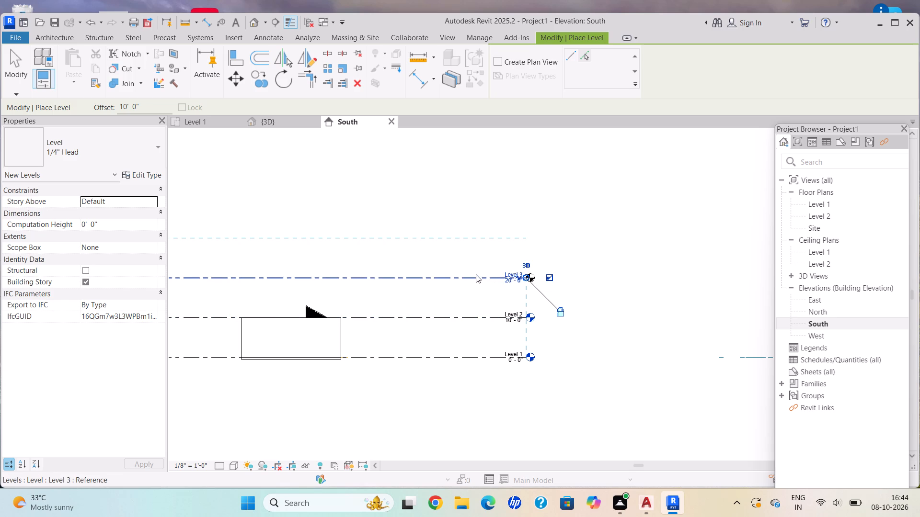
pyautogui.click(476, 274)
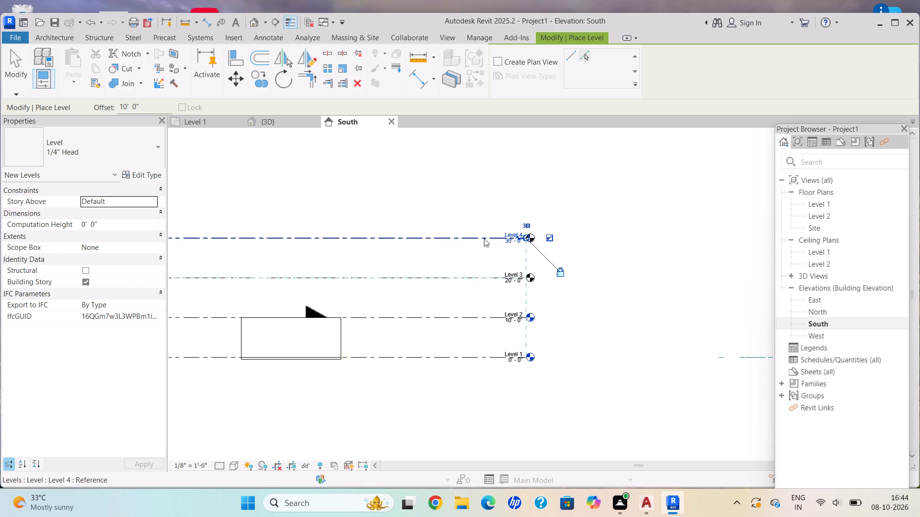
pyautogui.click(483, 237)
pyautogui.click(470, 195)
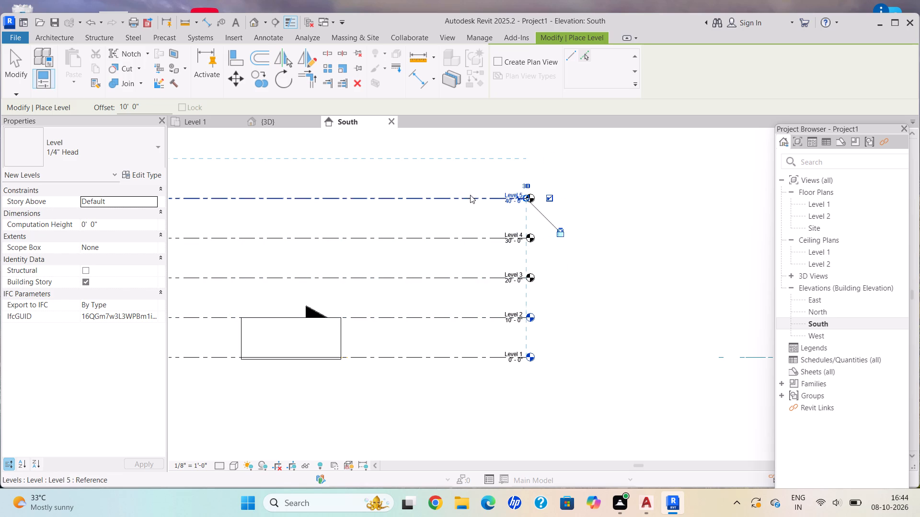
pyautogui.press('Escape')
pyautogui.scroll(-4, 470, 195)
pyautogui.moveTo(477, 212); pyautogui.dragTo(580, 269, button='middle')
pyautogui.scroll(3, 492, 320)
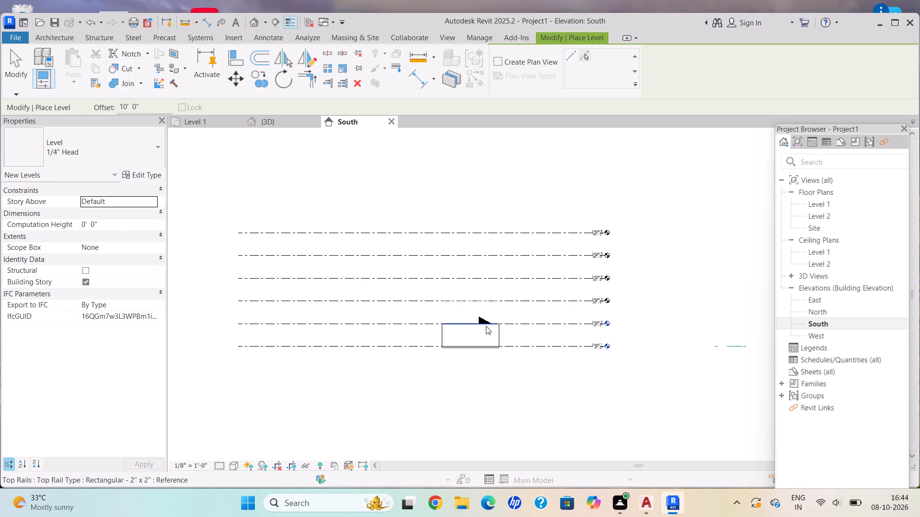
# Return to the Level 1 floor plan and look over the room layout from ENTRY&PARKING to the KITCHEN.
pyautogui.click(212, 117)
pyautogui.scroll(-3, 406, 248)
pyautogui.moveTo(422, 252); pyautogui.dragTo(428, 219, button='middle')
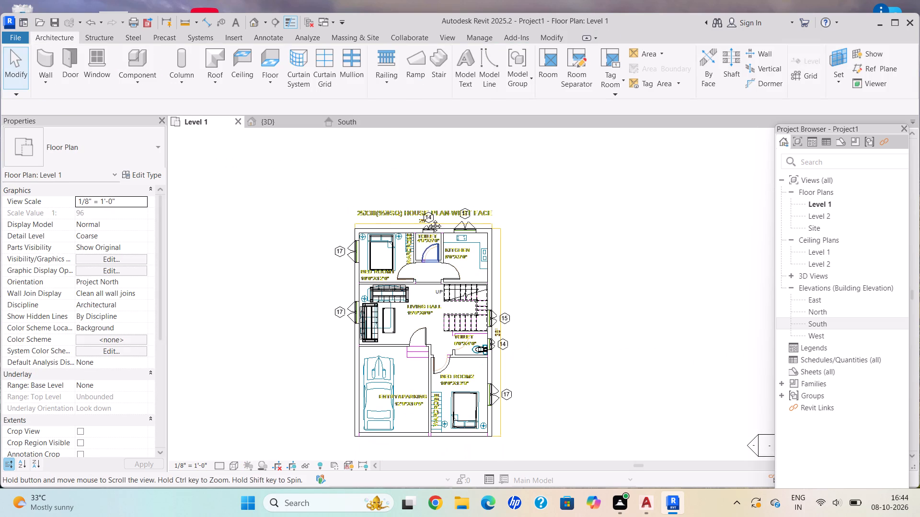
pyautogui.moveTo(428, 219); pyautogui.dragTo(429, 201, button='middle')
pyautogui.scroll(2, 476, 367)
pyautogui.scroll(1, 473, 297)
pyautogui.moveTo(463, 273); pyautogui.dragTo(476, 281, button='middle')
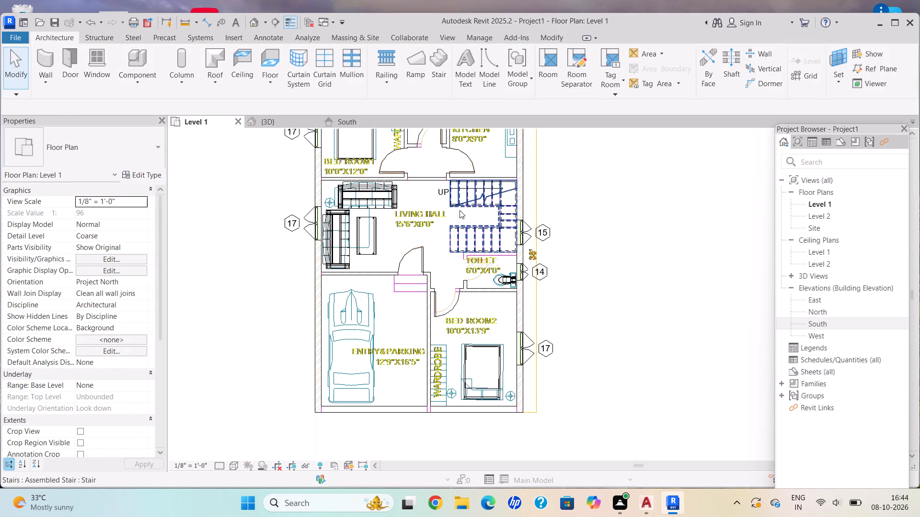
pyautogui.moveTo(436, 173); pyautogui.dragTo(402, 308, button='middle')
pyautogui.scroll(-1, 468, 431)
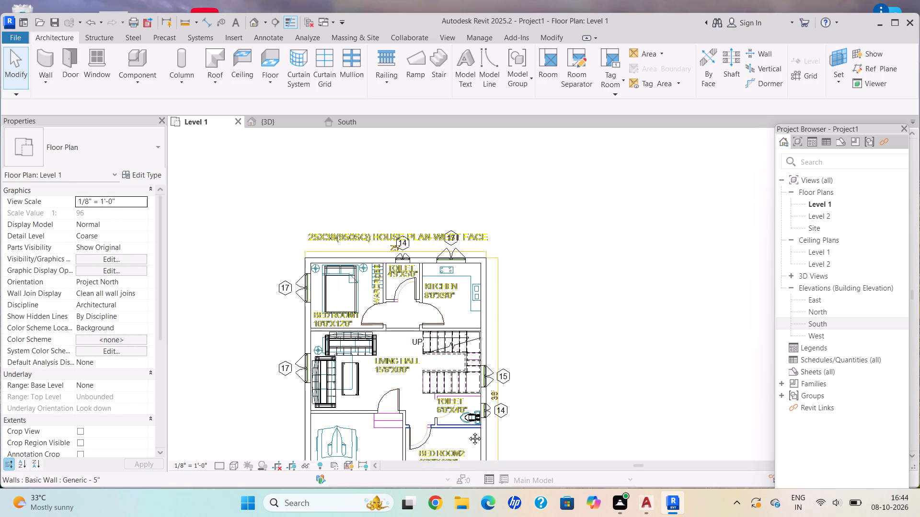
pyautogui.middleClick(468, 431)
pyautogui.moveTo(468, 405); pyautogui.dragTo(465, 346, button='middle')
pyautogui.scroll(3, 388, 144)
# Load the Modern_Toilet_7747 family from the wash basin folder inside SHUBHAM CITY for component placement.
pyautogui.click(134, 86)
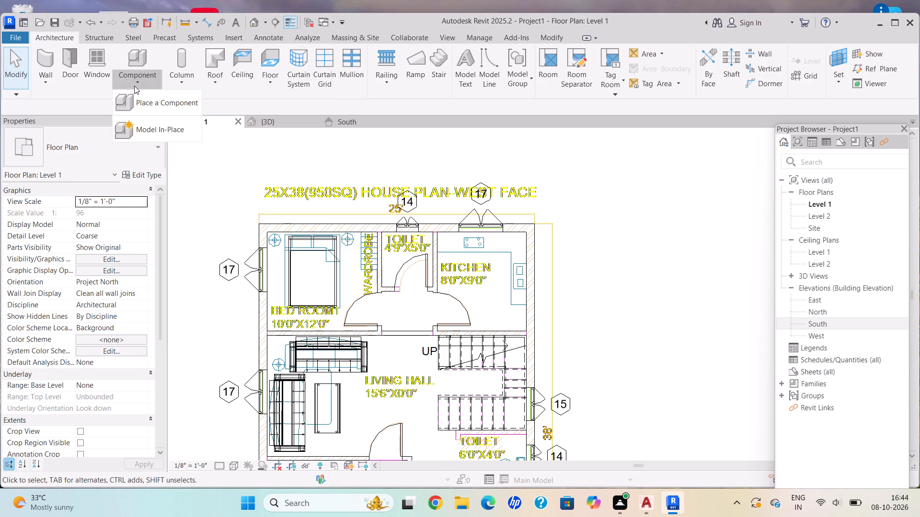
pyautogui.click(147, 97)
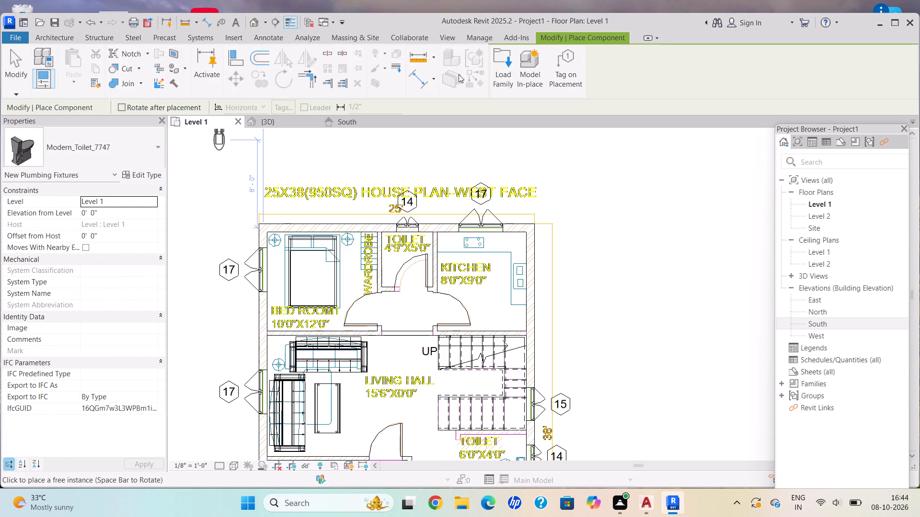
pyautogui.click(501, 83)
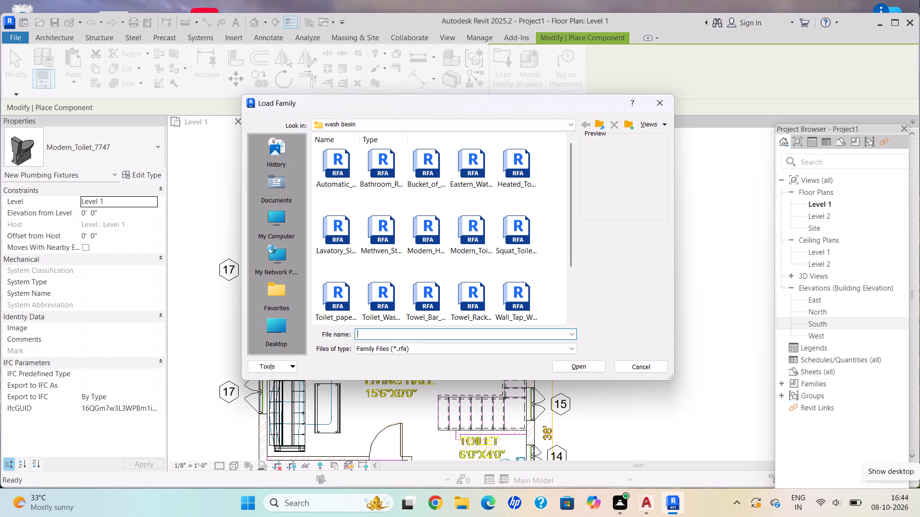
pyautogui.doubleClick(275, 193)
pyautogui.scroll(-2, 475, 220)
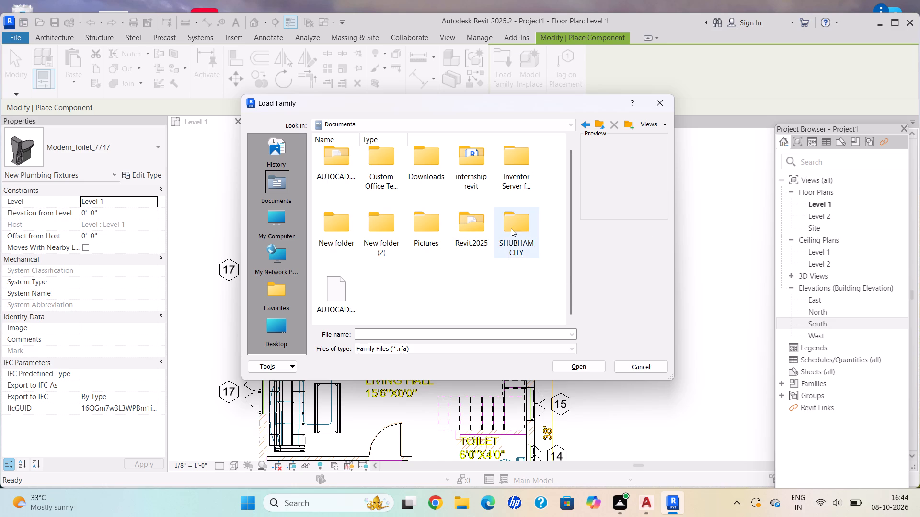
pyautogui.doubleClick(515, 233)
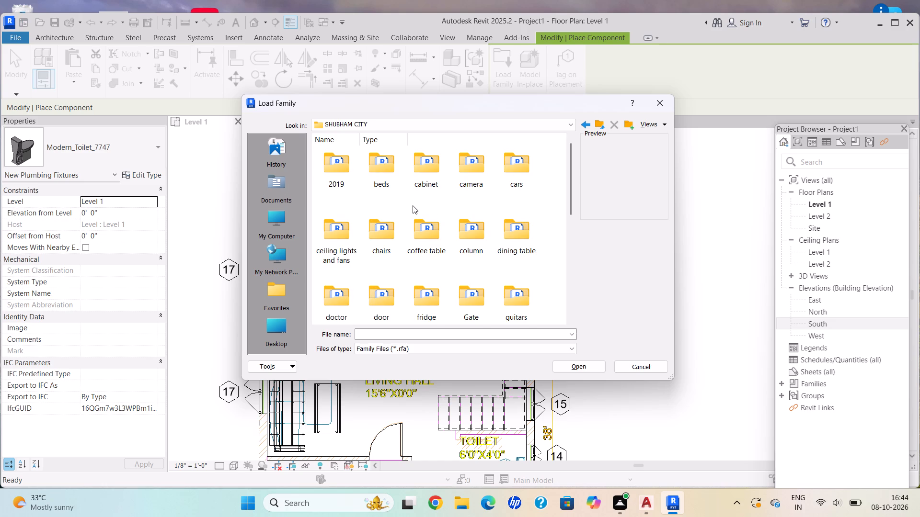
pyautogui.scroll(-3, 413, 205)
pyautogui.scroll(-3, 483, 261)
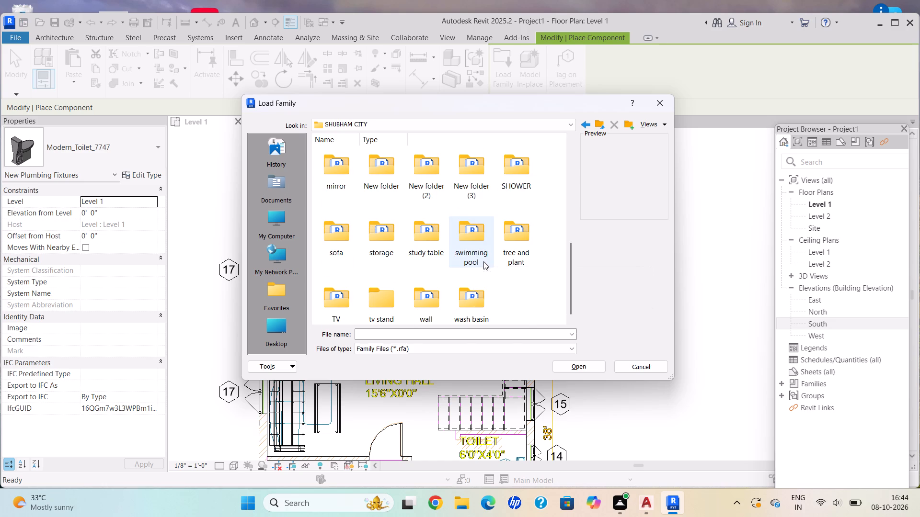
pyautogui.scroll(3, 483, 261)
pyautogui.scroll(-6, 529, 267)
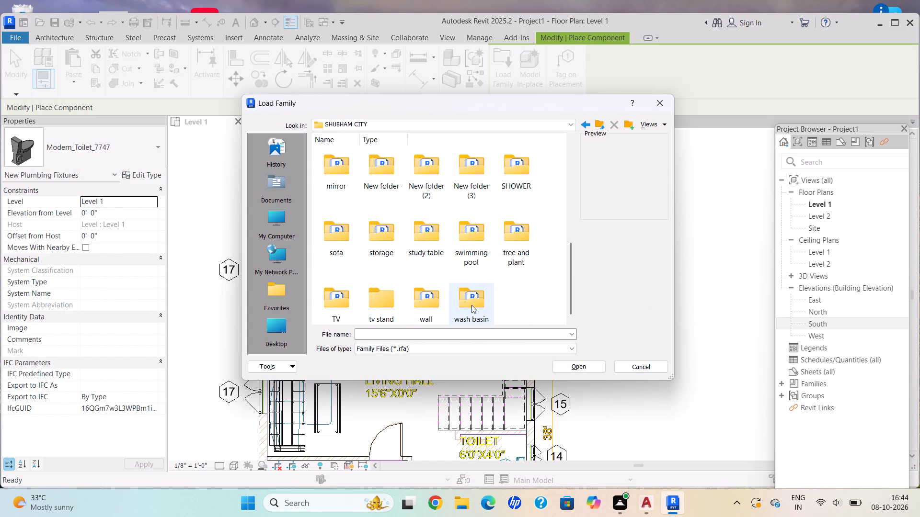
pyautogui.doubleClick(471, 305)
pyautogui.click(392, 188)
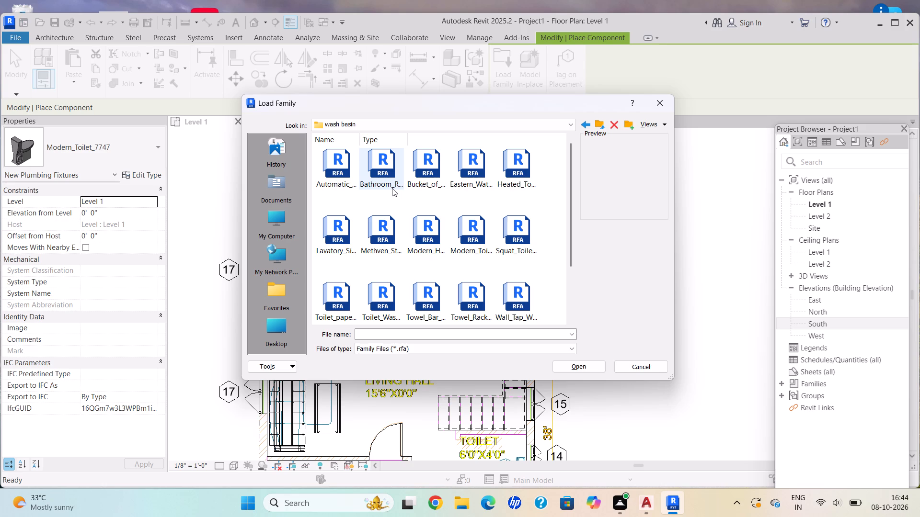
pyautogui.click(477, 306)
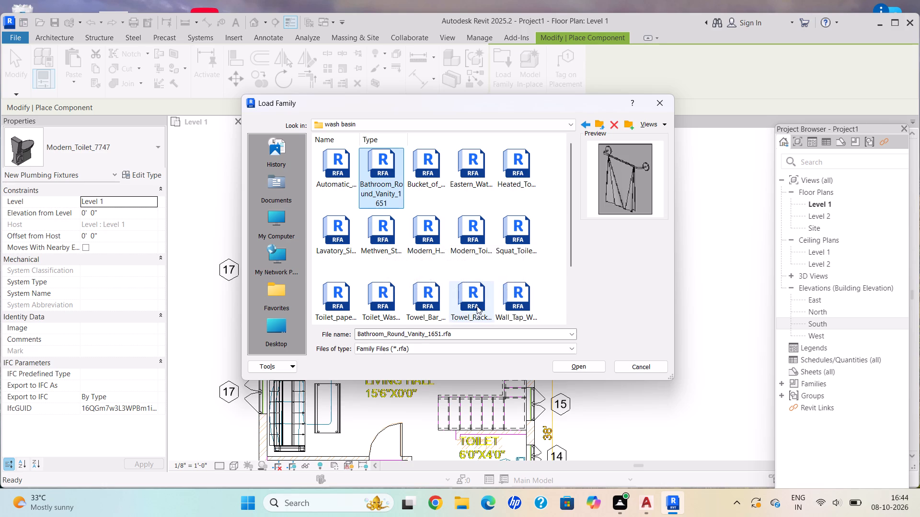
pyautogui.click(474, 238)
pyautogui.click(575, 371)
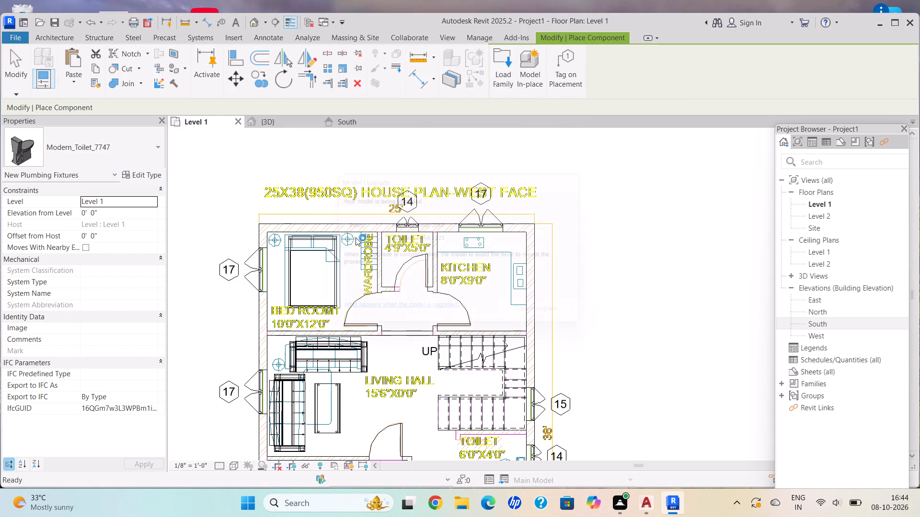
# Place a Modern_Toilet_7747 in the 4'9"X5'0" TOILET beside the KITCHEN, near window 14.
pyautogui.scroll(6, 405, 255)
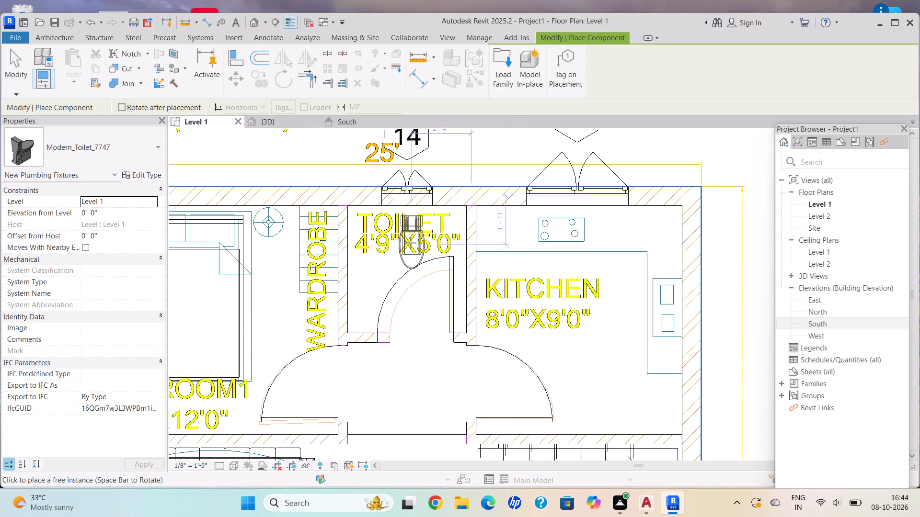
pyautogui.click(410, 239)
pyautogui.scroll(-2, 415, 270)
pyautogui.moveTo(421, 280); pyautogui.dragTo(462, 219, button='middle')
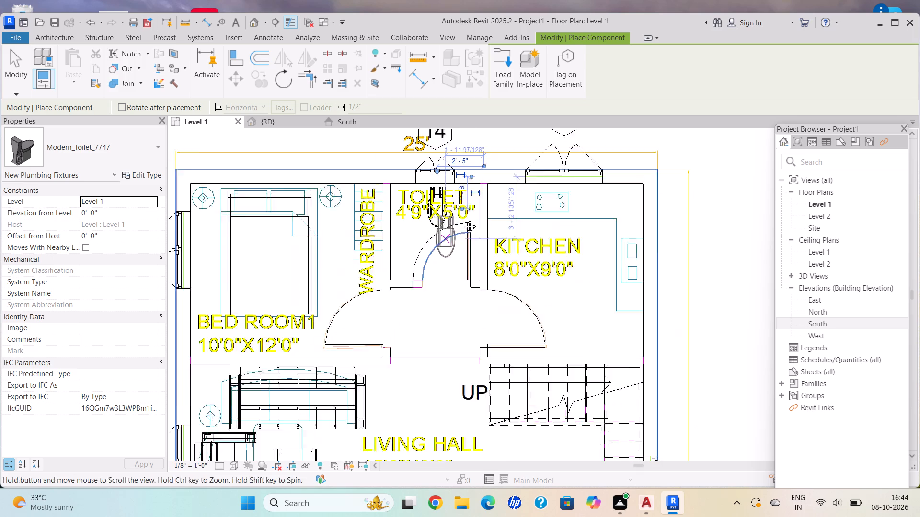
# End the toilet placement and look over the whole Level 1 floor plan.
pyautogui.moveTo(462, 219); pyautogui.dragTo(464, 216, button='middle')
pyautogui.press('Escape')
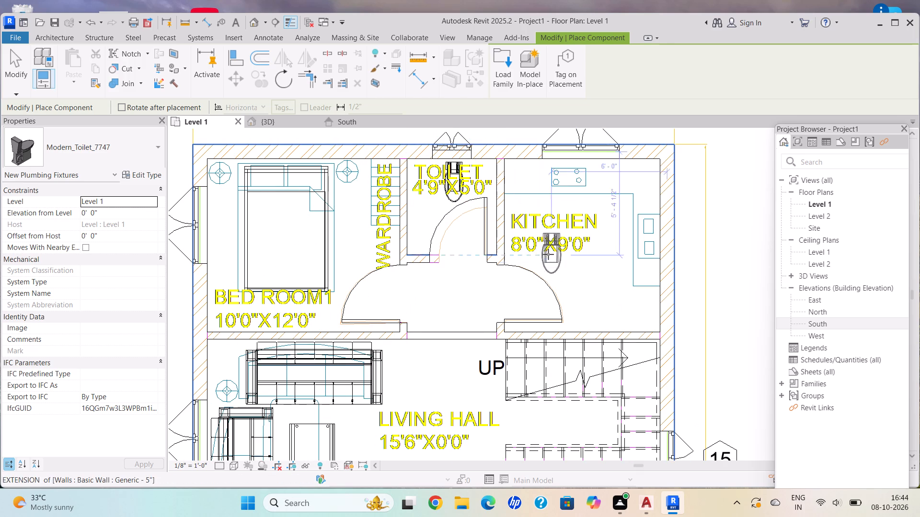
pyautogui.press('Escape')
pyautogui.press('Escape')
pyautogui.press('Escape')
pyautogui.press('Escape')
pyautogui.press('Escape')
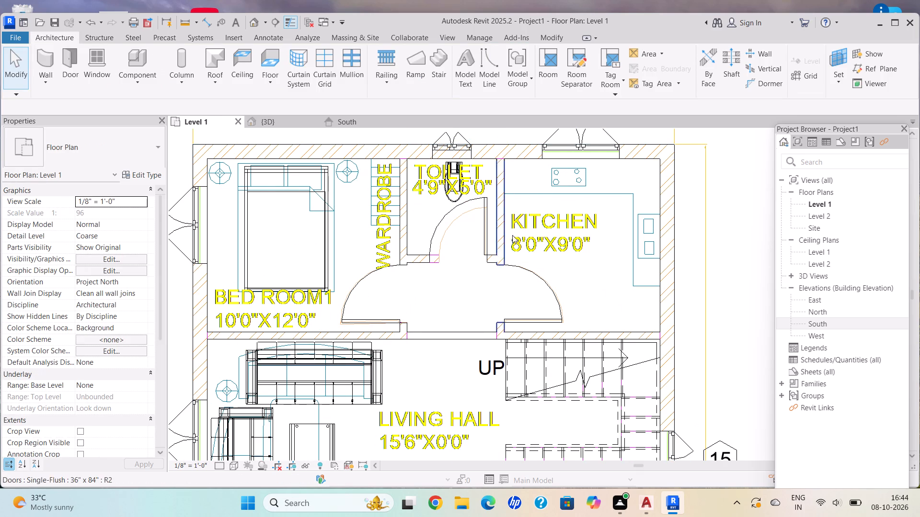
pyautogui.scroll(-3, 518, 236)
pyautogui.moveTo(529, 233); pyautogui.dragTo(527, 227, button='middle')
pyautogui.scroll(-4, 541, 201)
pyautogui.moveTo(540, 196); pyautogui.dragTo(536, 195, button='middle')
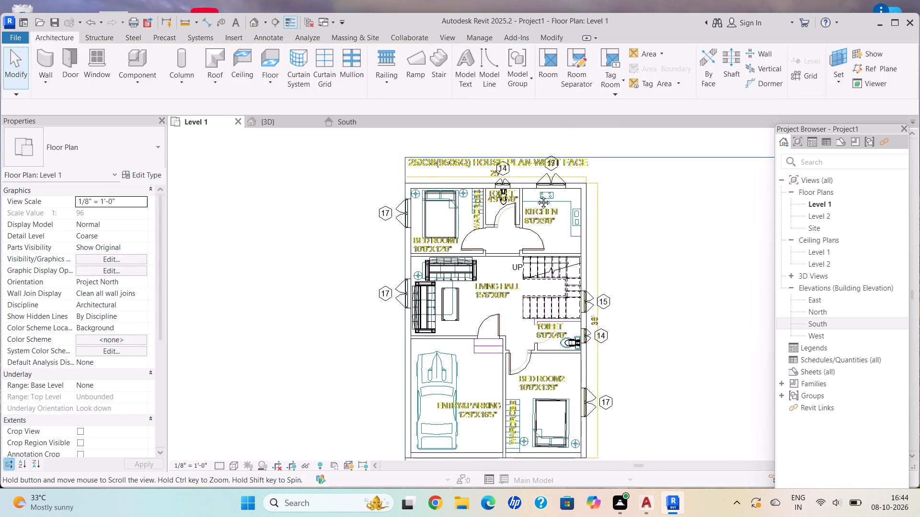
pyautogui.moveTo(536, 195); pyautogui.dragTo(505, 109, button='middle')
pyautogui.scroll(1, 503, 107)
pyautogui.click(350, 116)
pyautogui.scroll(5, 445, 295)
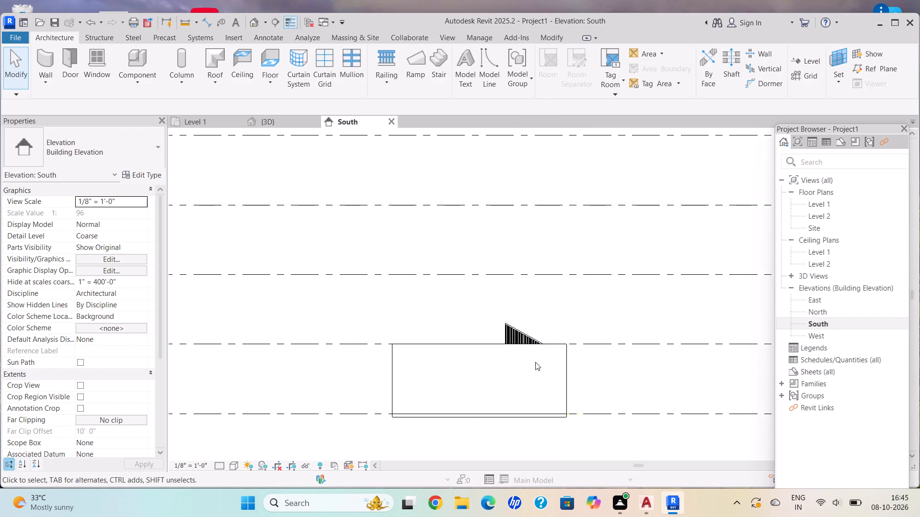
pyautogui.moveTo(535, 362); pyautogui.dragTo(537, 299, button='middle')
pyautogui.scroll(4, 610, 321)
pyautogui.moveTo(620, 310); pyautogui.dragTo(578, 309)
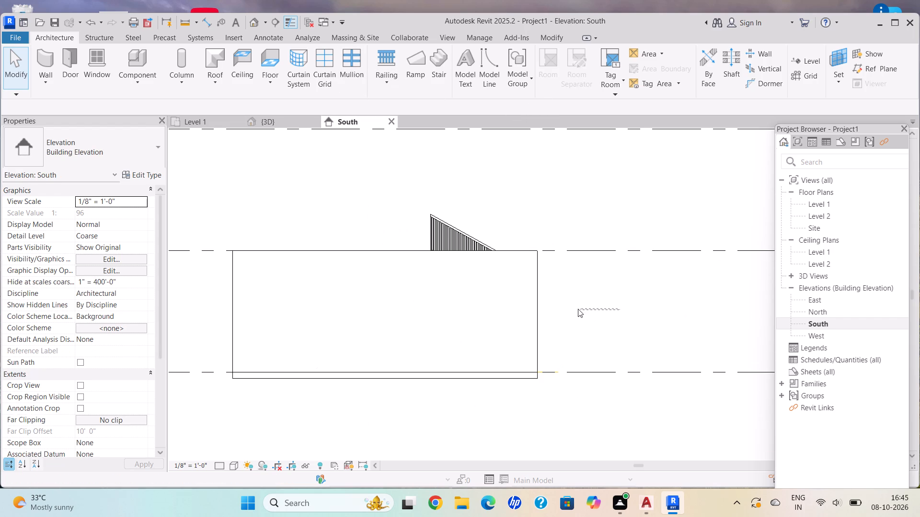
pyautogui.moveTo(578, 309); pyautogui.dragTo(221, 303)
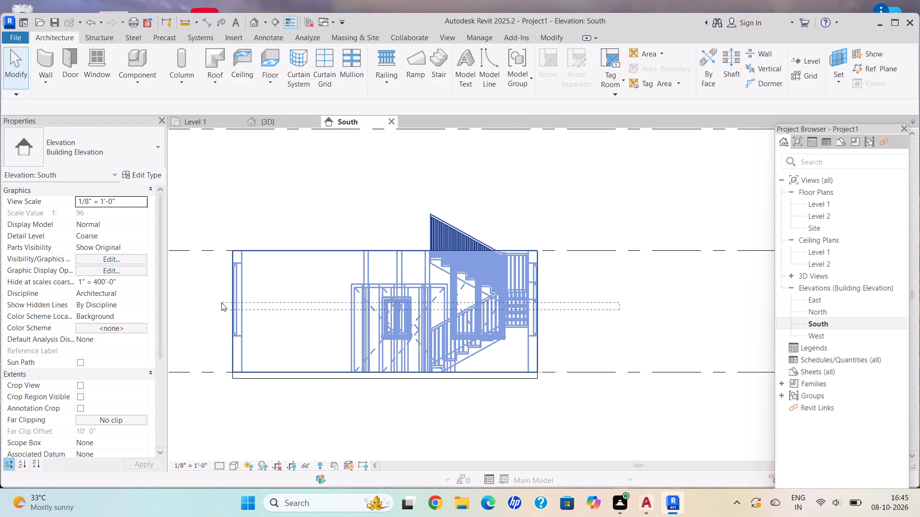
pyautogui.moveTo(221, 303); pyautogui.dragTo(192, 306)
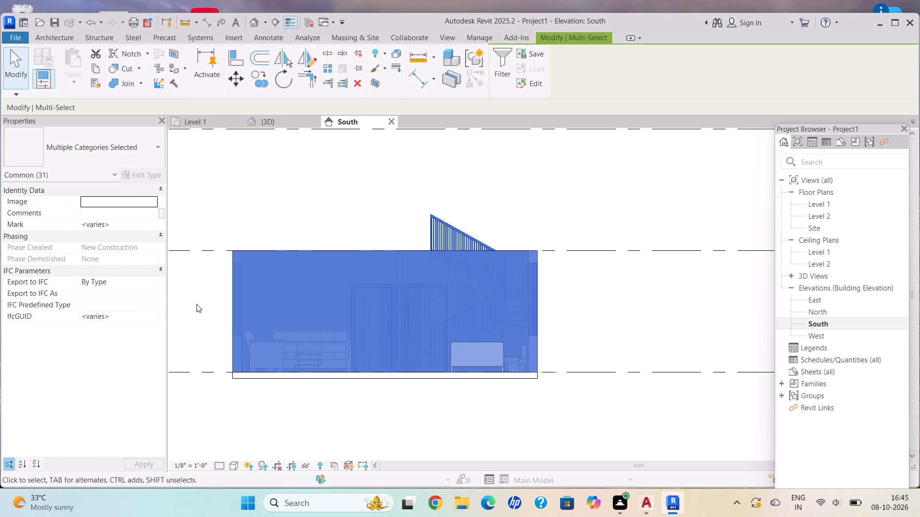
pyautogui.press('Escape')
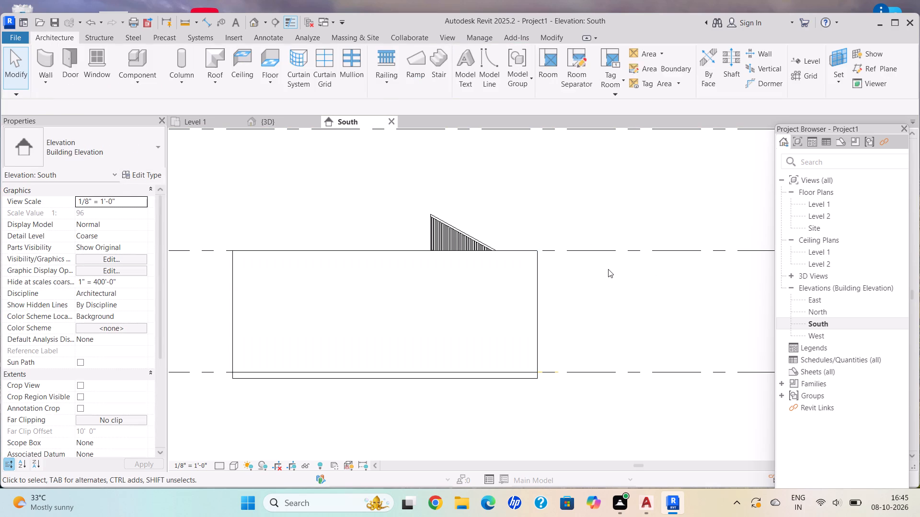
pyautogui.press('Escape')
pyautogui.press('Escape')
# Check the house in the 3D view and look over the Level 1 floor plan from BED ROOM2 up to the KITCHEN.
pyautogui.click(265, 121)
pyautogui.scroll(-2, 554, 337)
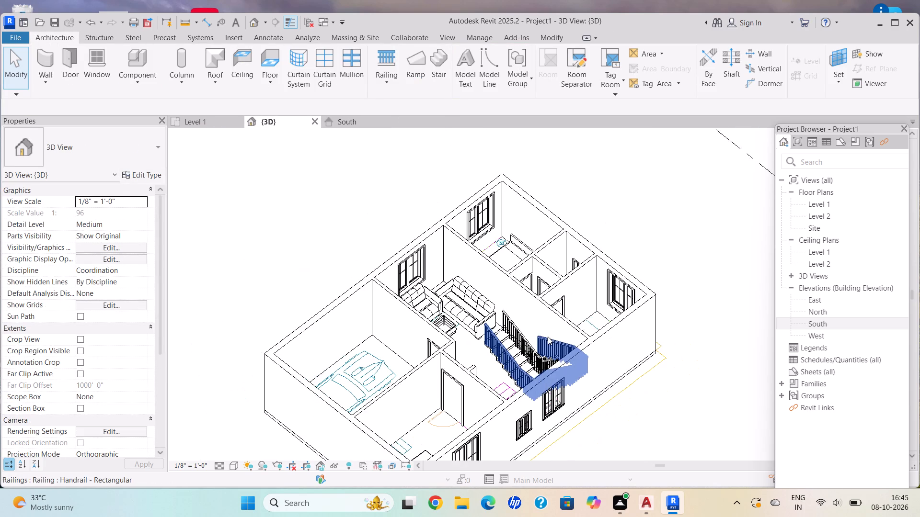
pyautogui.moveTo(552, 332); pyautogui.dragTo(560, 314, button='middle')
pyautogui.click(211, 126)
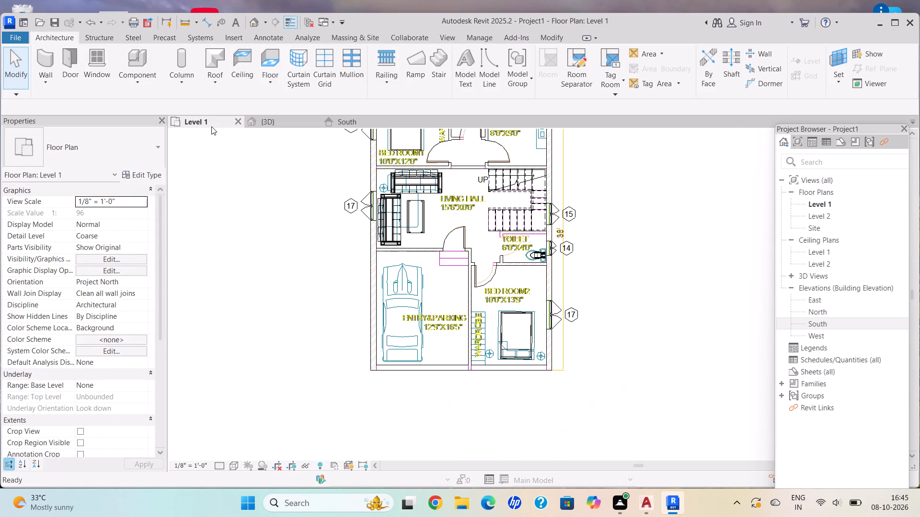
pyautogui.scroll(2, 556, 345)
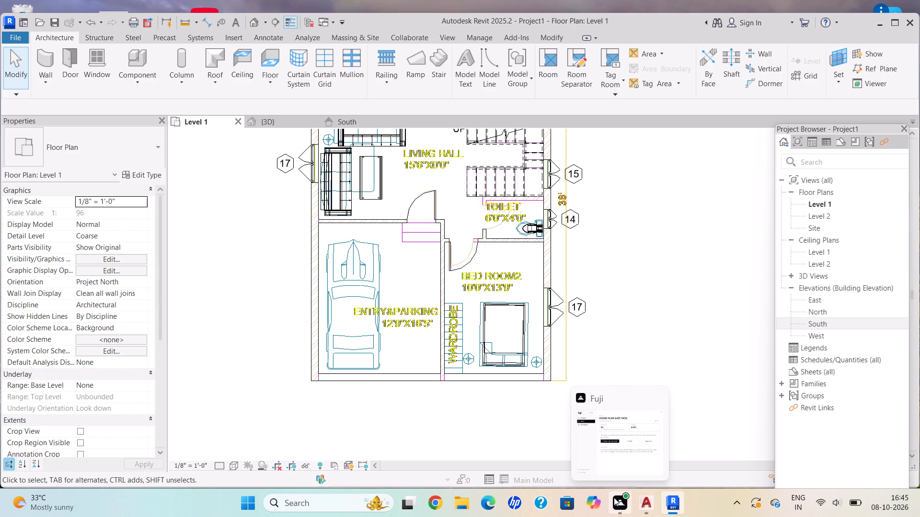
pyautogui.scroll(-1, 513, 247)
pyautogui.moveTo(515, 247); pyautogui.dragTo(533, 351, button='middle')
pyautogui.scroll(1, 589, 225)
pyautogui.moveTo(589, 220); pyautogui.dragTo(548, 327, button='middle')
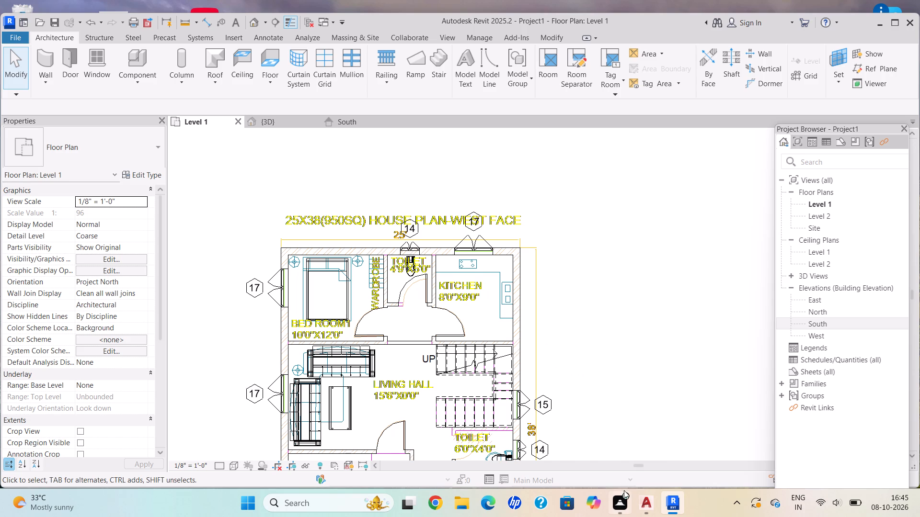
pyautogui.scroll(-1, 189, 173)
pyautogui.scroll(1, 194, 178)
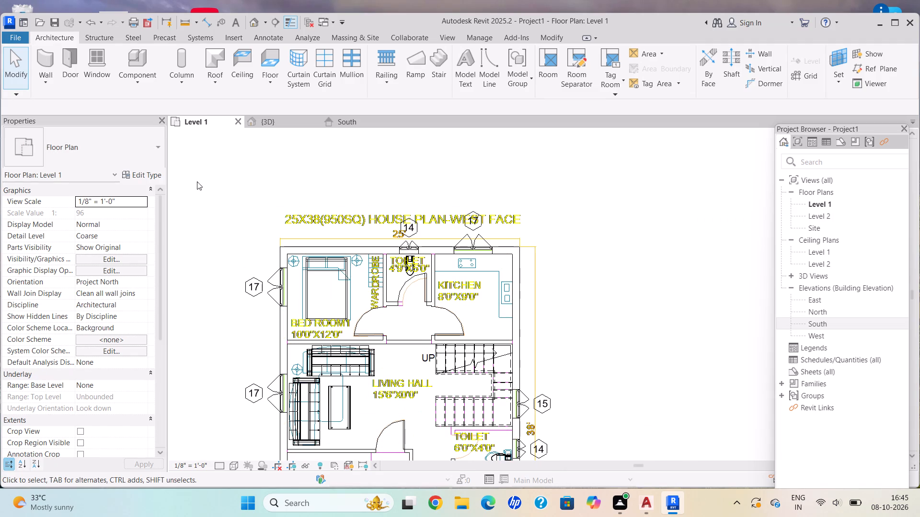
pyautogui.moveTo(197, 181); pyautogui.dragTo(205, 185, button='middle')
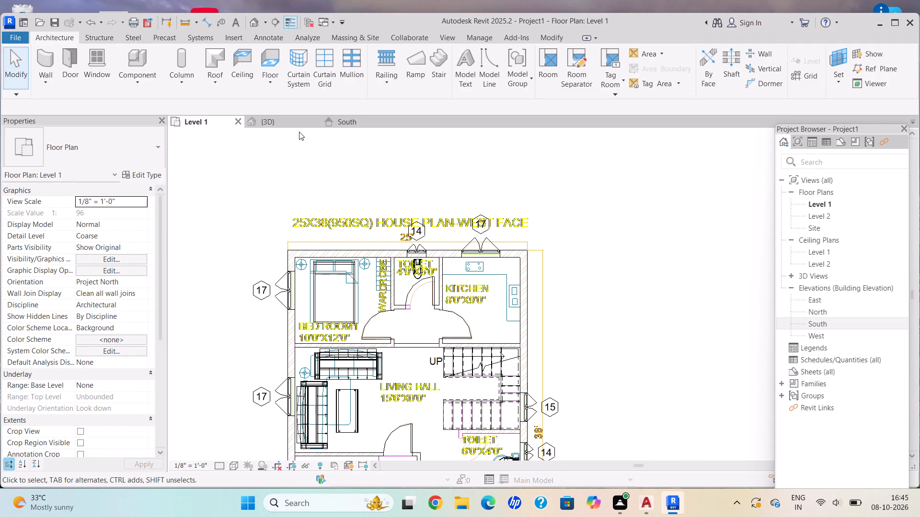
# In the South elevation, copy all Level 1 storey elements, paste them aligned to Levels 2, 3 and 4, and check the 3D view.
pyautogui.click(355, 124)
pyautogui.scroll(-2, 406, 179)
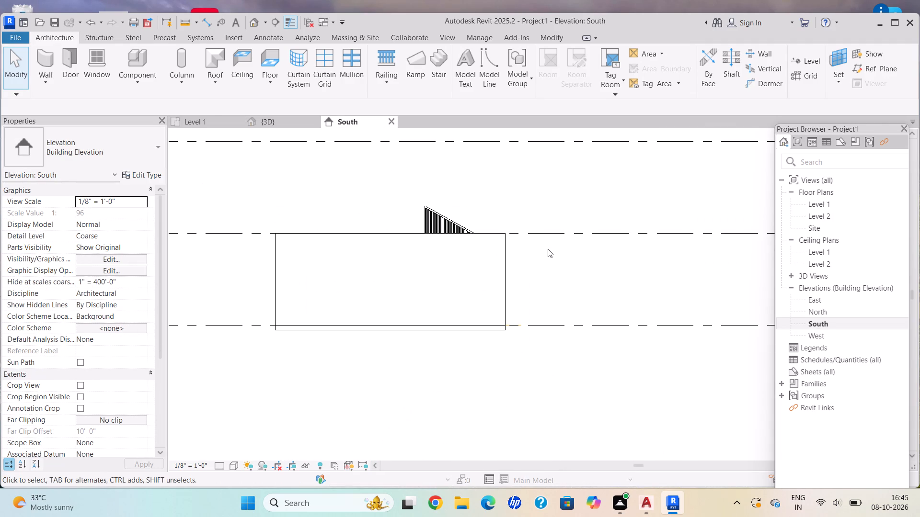
pyautogui.scroll(-3, 547, 249)
pyautogui.moveTo(627, 277); pyautogui.dragTo(494, 282)
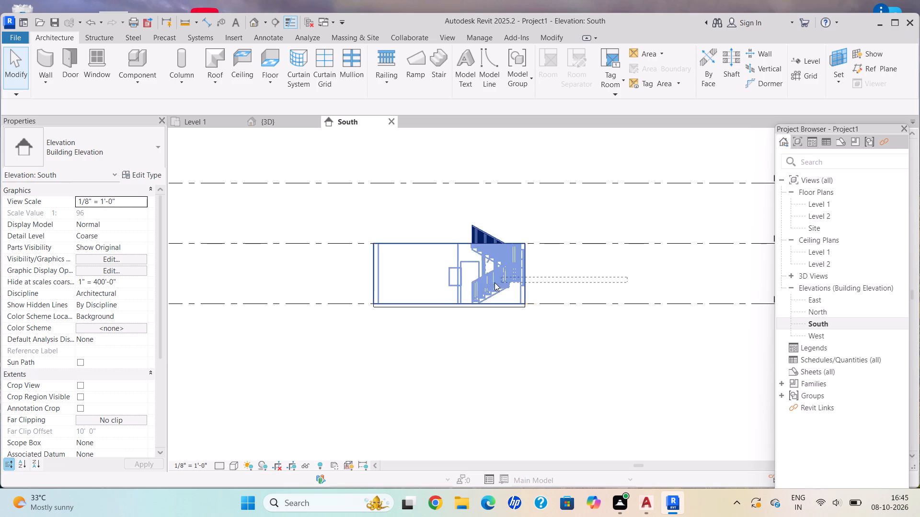
pyautogui.moveTo(494, 282); pyautogui.dragTo(320, 271)
pyautogui.moveTo(404, 177); pyautogui.dragTo(411, 192, button='middle')
pyautogui.moveTo(411, 208); pyautogui.dragTo(405, 235, button='middle')
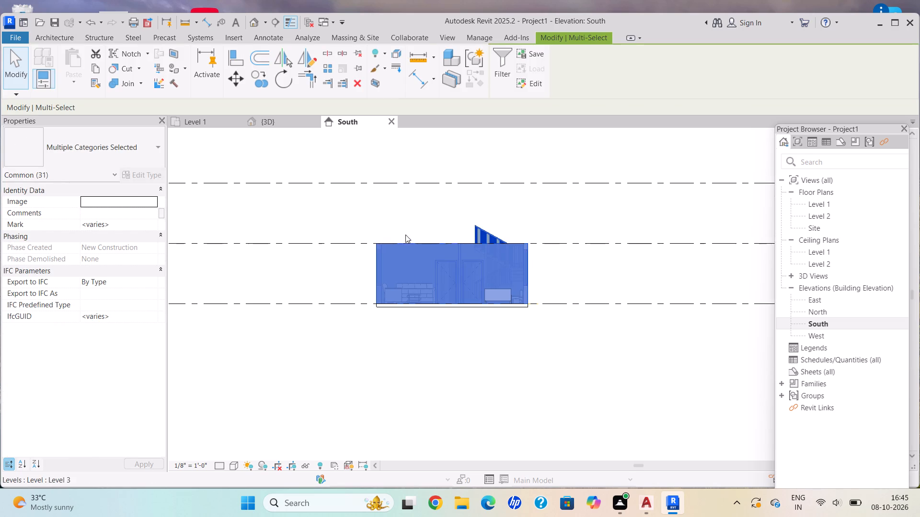
pyautogui.moveTo(405, 235); pyautogui.dragTo(401, 250, button='middle')
pyautogui.scroll(-1, 400, 250)
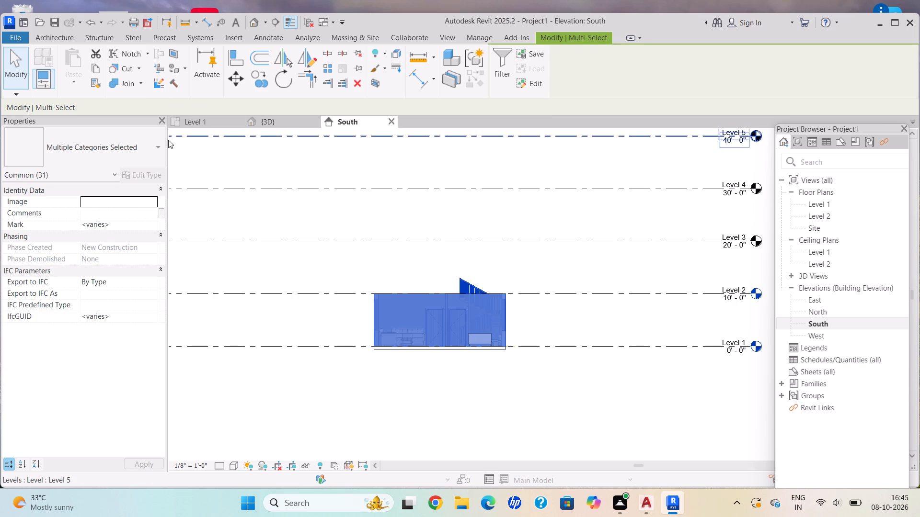
pyautogui.click(98, 68)
pyautogui.click(80, 78)
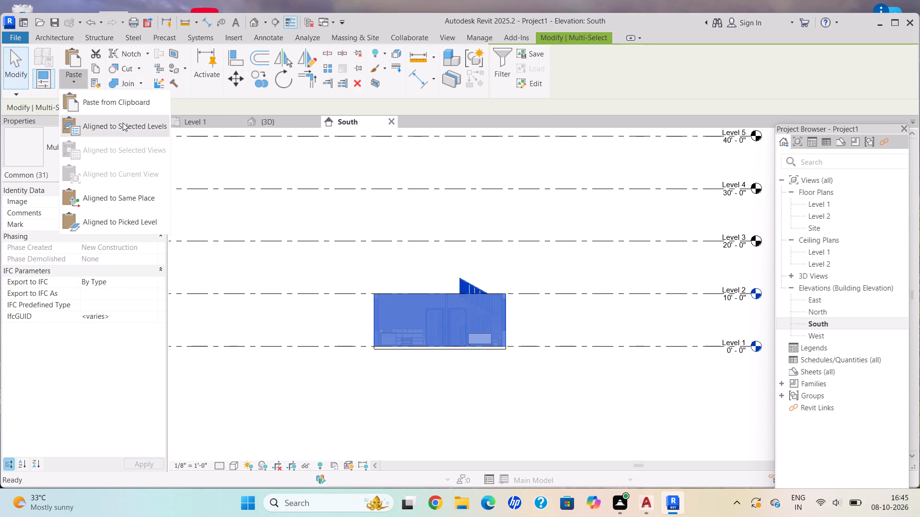
pyautogui.click(123, 123)
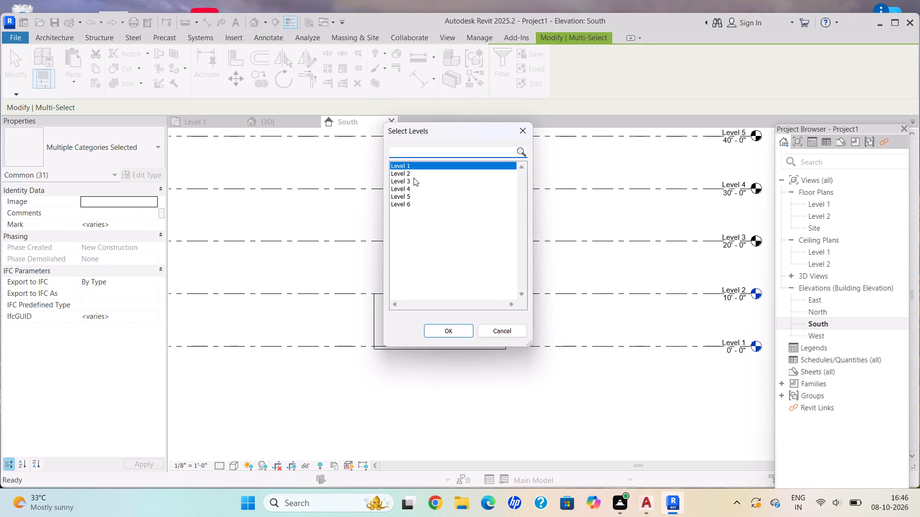
pyautogui.click(413, 173)
pyautogui.keyDown('ctrl'); pyautogui.click(411, 181); pyautogui.keyUp('ctrl')
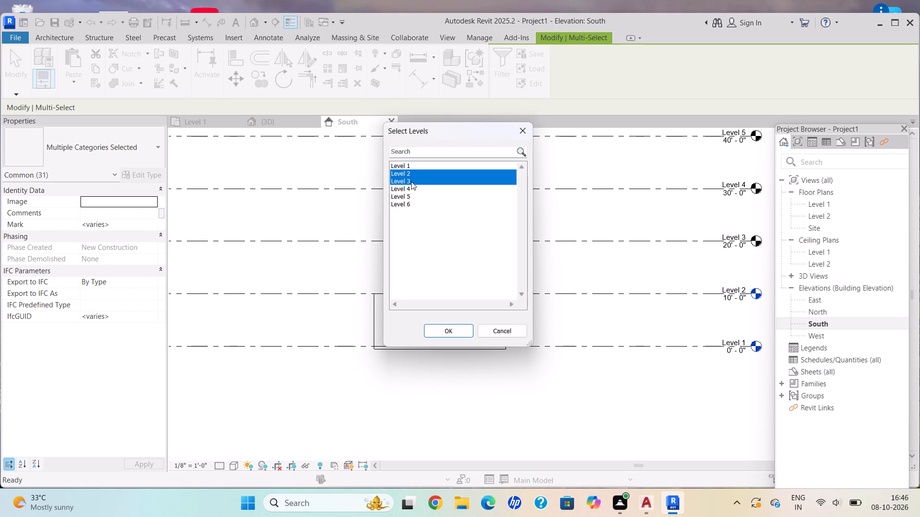
pyautogui.keyDown('ctrl'); pyautogui.click(411, 191); pyautogui.keyUp('ctrl')
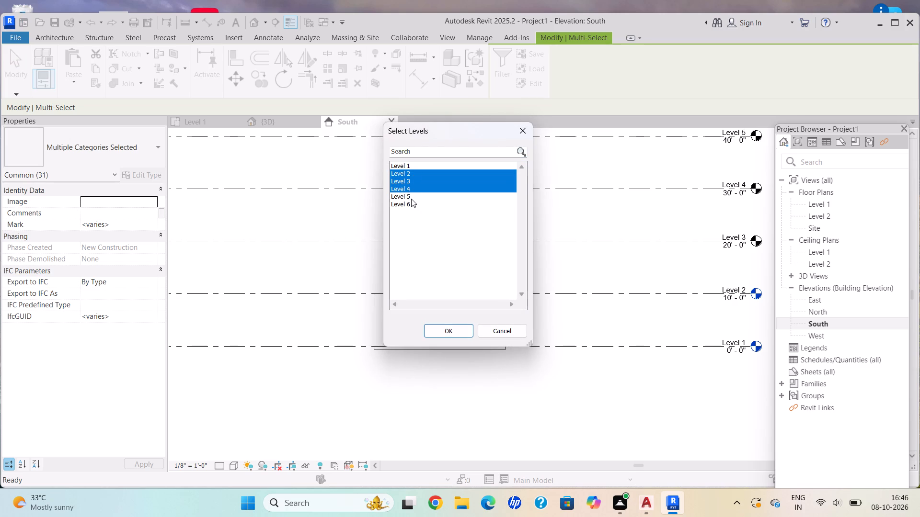
pyautogui.click(458, 333)
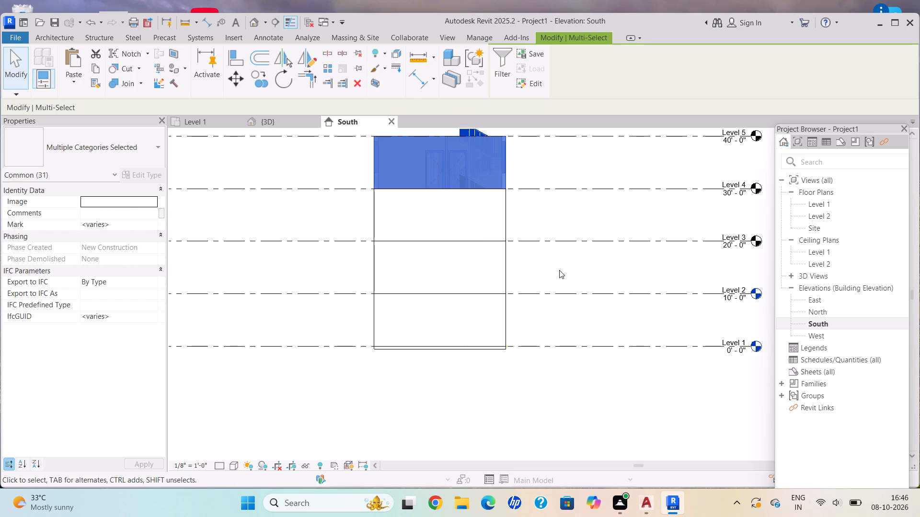
pyautogui.moveTo(560, 289); pyautogui.dragTo(548, 352, button='middle')
pyautogui.moveTo(541, 350); pyautogui.dragTo(535, 346, button='middle')
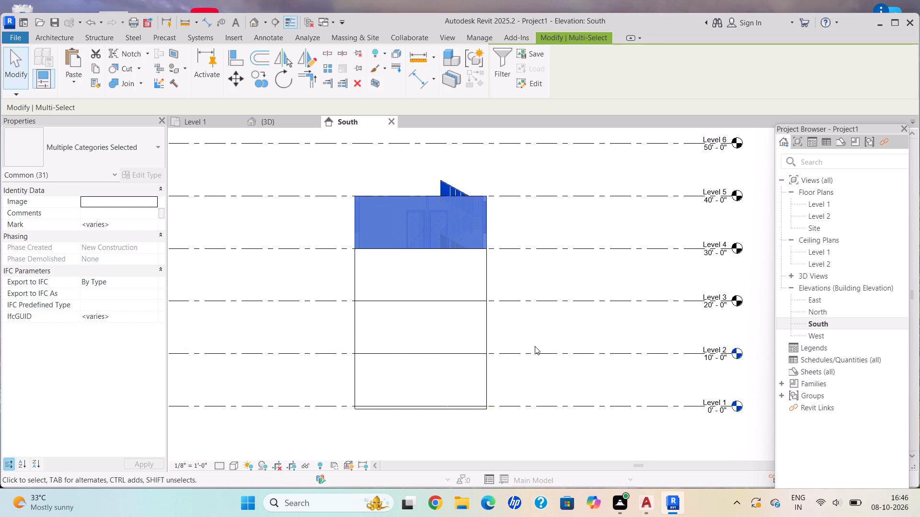
pyautogui.press('Escape')
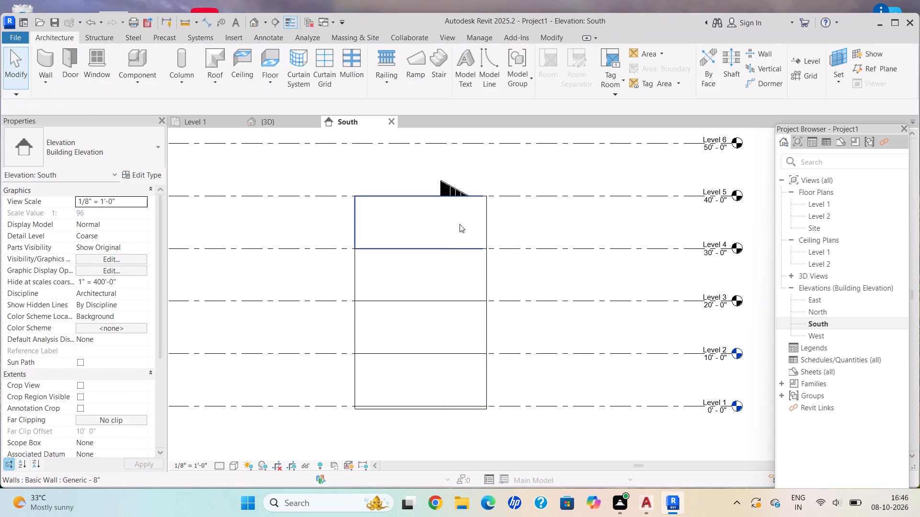
pyautogui.scroll(1, 448, 250)
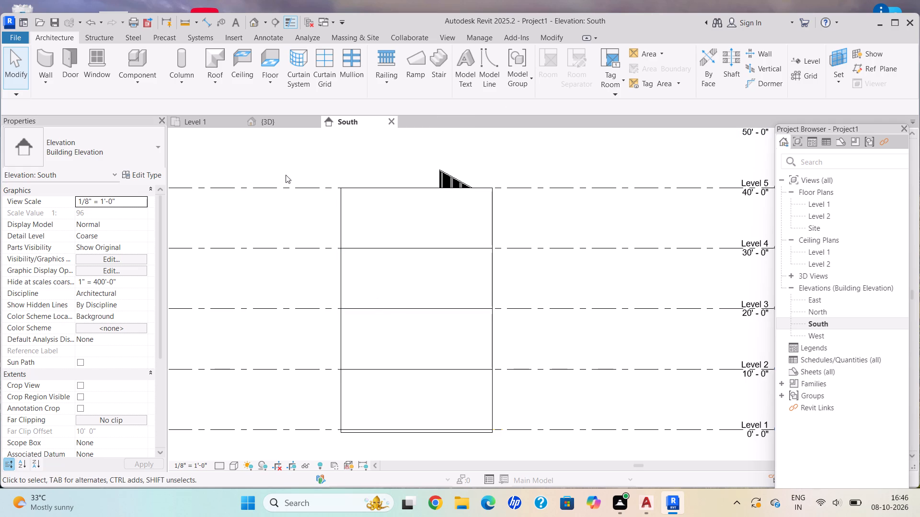
pyautogui.click(287, 125)
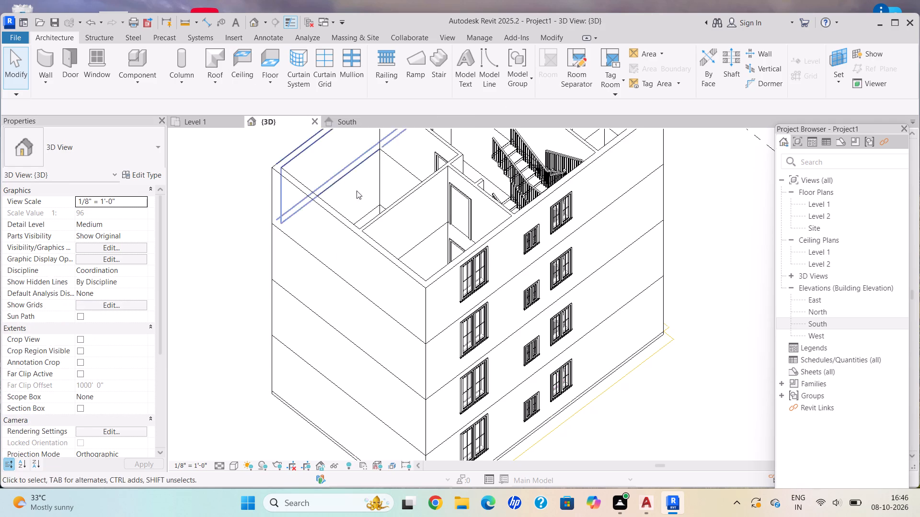
pyautogui.scroll(1, 626, 337)
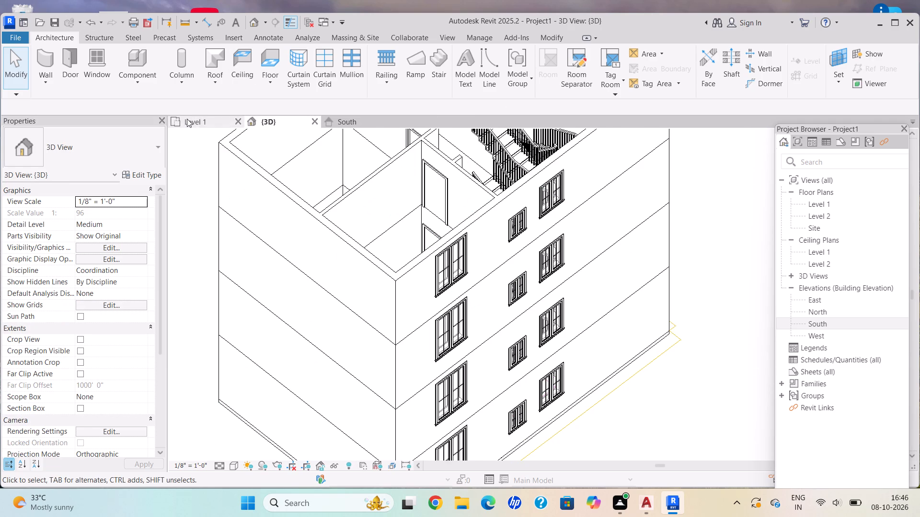
# Start an architectural floor in the Level 1 plan and set the Generic - 12" type's structure layer thickness to 6".
pyautogui.click(187, 119)
pyautogui.scroll(-2, 390, 252)
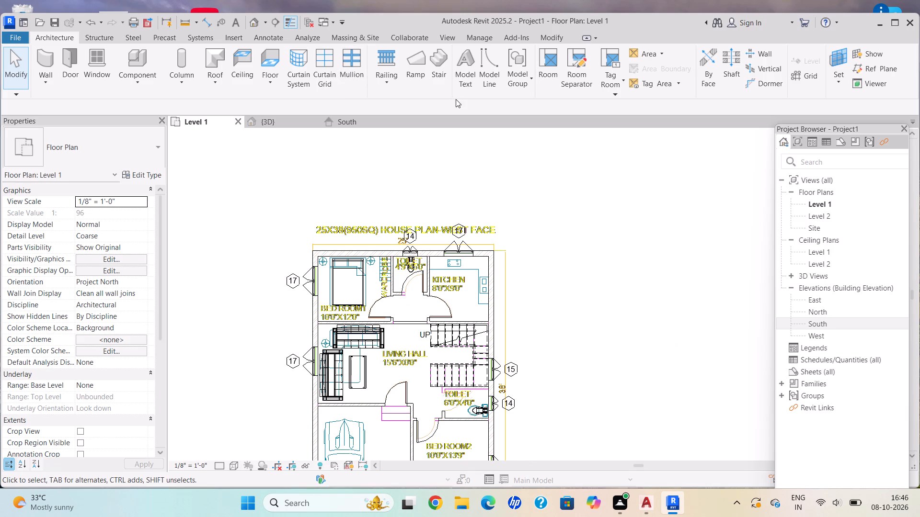
pyautogui.click(271, 83)
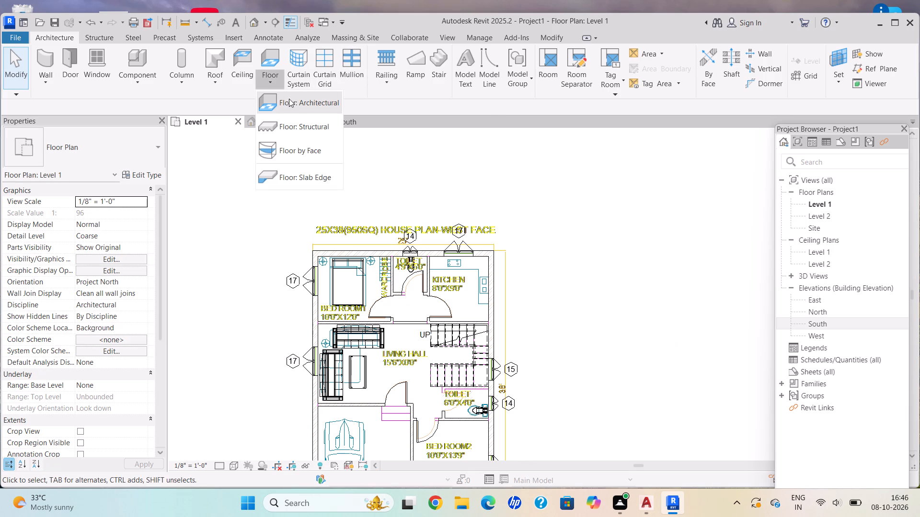
pyautogui.click(292, 104)
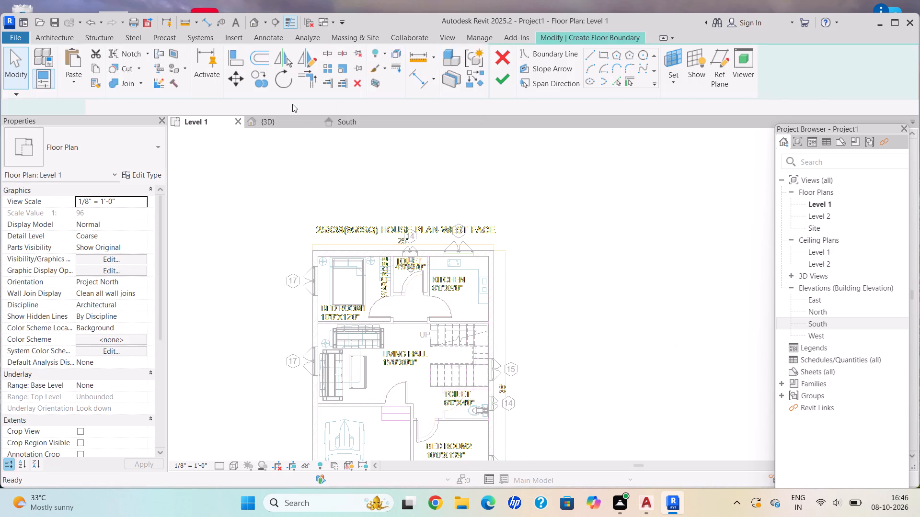
pyautogui.scroll(-2, 322, 157)
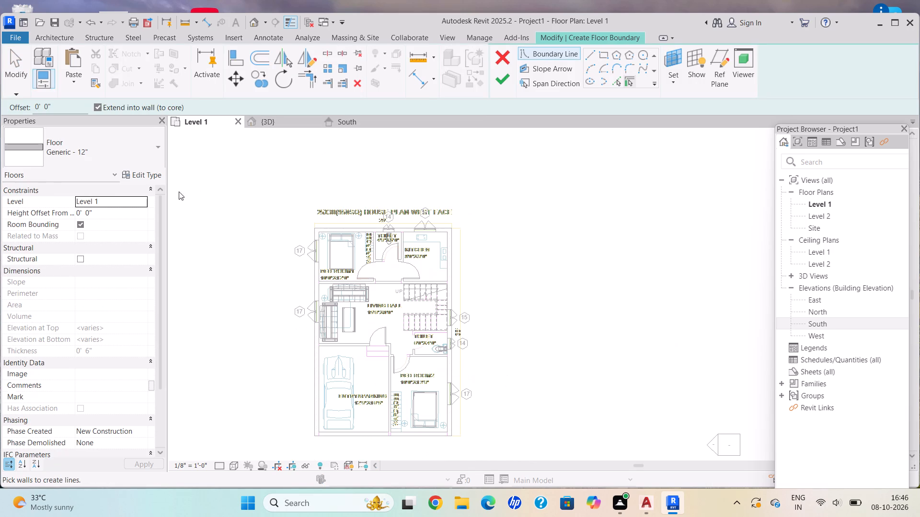
pyautogui.click(140, 176)
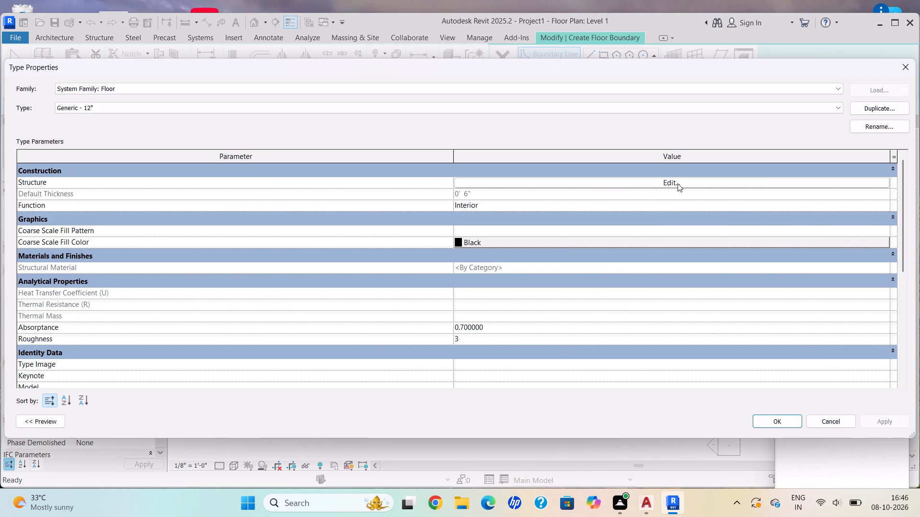
pyautogui.click(678, 183)
pyautogui.click(454, 180)
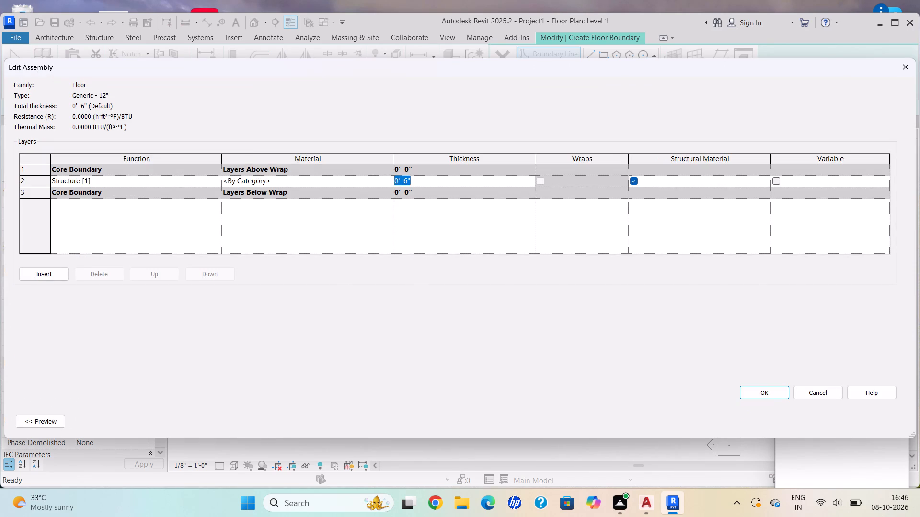
pyautogui.press('BackSpace')
pyautogui.press('3')
pyautogui.press('BackSpace')
pyautogui.press('BackSpace')
pyautogui.write('6"')
pyautogui.press('Return')
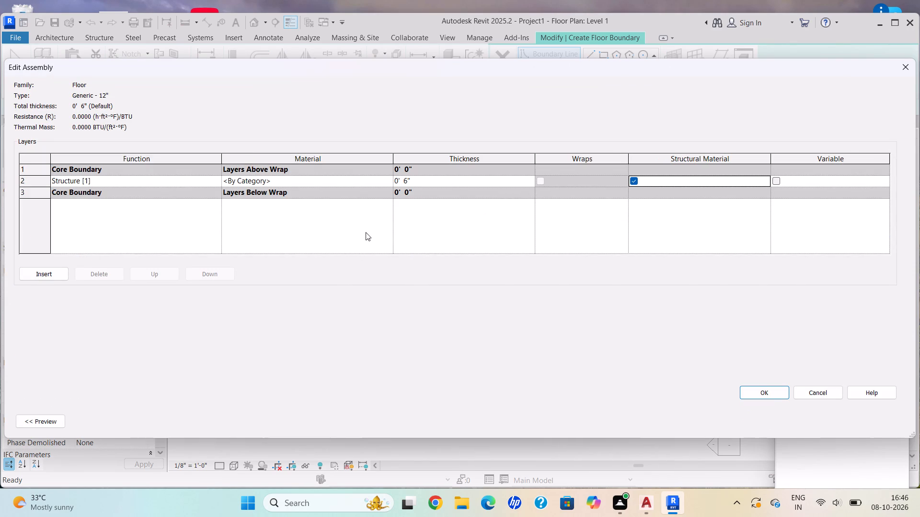
pyautogui.click(431, 189)
pyautogui.click(431, 184)
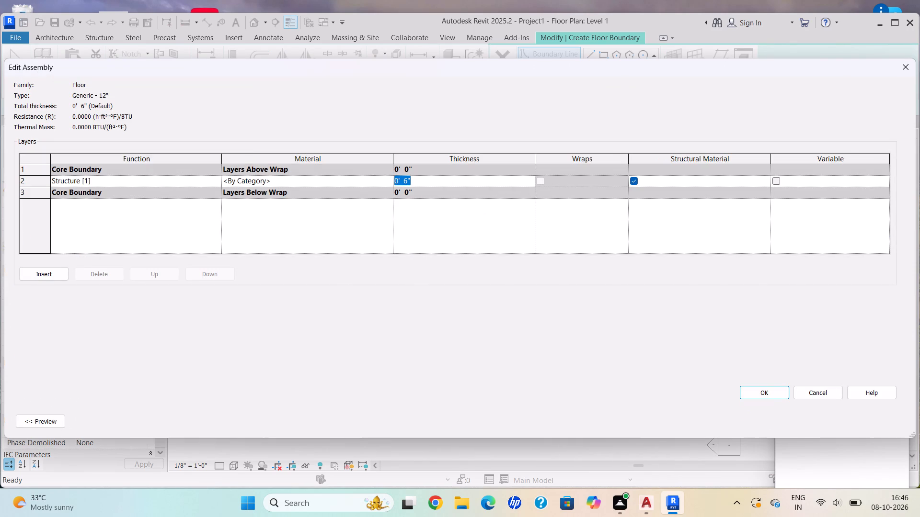
pyautogui.press('BackSpace')
pyautogui.press('BackSpace')
pyautogui.press('BackSpace')
pyautogui.press('6')
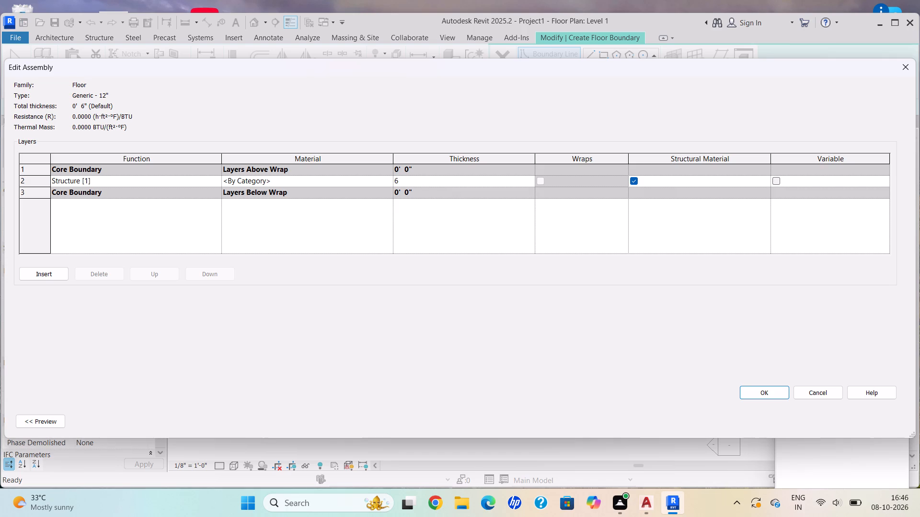
pyautogui.hotkey('shift', '"')
pyautogui.press('Return')
pyautogui.click(753, 390)
pyautogui.click(892, 426)
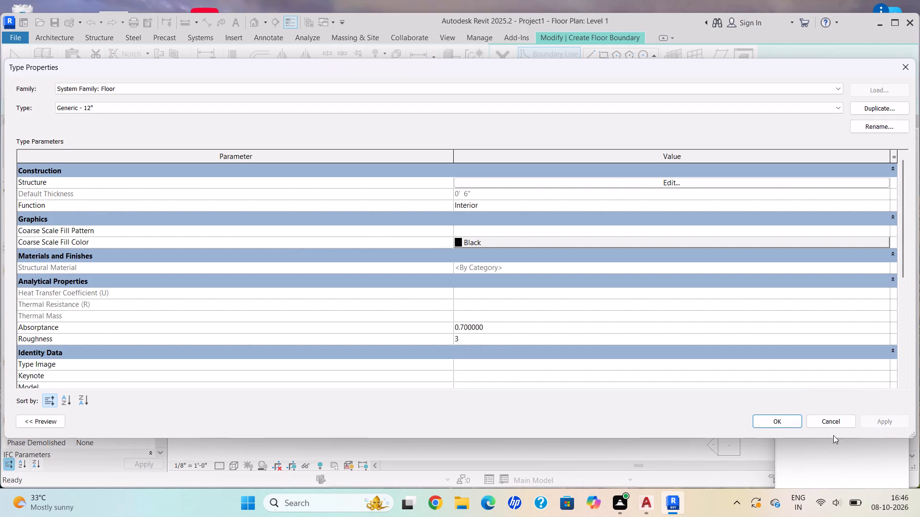
pyautogui.click(779, 423)
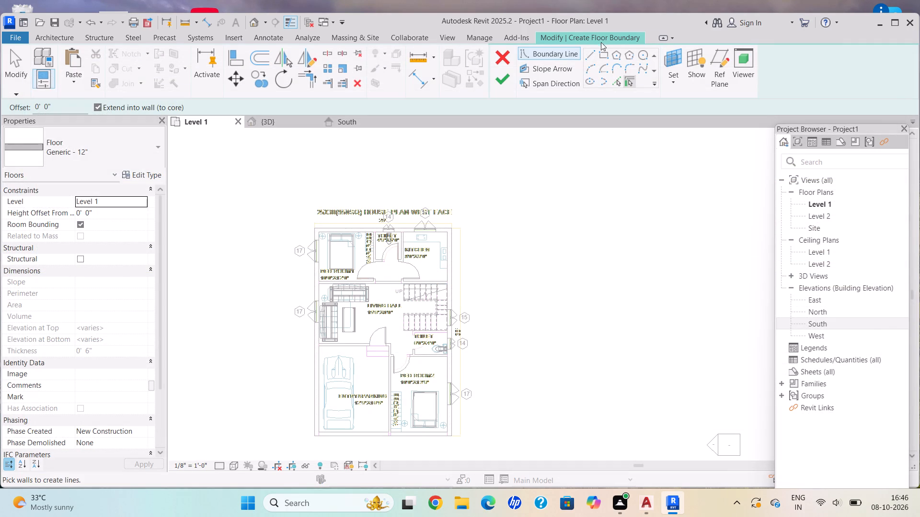
# Choose a rectangular boundary for the new floor and set its level to Level 2.
pyautogui.click(603, 49)
pyautogui.click(195, 123)
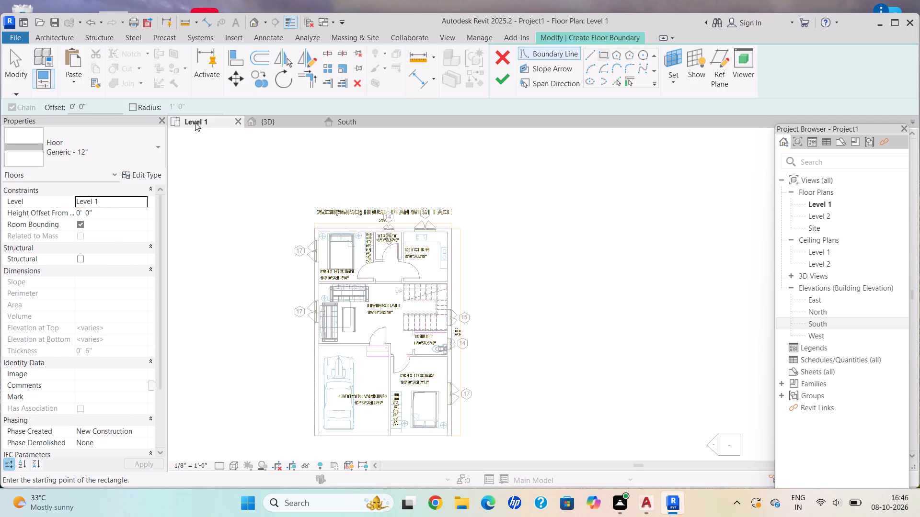
pyautogui.click(144, 202)
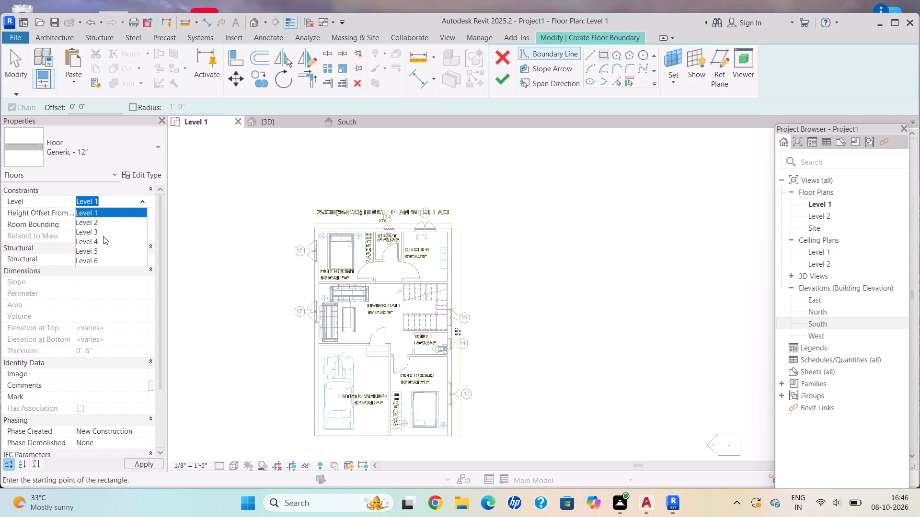
pyautogui.click(98, 225)
pyautogui.scroll(7, 362, 225)
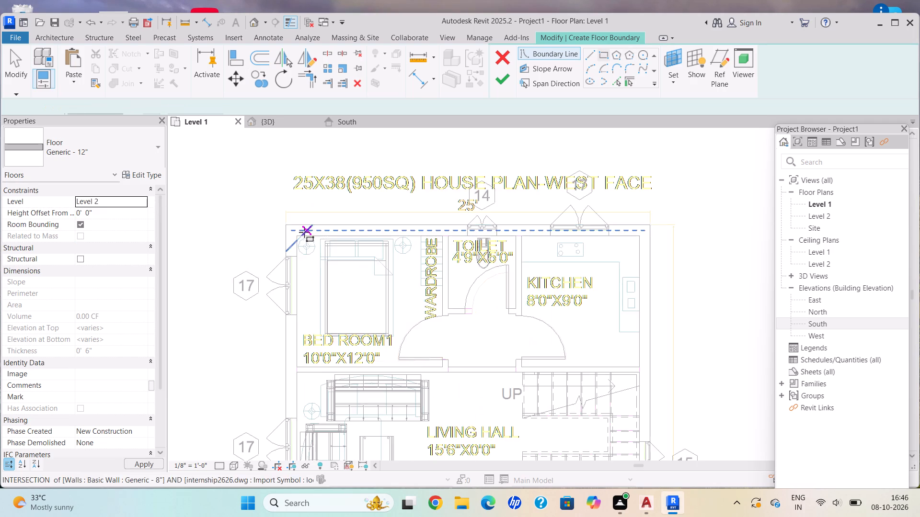
pyautogui.scroll(4, 304, 232)
# Sketch a rectangular floor boundary with a 2' offset, from the outer wall corner at BED ROOM1 to the opposite corner at BED ROOM2.
pyautogui.click(602, 55)
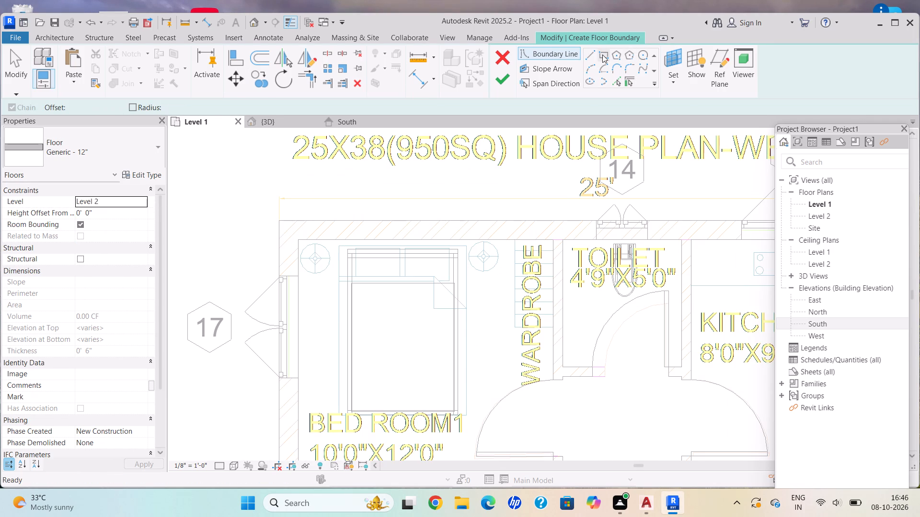
pyautogui.click(112, 105)
pyautogui.press('BackSpace')
pyautogui.press('BackSpace')
pyautogui.press('BackSpace')
pyautogui.press('BackSpace')
pyautogui.press('BackSpace')
pyautogui.press('BackSpace')
pyautogui.press('BackSpace')
pyautogui.press('BackSpace')
pyautogui.press('BackSpace')
pyautogui.press('BackSpace')
pyautogui.press('BackSpace')
pyautogui.press('BackSpace')
pyautogui.press('BackSpace')
pyautogui.press('BackSpace')
pyautogui.press('BackSpace')
pyautogui.press('BackSpace')
pyautogui.write("2'")
pyautogui.press('Return')
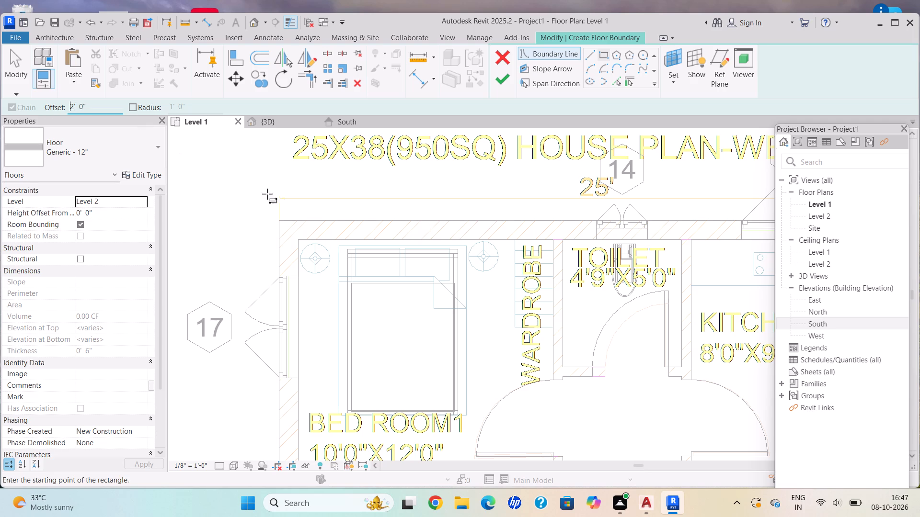
pyautogui.scroll(6, 263, 229)
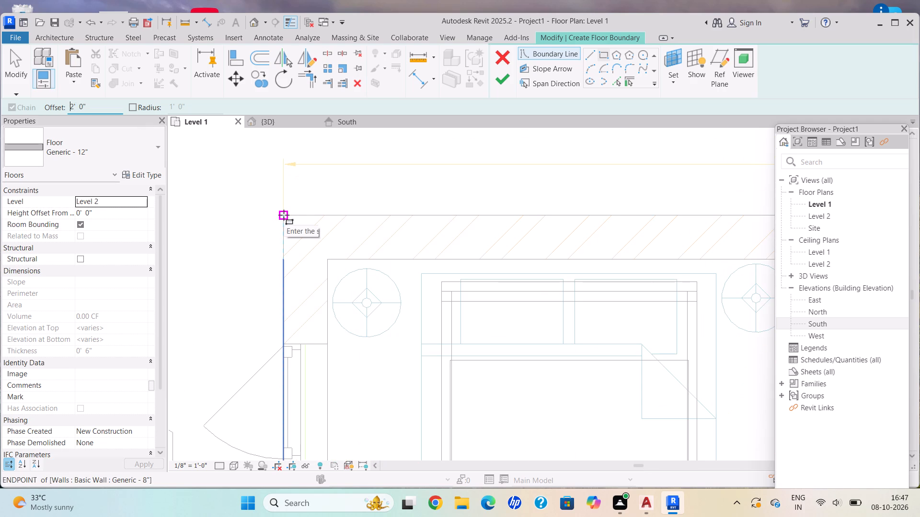
pyautogui.click(284, 215)
pyautogui.scroll(-5, 510, 355)
pyautogui.moveTo(511, 355); pyautogui.dragTo(361, 250, button='middle')
pyautogui.scroll(-3, 373, 258)
pyautogui.scroll(-2, 496, 343)
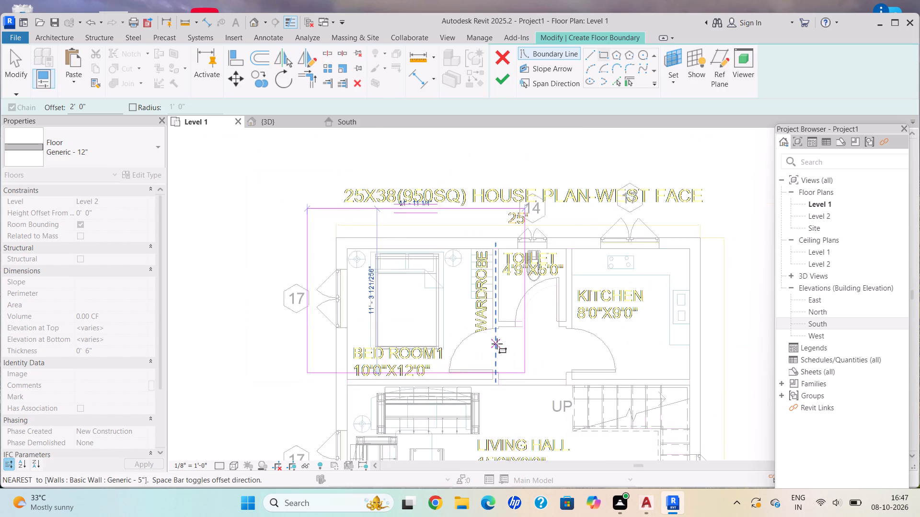
pyautogui.scroll(-1, 497, 344)
pyautogui.moveTo(497, 344); pyautogui.dragTo(279, 194, button='middle')
pyautogui.scroll(-1, 278, 194)
pyautogui.scroll(-1, 408, 361)
pyautogui.middleClick(408, 361)
pyautogui.middleClick(409, 266)
pyautogui.moveTo(432, 395); pyautogui.dragTo(411, 264, button='middle')
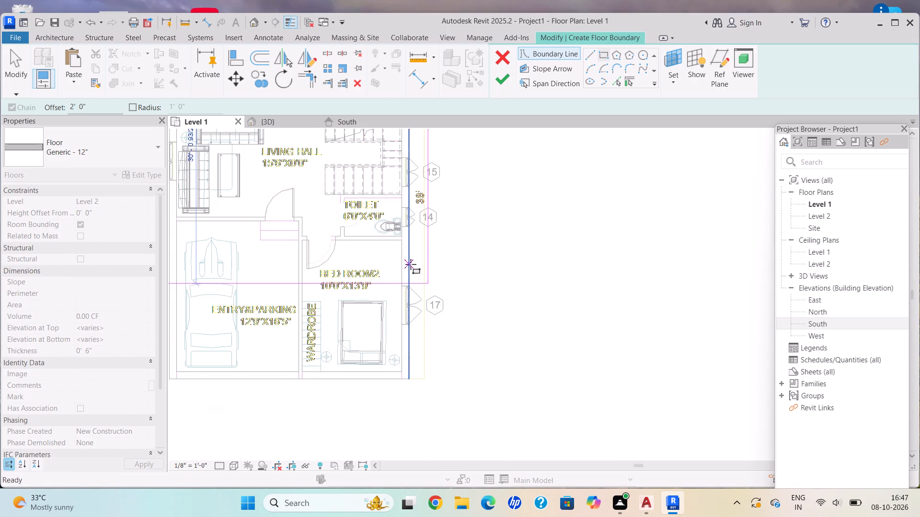
pyautogui.scroll(1, 390, 369)
pyautogui.scroll(-1, 391, 371)
pyautogui.scroll(18, 392, 372)
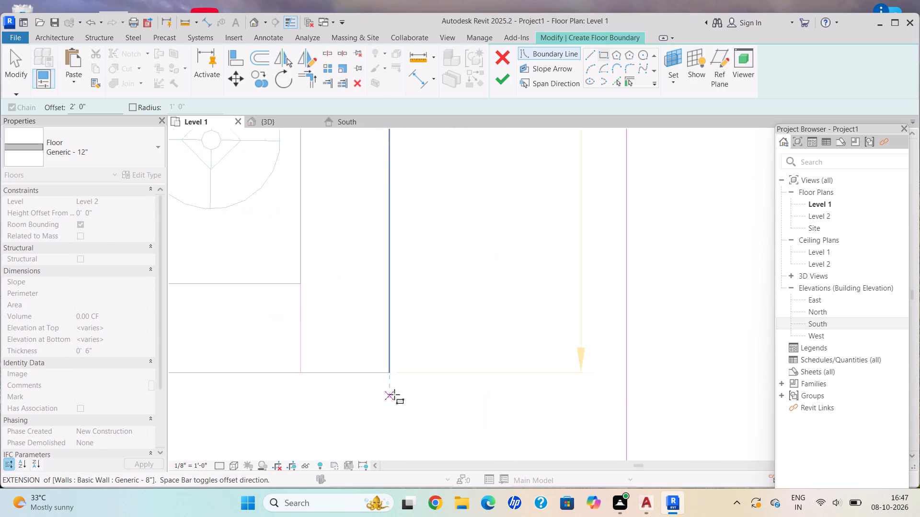
pyautogui.scroll(5, 389, 382)
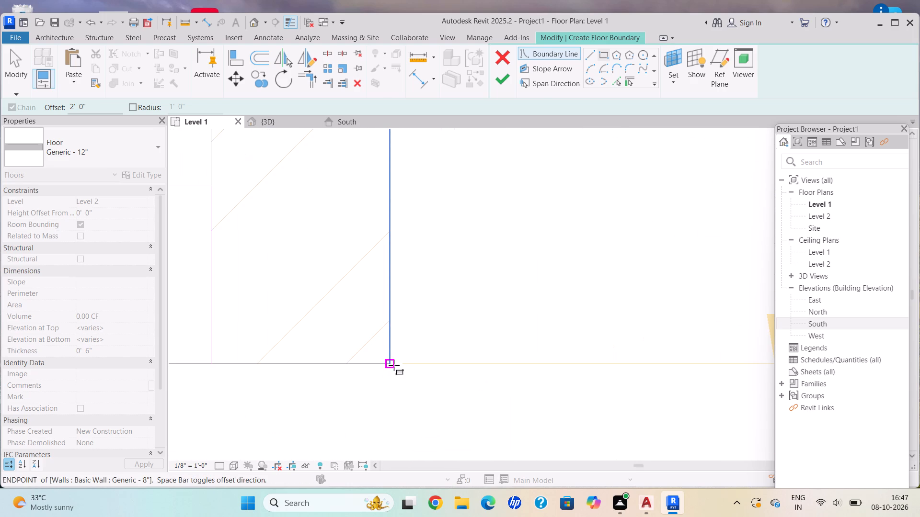
pyautogui.click(389, 365)
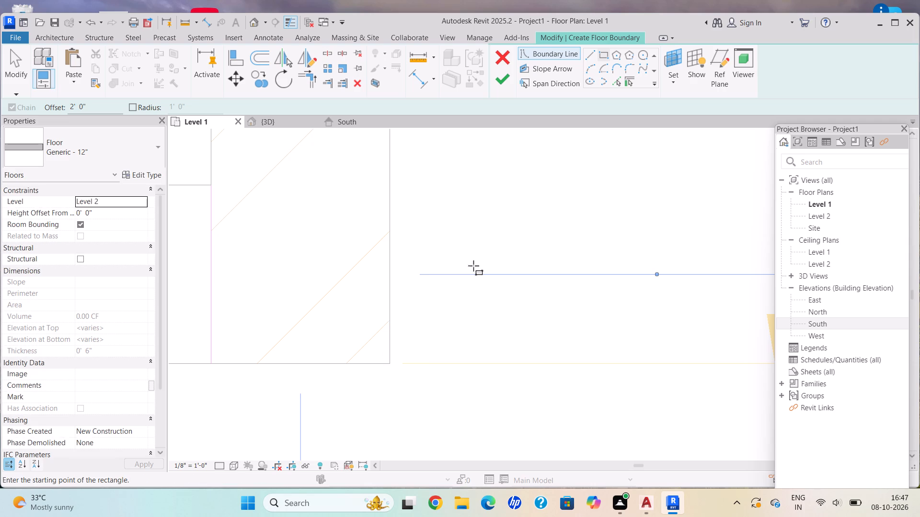
# Finish the Level 2 floor sketch and attach the walls that reach its level to the floor's bottom.
pyautogui.click(507, 81)
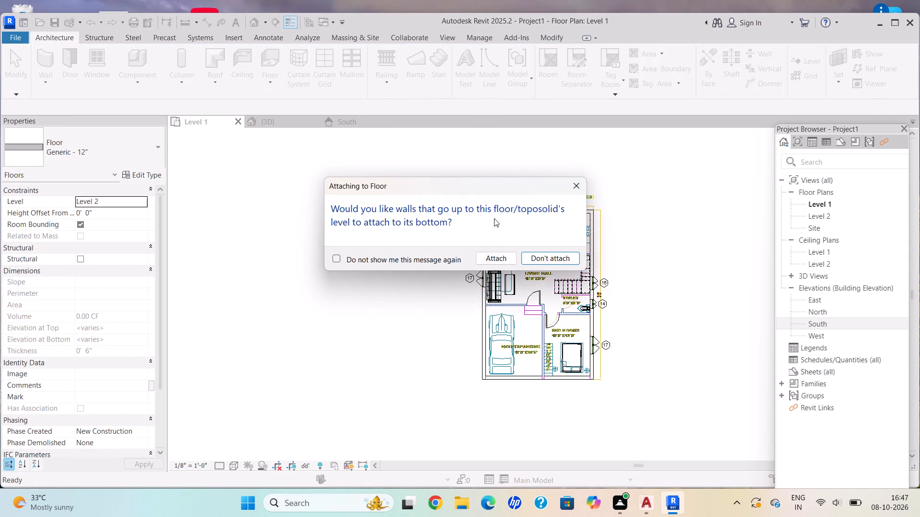
pyautogui.click(499, 259)
pyautogui.scroll(-3, 279, 180)
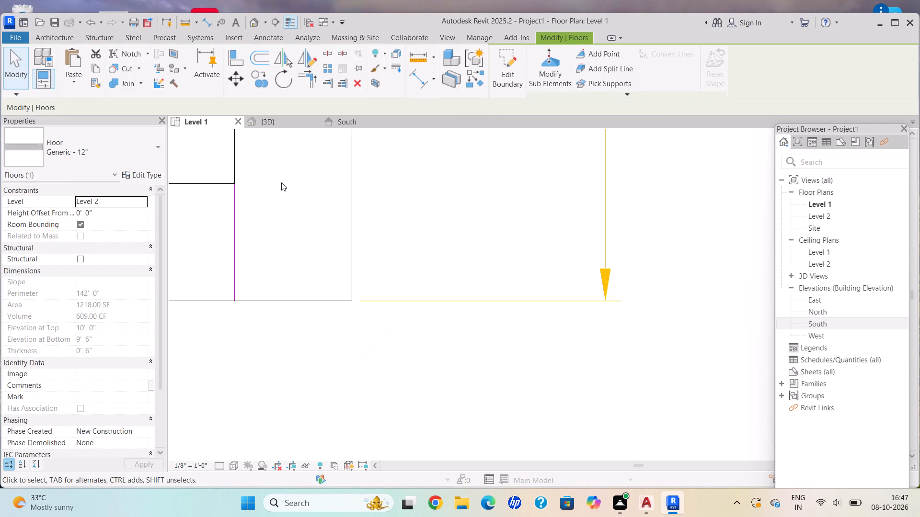
# Examine the new Level 2 floor slab and its overhang around the outer walls in the 3D view.
pyautogui.click(274, 124)
pyautogui.scroll(2, 549, 286)
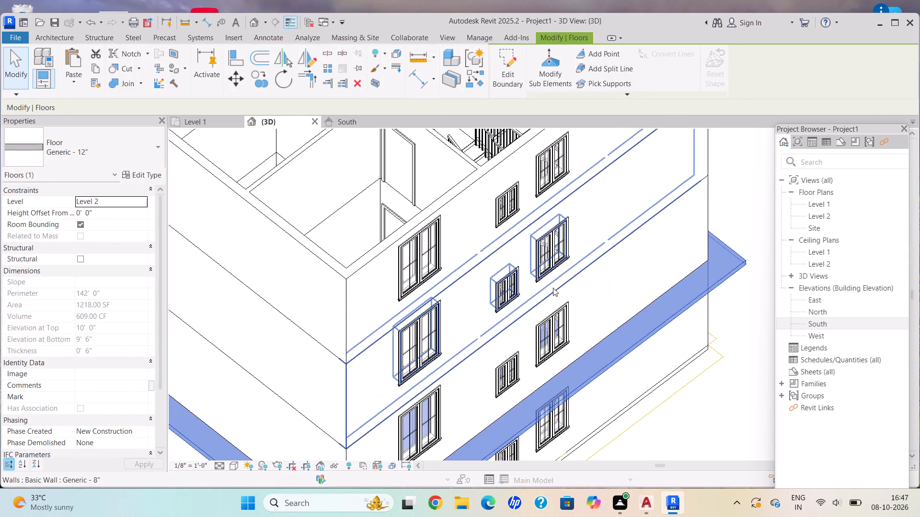
pyautogui.moveTo(556, 289); pyautogui.dragTo(460, 228, button='middle')
pyautogui.scroll(1, 481, 276)
pyautogui.moveTo(441, 319); pyautogui.dragTo(498, 231, button='middle')
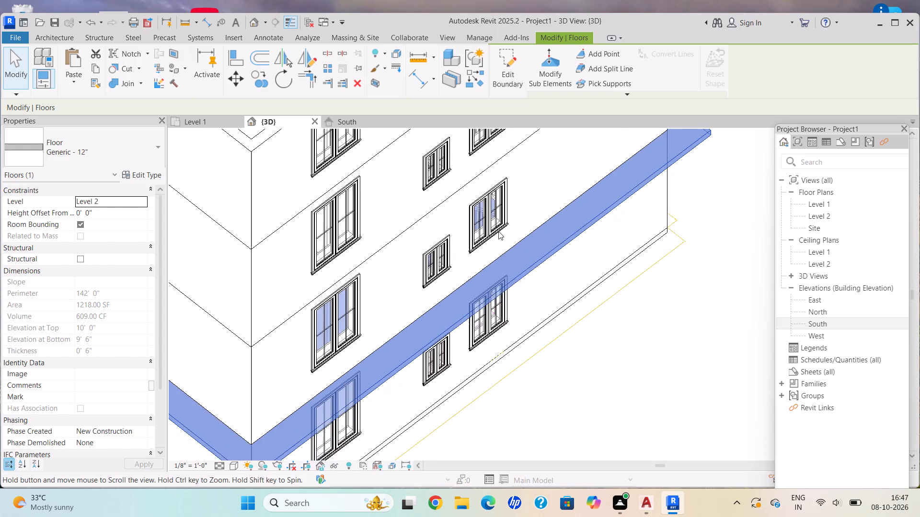
pyautogui.moveTo(498, 231); pyautogui.dragTo(490, 243, button='middle')
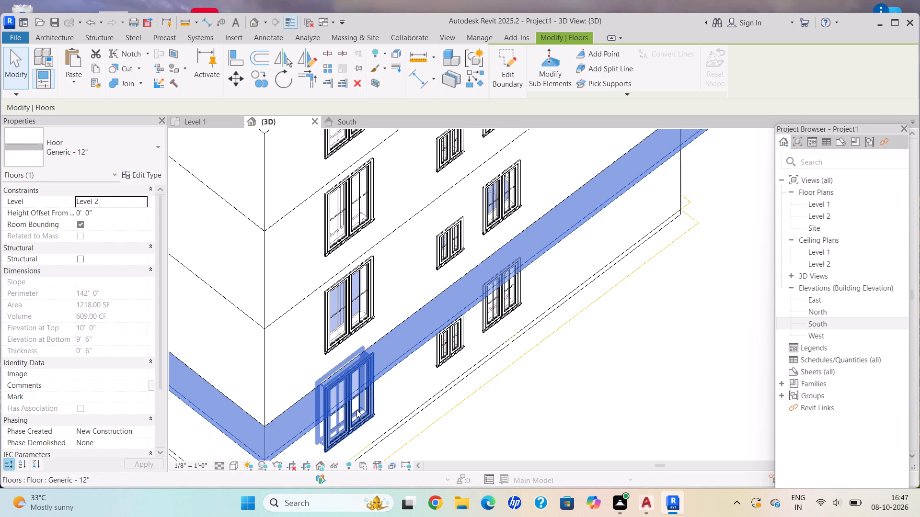
pyautogui.press('Escape')
pyautogui.press('Escape')
pyautogui.scroll(-3, 345, 399)
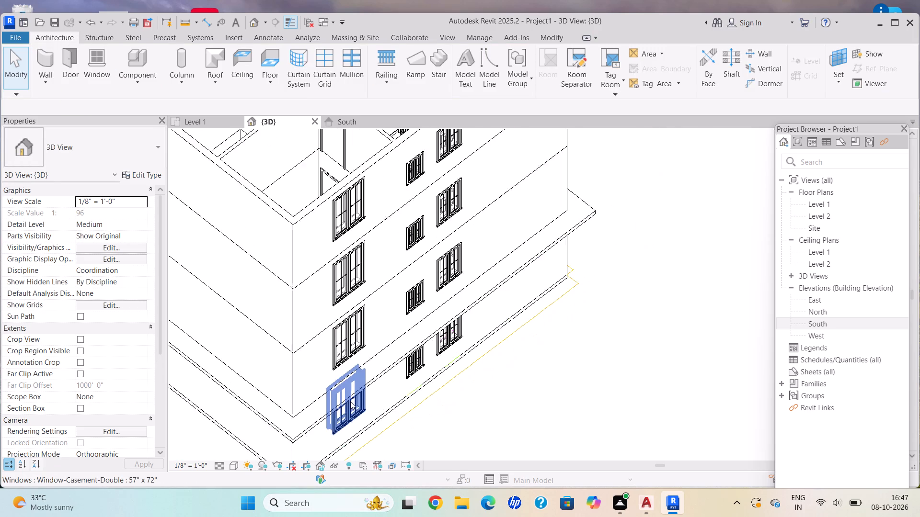
pyautogui.scroll(-1, 350, 401)
pyautogui.scroll(7, 390, 365)
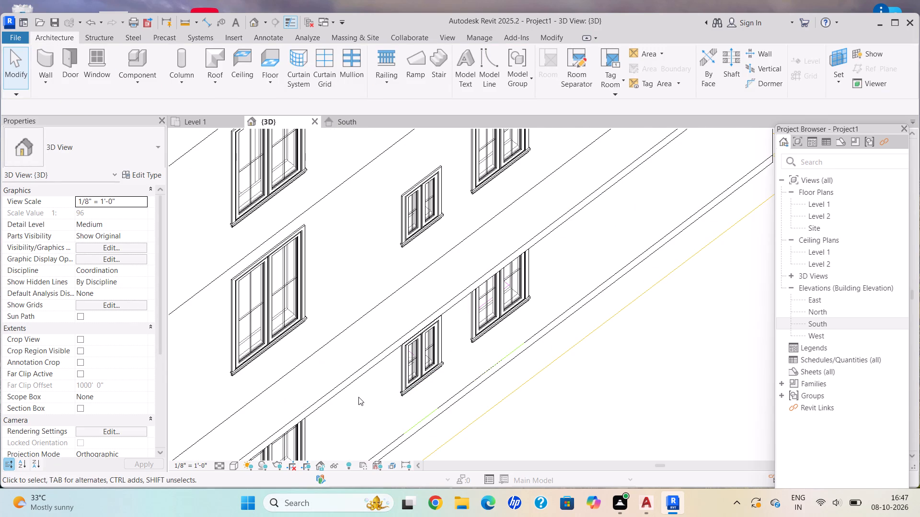
pyautogui.scroll(-3, 358, 397)
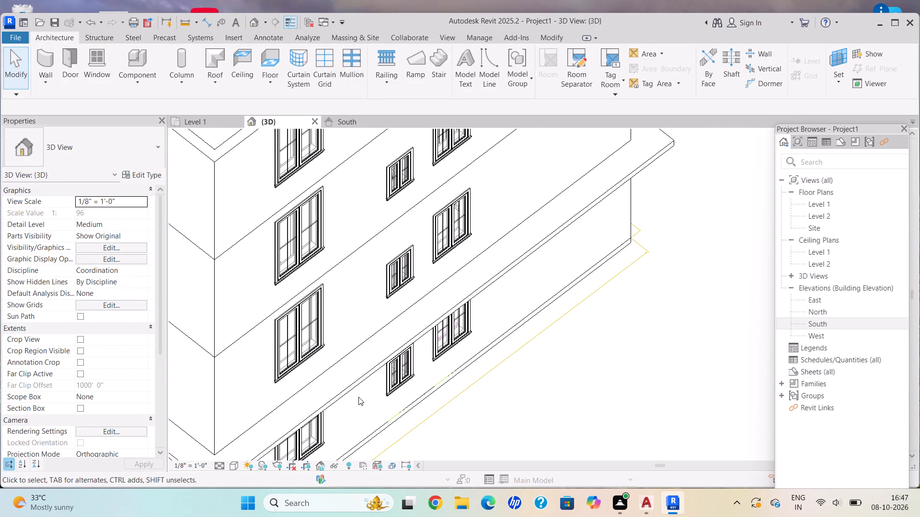
pyautogui.scroll(5, 337, 392)
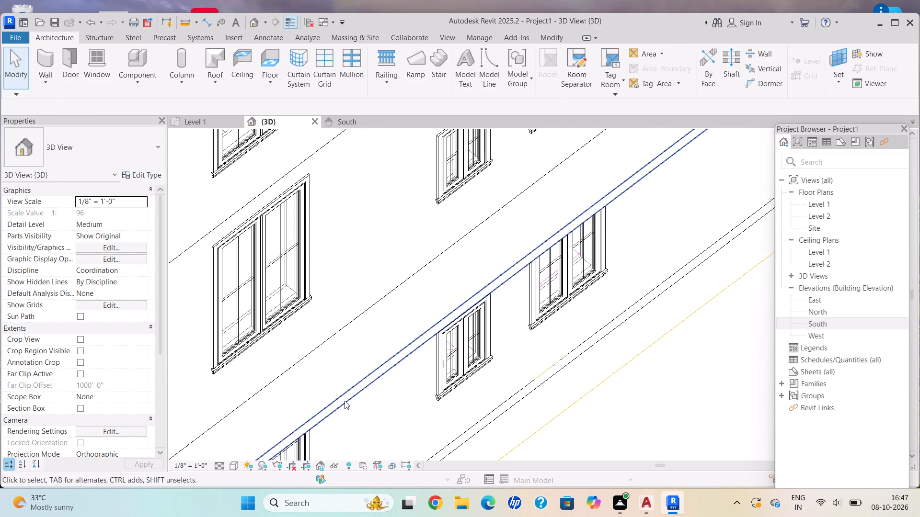
# Copy the Level 2 floor slab and paste it aligned to Level 3 and Level 4.
pyautogui.click(345, 401)
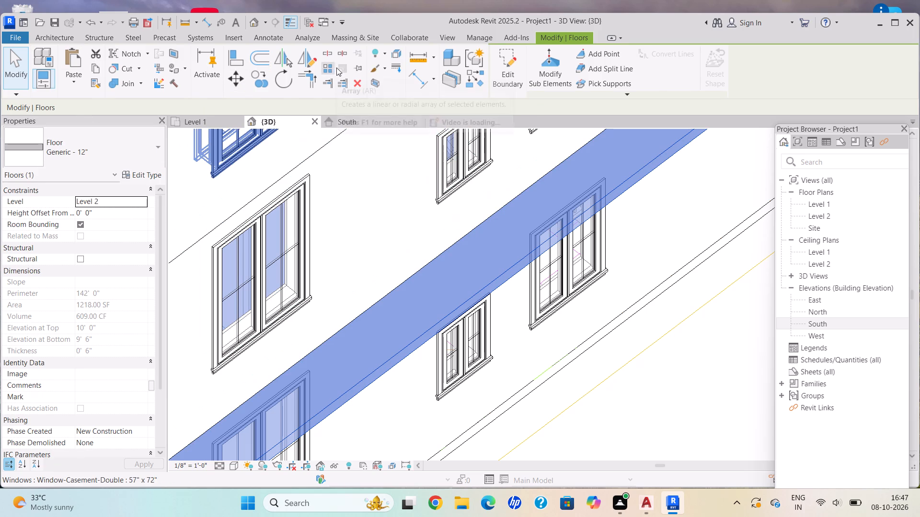
pyautogui.click(352, 116)
pyautogui.scroll(-2, 542, 198)
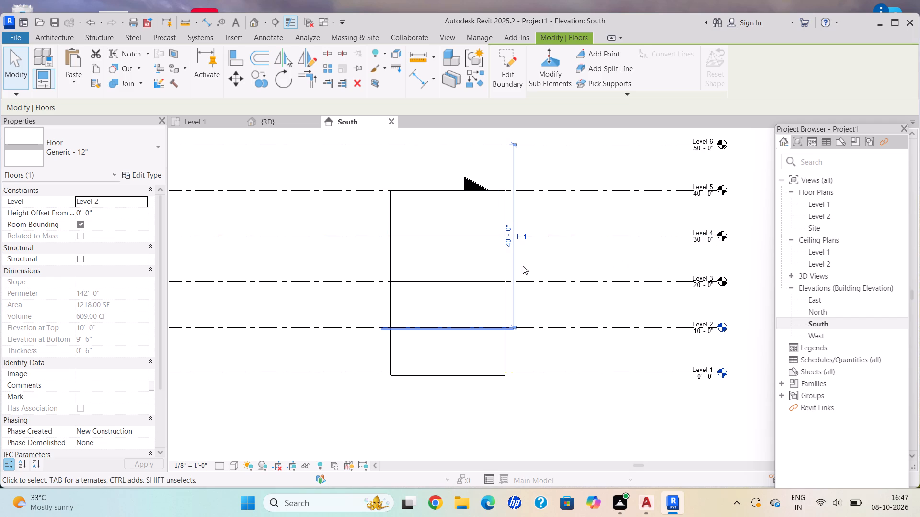
pyautogui.scroll(3, 521, 180)
pyautogui.scroll(-2, 508, 205)
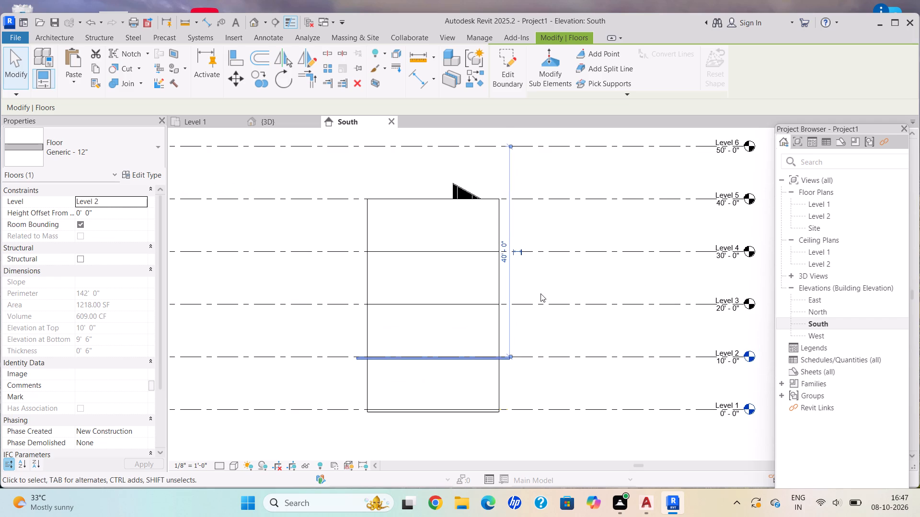
pyautogui.click(271, 123)
pyautogui.click(93, 64)
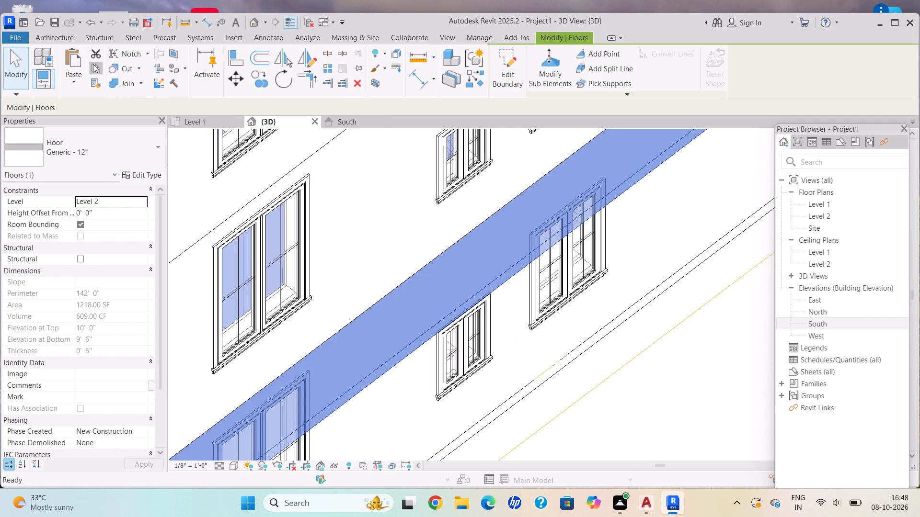
pyautogui.click(69, 81)
pyautogui.click(141, 132)
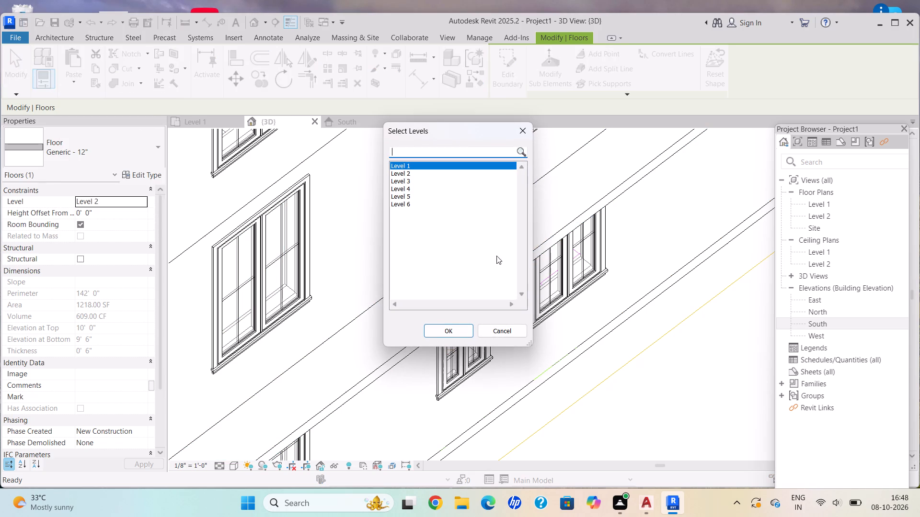
pyautogui.click(407, 173)
pyautogui.click(413, 179)
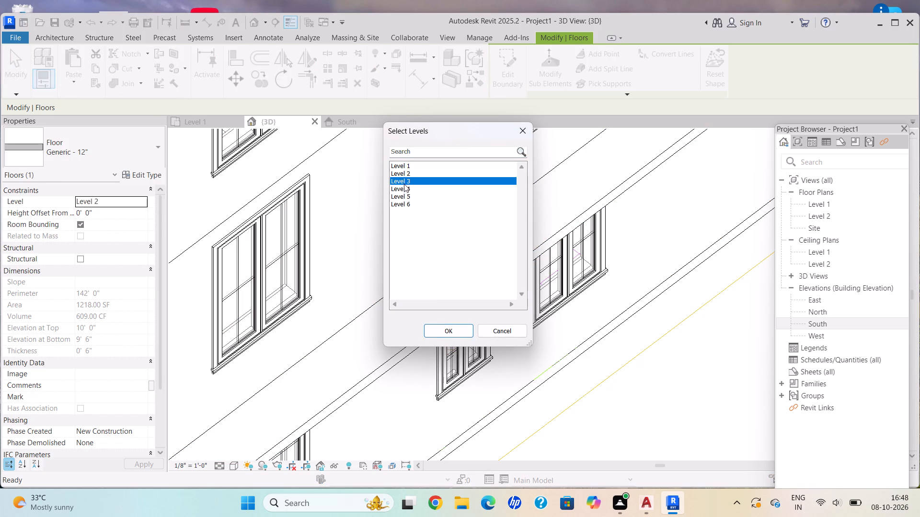
pyautogui.keyDown('ctrl'); pyautogui.click(409, 188); pyautogui.keyUp('ctrl')
pyautogui.click(449, 330)
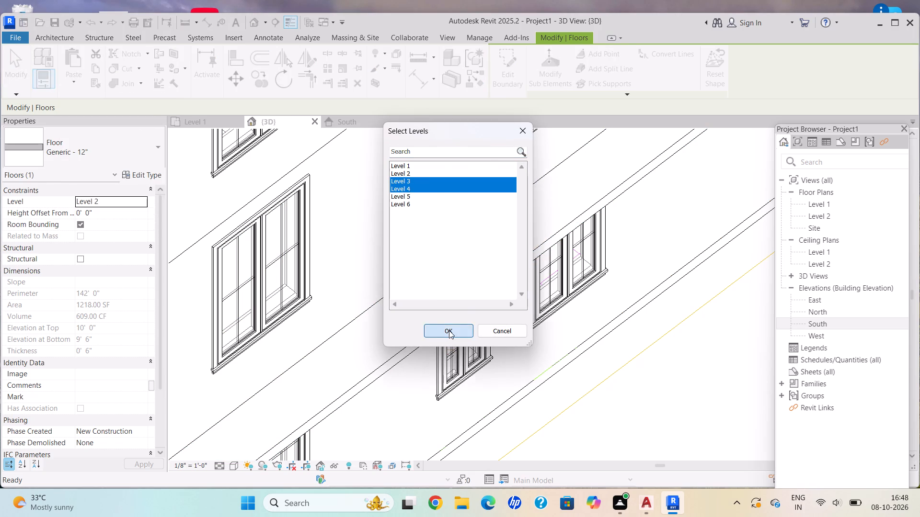
pyautogui.scroll(1, 448, 331)
pyautogui.scroll(-9, 448, 331)
pyautogui.moveTo(423, 279); pyautogui.dragTo(454, 334, button='middle')
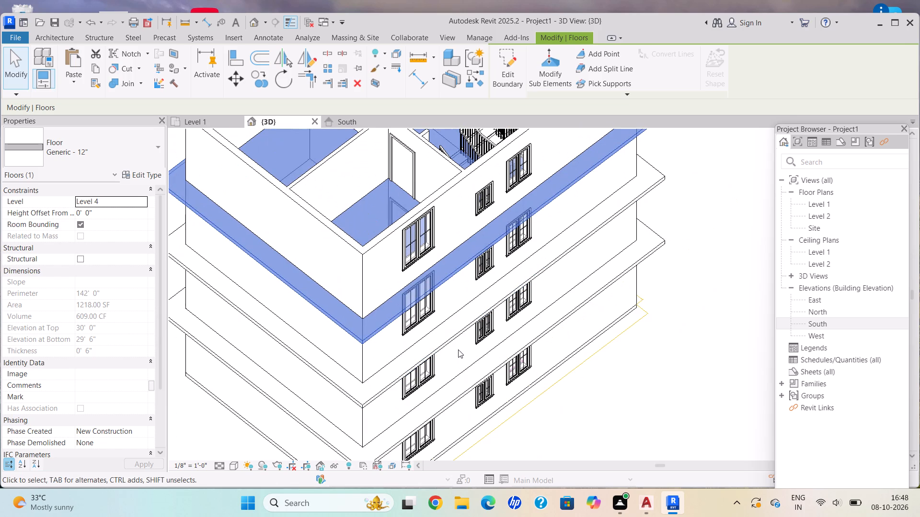
pyautogui.press('Escape')
# Examine the overhanging slabs and open top storey in the 3D view, and the BED ROOM2 area in the Level 1 plan.
pyautogui.keyDown('shift'); pyautogui.moveTo(452, 342); pyautogui.dragTo(403, 217, button='middle'); pyautogui.keyUp('shift')
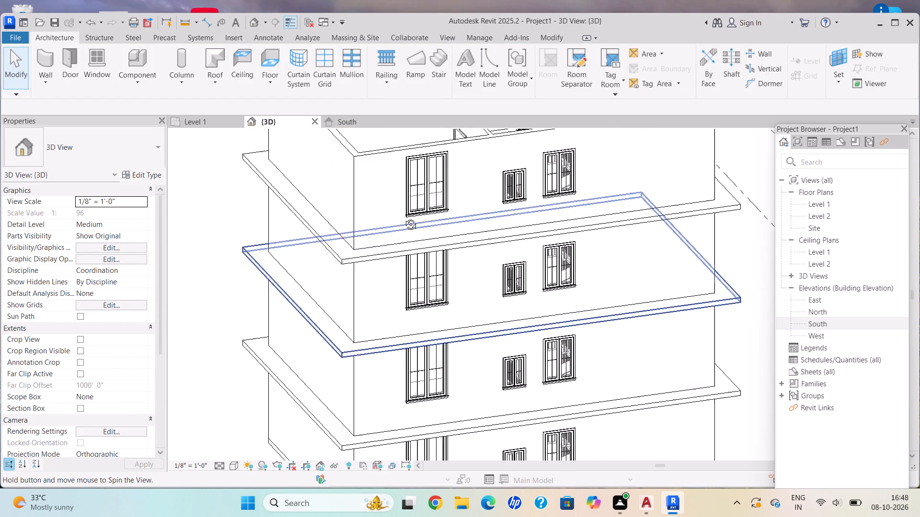
pyautogui.keyDown('shift'); pyautogui.moveTo(403, 217); pyautogui.dragTo(400, 200, button='middle'); pyautogui.keyUp('shift')
pyautogui.scroll(-3, 400, 203)
pyautogui.keyDown('shift'); pyautogui.moveTo(400, 214); pyautogui.dragTo(410, 252, button='middle'); pyautogui.keyUp('shift')
pyautogui.moveTo(398, 234); pyautogui.dragTo(416, 315, button='middle')
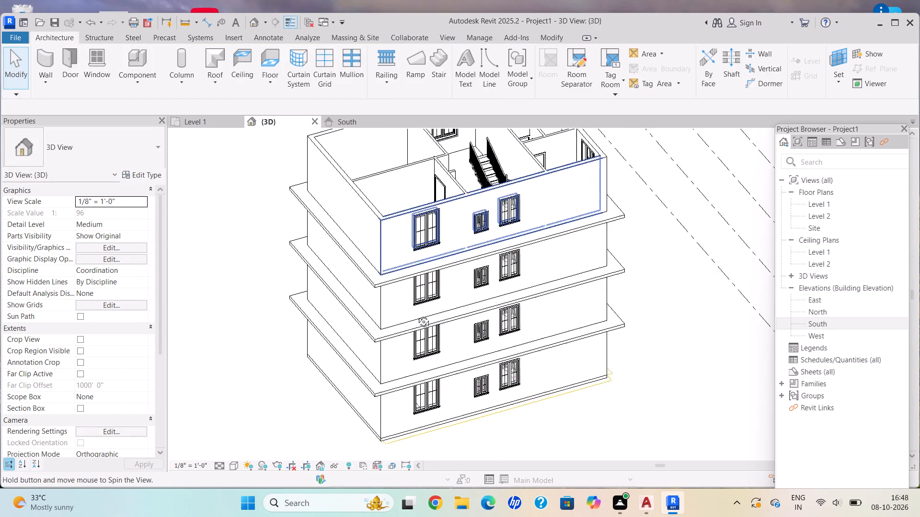
pyautogui.moveTo(416, 315); pyautogui.dragTo(416, 318, button='middle')
pyautogui.scroll(6, 393, 184)
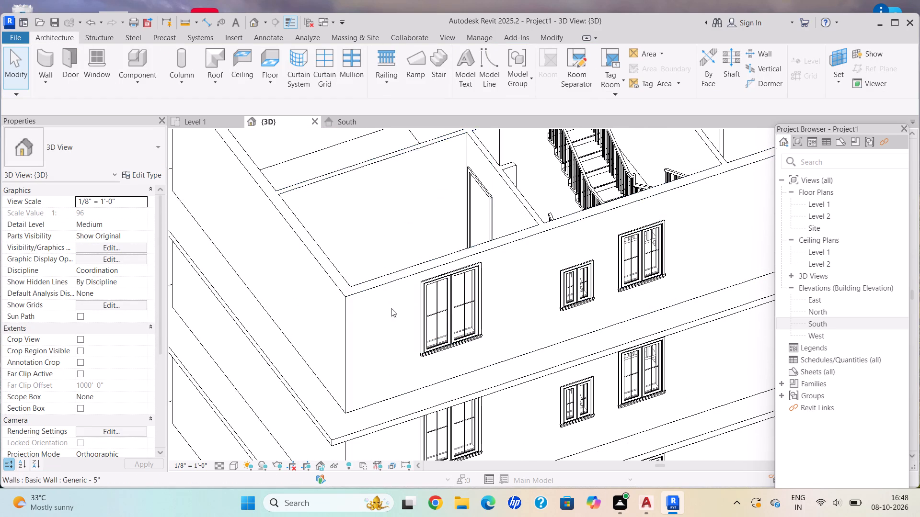
pyautogui.scroll(-1, 529, 311)
pyautogui.moveTo(498, 292); pyautogui.dragTo(471, 380, button='middle')
pyautogui.scroll(2, 622, 274)
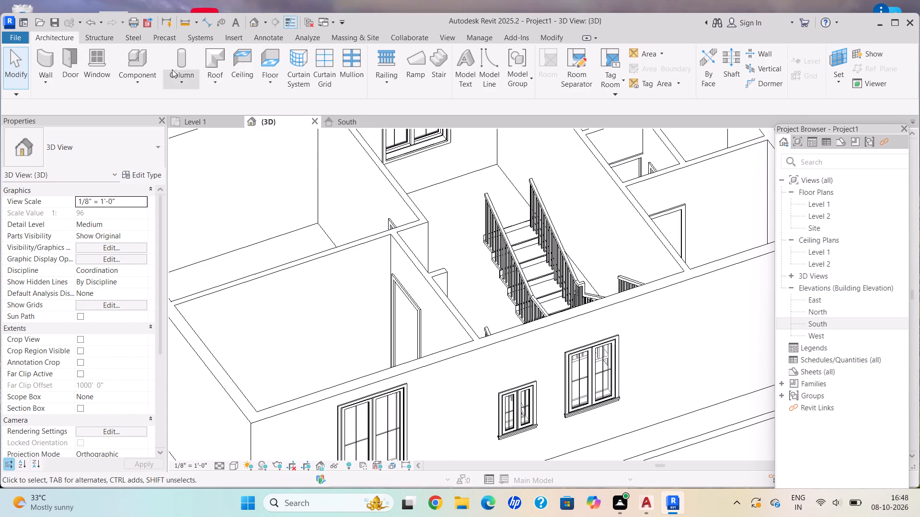
pyautogui.scroll(-3, 396, 239)
pyautogui.scroll(-3, 444, 350)
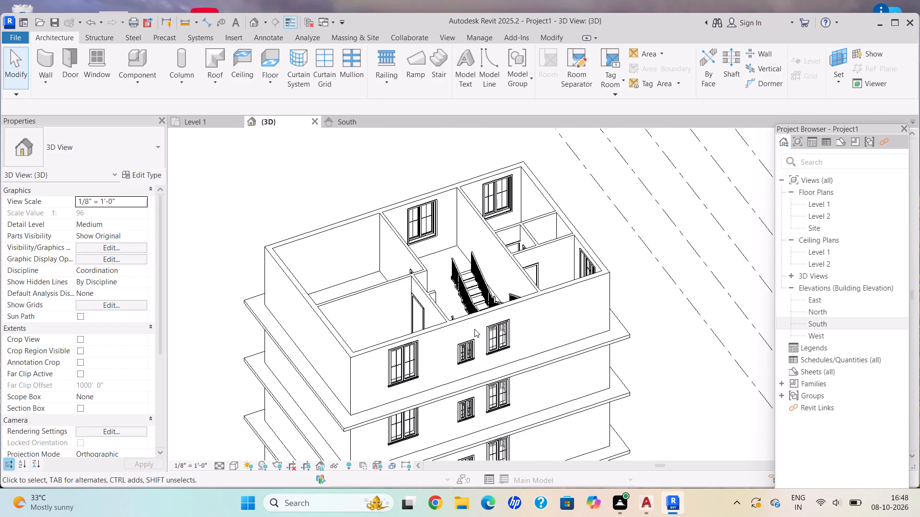
pyautogui.click(218, 120)
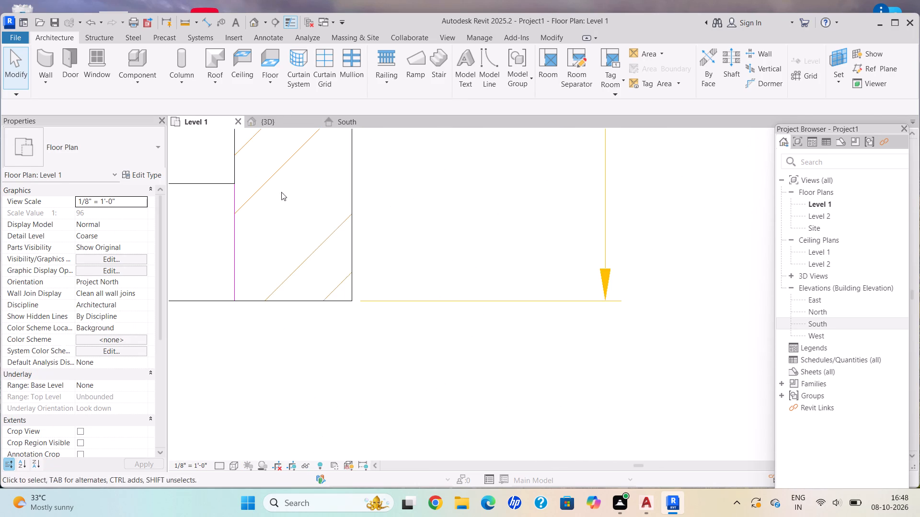
pyautogui.scroll(-8, 342, 225)
pyautogui.moveTo(350, 178); pyautogui.dragTo(511, 405, button='middle')
pyautogui.scroll(-7, 498, 340)
pyautogui.moveTo(479, 292); pyautogui.dragTo(509, 337, button='middle')
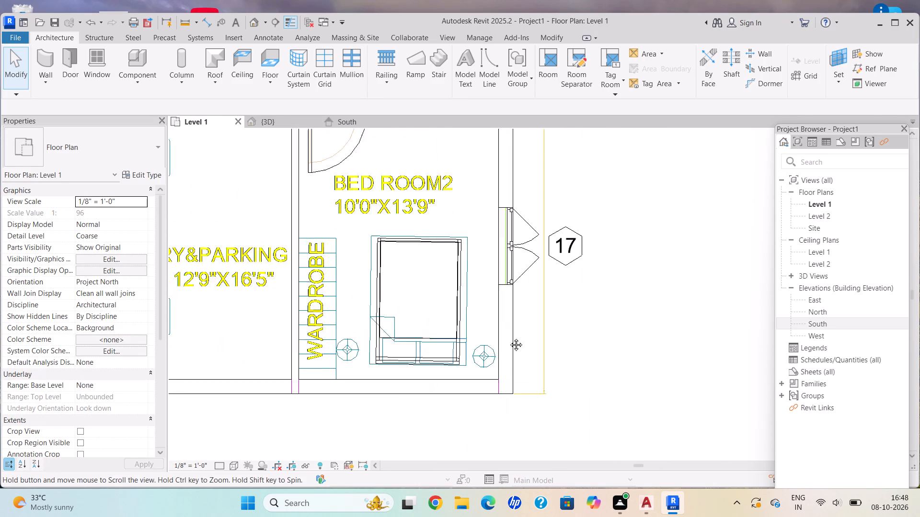
pyautogui.moveTo(509, 337); pyautogui.dragTo(516, 380, button='middle')
pyautogui.click(292, 116)
pyautogui.scroll(-1, 403, 254)
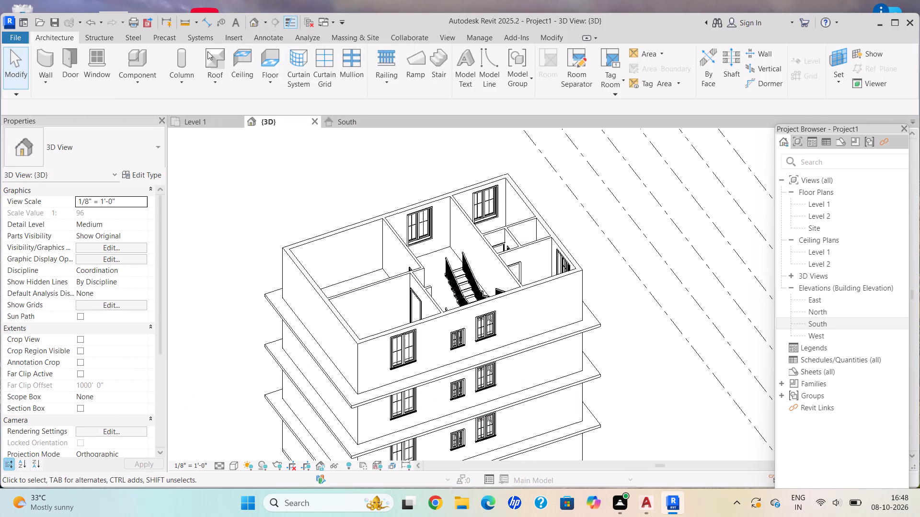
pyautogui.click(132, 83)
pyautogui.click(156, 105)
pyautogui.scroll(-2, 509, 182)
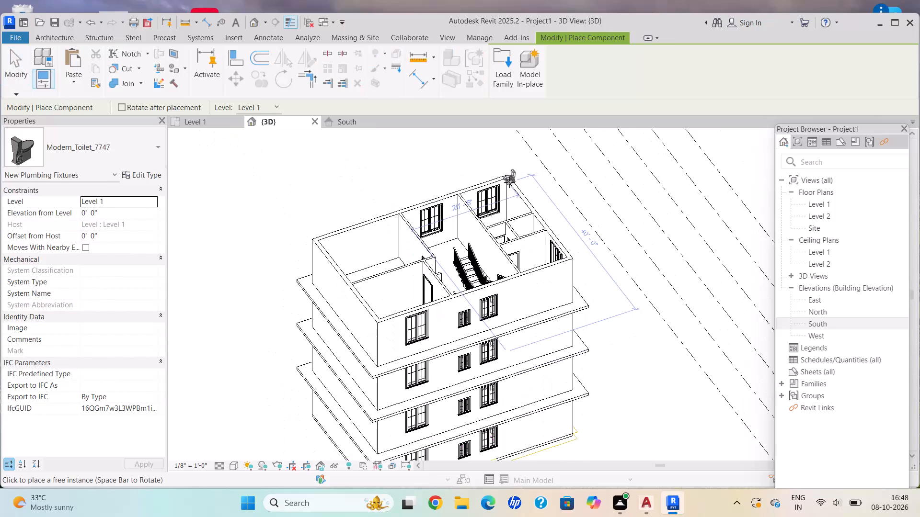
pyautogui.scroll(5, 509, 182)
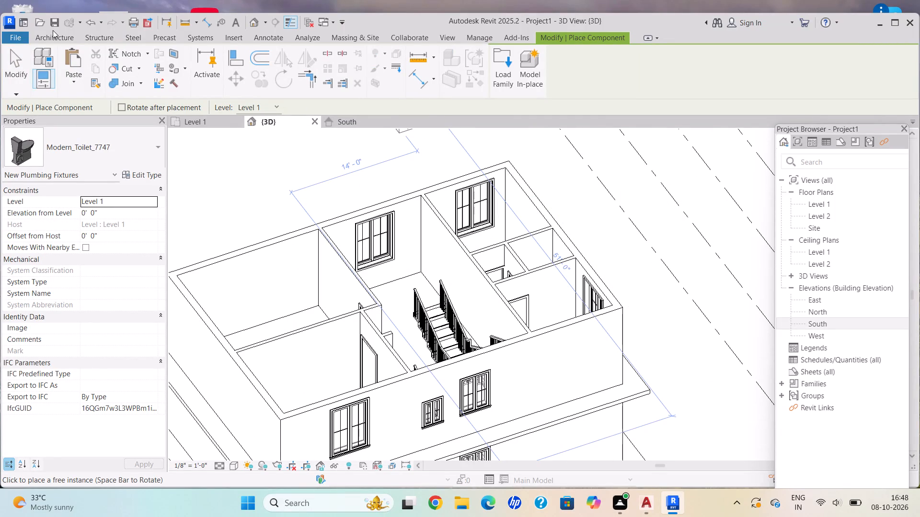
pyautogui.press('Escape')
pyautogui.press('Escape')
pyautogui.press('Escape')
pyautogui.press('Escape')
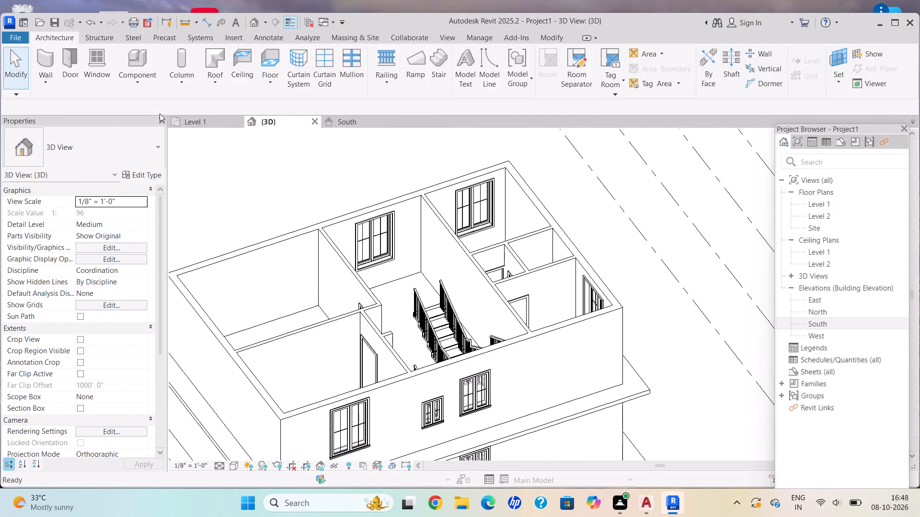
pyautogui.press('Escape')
# Examine the top storey's stair, its railings and the surrounding floor area from several angles in the 3D view.
pyautogui.scroll(1, 390, 291)
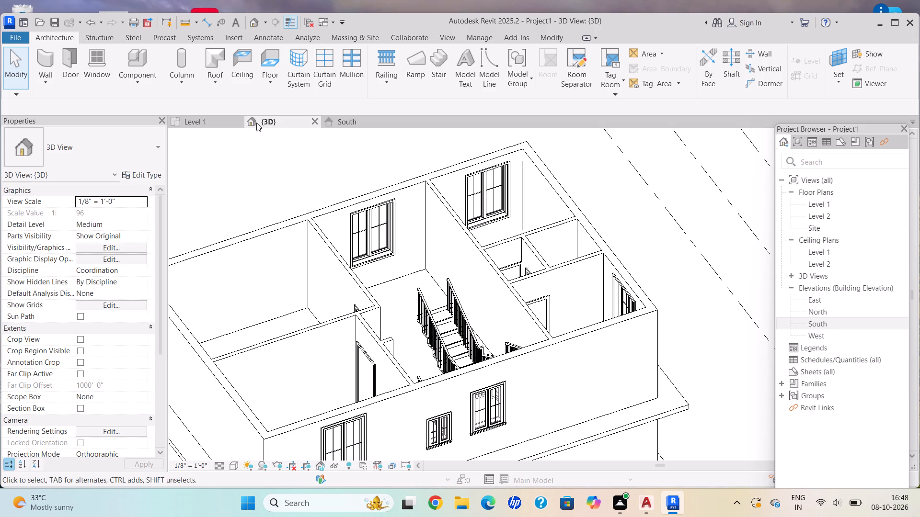
pyautogui.click(277, 123)
pyautogui.scroll(3, 483, 241)
pyautogui.scroll(3, 425, 371)
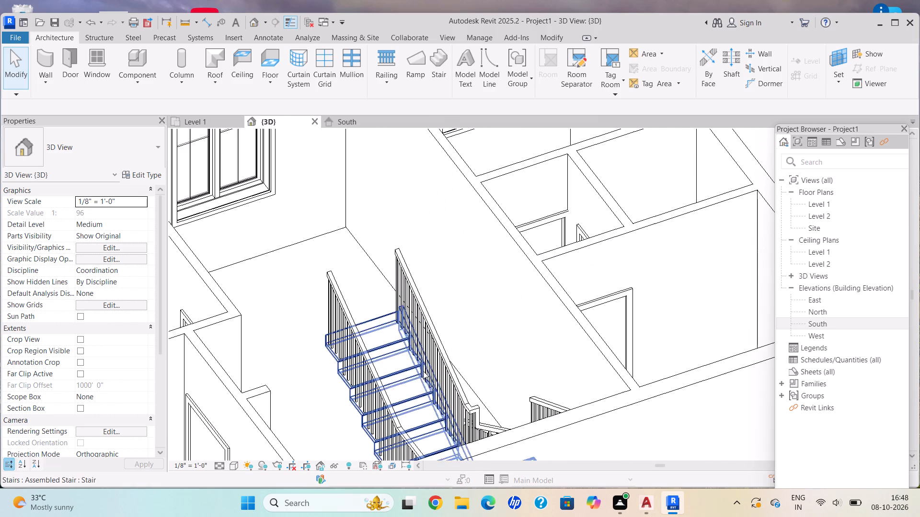
pyautogui.click(437, 369)
pyautogui.scroll(-2, 451, 371)
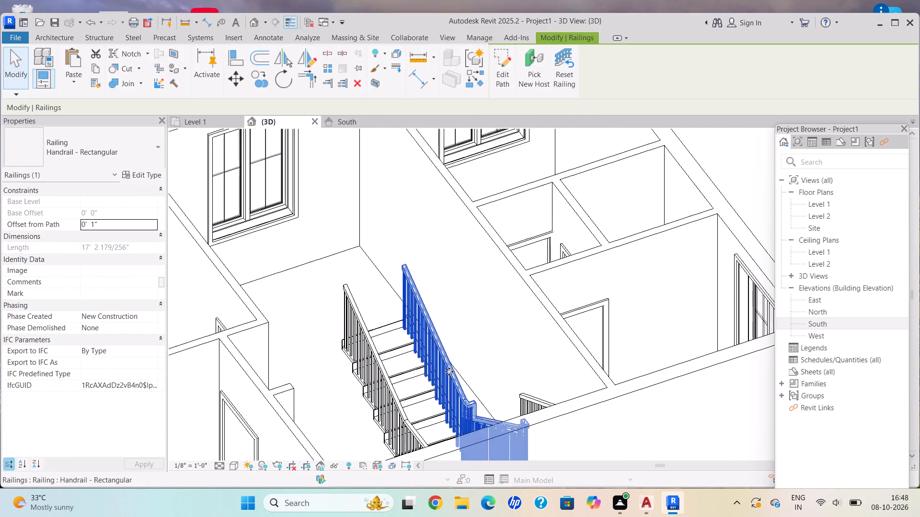
pyautogui.scroll(-1, 449, 371)
pyautogui.moveTo(444, 353); pyautogui.dragTo(445, 259, button='middle')
pyautogui.press('Escape')
pyautogui.keyDown('shift'); pyautogui.moveTo(415, 327); pyautogui.dragTo(439, 341, button='middle'); pyautogui.keyUp('shift')
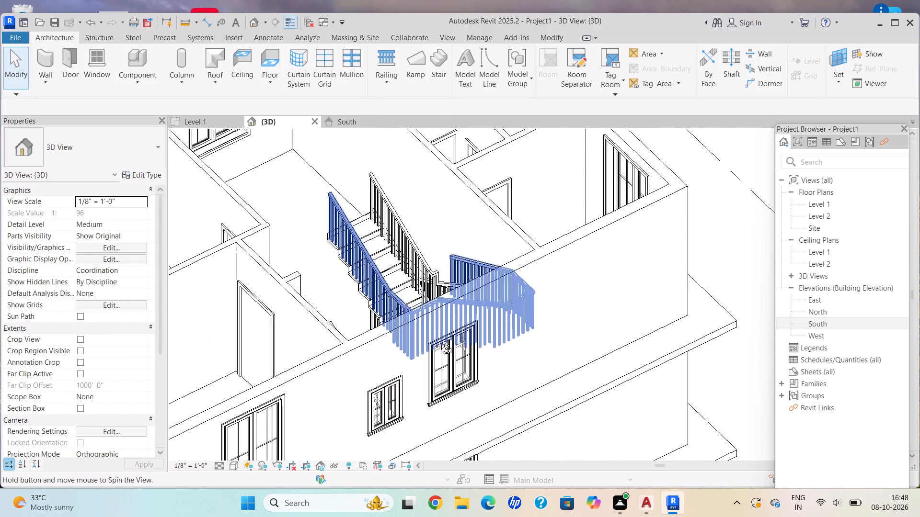
pyautogui.keyDown('shift'); pyautogui.moveTo(439, 341); pyautogui.dragTo(464, 356, button='middle'); pyautogui.keyUp('shift')
pyautogui.scroll(4, 317, 225)
pyautogui.moveTo(310, 258); pyautogui.dragTo(416, 285, button='middle')
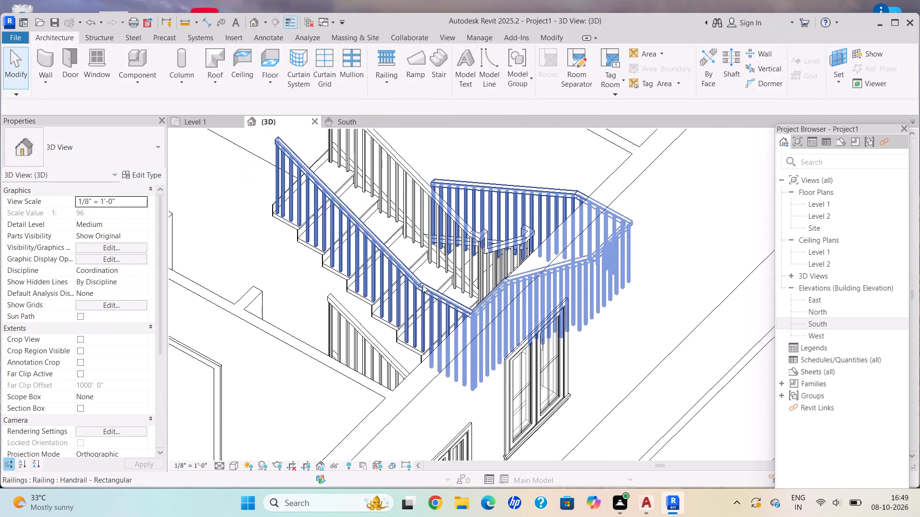
pyautogui.scroll(-2, 424, 285)
pyautogui.moveTo(423, 285); pyautogui.dragTo(477, 275, button='middle')
pyautogui.keyDown('shift'); pyautogui.scroll(1, 471, 281); pyautogui.keyUp('shift')
pyautogui.moveTo(360, 264); pyautogui.dragTo(718, 358, button='middle')
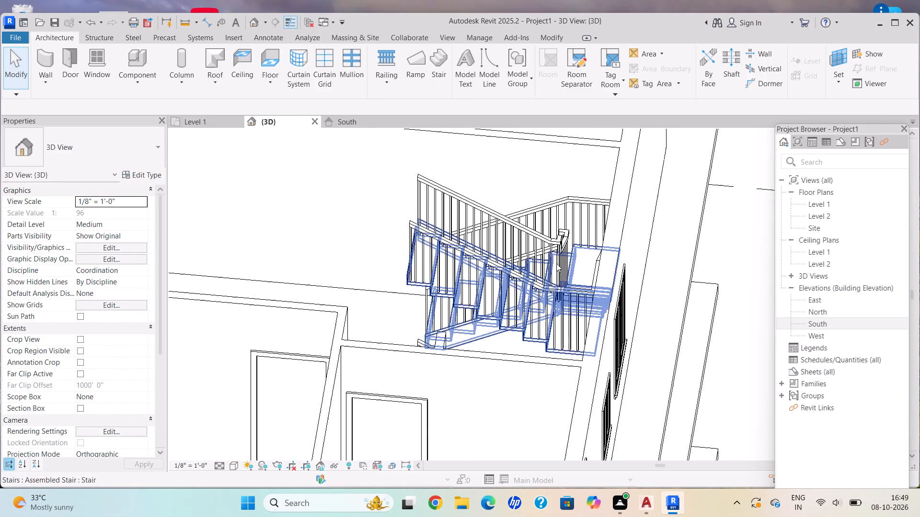
pyautogui.scroll(3, 511, 278)
pyautogui.scroll(-2, 510, 278)
pyautogui.keyDown('shift'); pyautogui.moveTo(506, 277); pyautogui.dragTo(530, 350, button='middle'); pyautogui.keyUp('shift')
pyautogui.moveTo(460, 348); pyautogui.dragTo(580, 281, button='middle')
pyautogui.scroll(2, 604, 337)
pyautogui.moveTo(560, 318); pyautogui.dragTo(642, 256, button='middle')
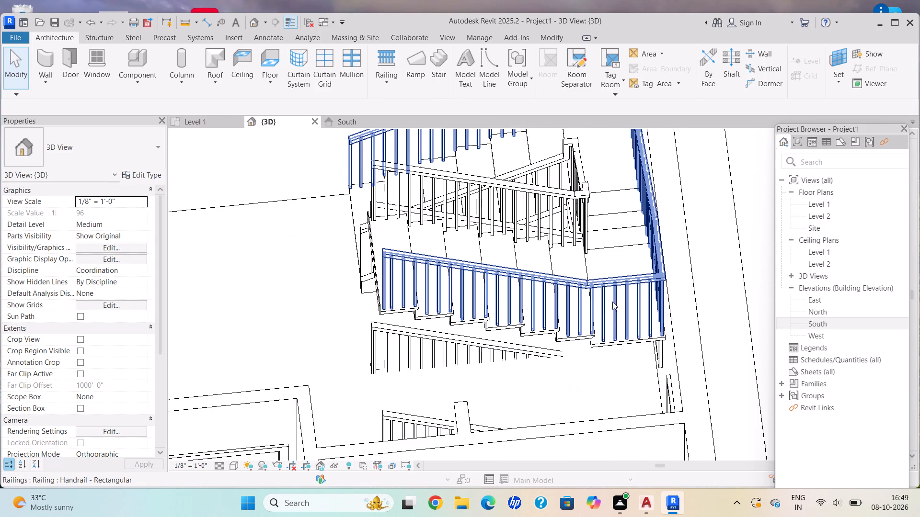
pyautogui.moveTo(602, 311); pyautogui.dragTo(626, 270, button='middle')
pyautogui.scroll(-1, 403, 212)
pyautogui.moveTo(413, 217); pyautogui.dragTo(598, 279, button='middle')
pyautogui.keyDown('shift'); pyautogui.moveTo(517, 306); pyautogui.dragTo(537, 362, button='middle'); pyautogui.keyUp('shift')
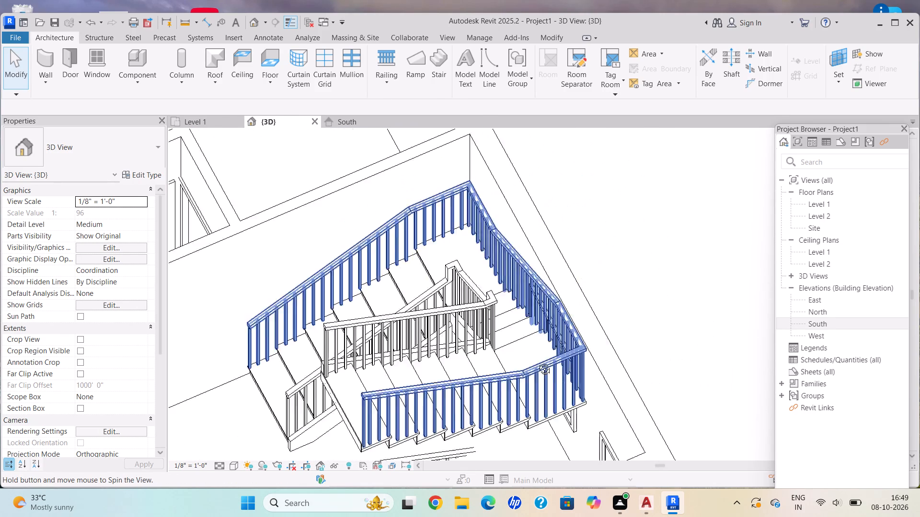
pyautogui.keyDown('shift'); pyautogui.moveTo(537, 362); pyautogui.dragTo(551, 387, button='middle'); pyautogui.keyUp('shift')
pyautogui.moveTo(554, 390); pyautogui.dragTo(648, 166, button='middle')
pyautogui.moveTo(480, 297); pyautogui.dragTo(605, 221, button='middle')
pyautogui.scroll(-2, 605, 221)
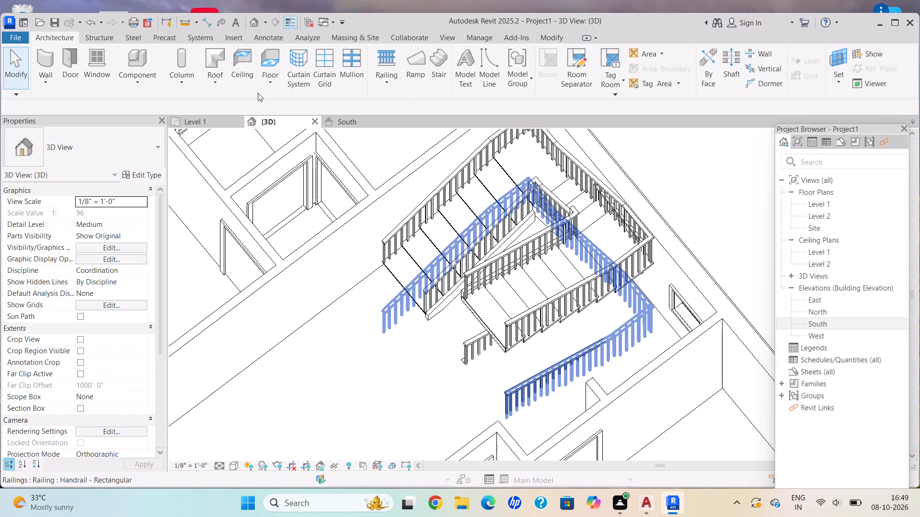
# Start a new floor in the Level 1 plan with a rectangular boundary around the staircase area in view.
pyautogui.click(265, 83)
pyautogui.click(284, 100)
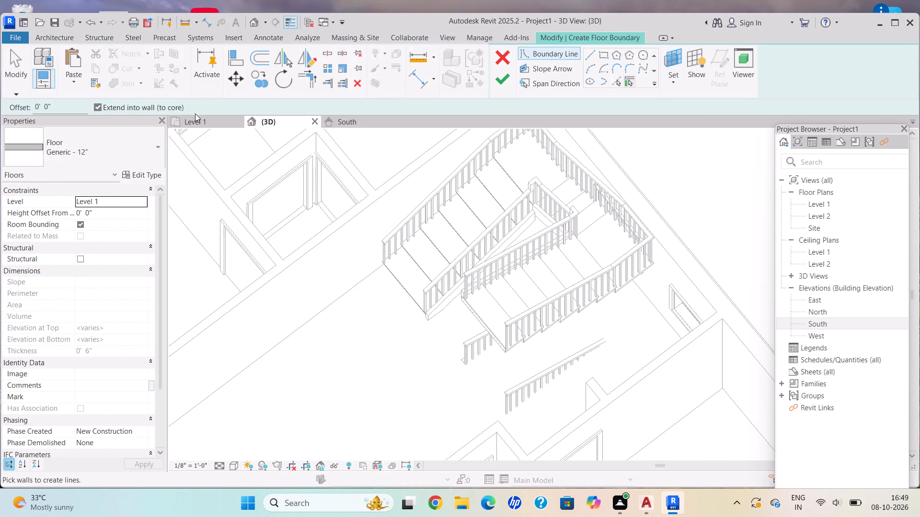
pyautogui.click(201, 117)
pyautogui.scroll(-4, 310, 192)
pyautogui.moveTo(289, 149); pyautogui.dragTo(376, 327, button='middle')
pyautogui.scroll(2, 513, 120)
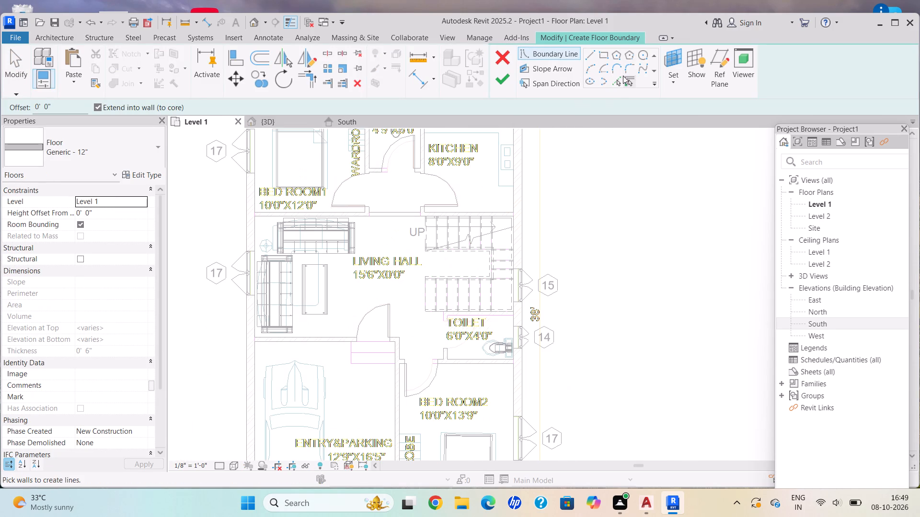
pyautogui.click(608, 56)
# Set the structure layer thickness of the Generic - 12" floor type to 6".
pyautogui.click(151, 176)
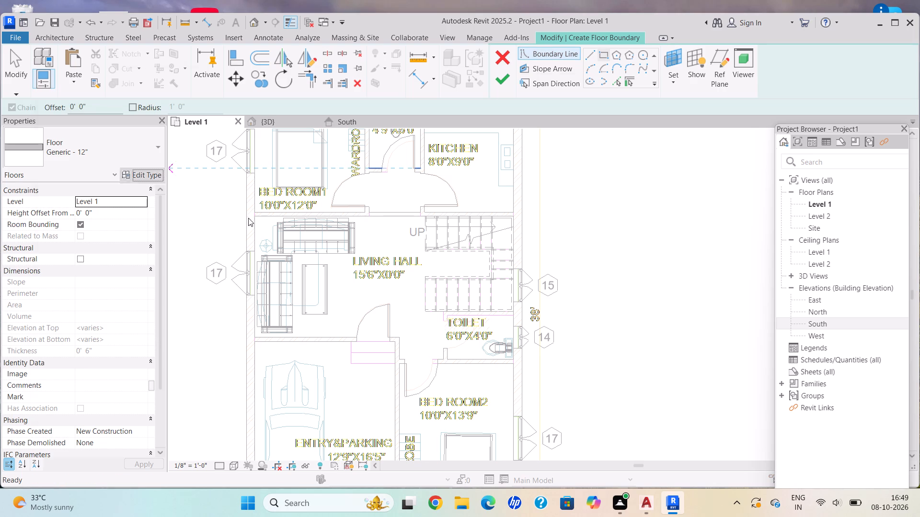
pyautogui.click(668, 188)
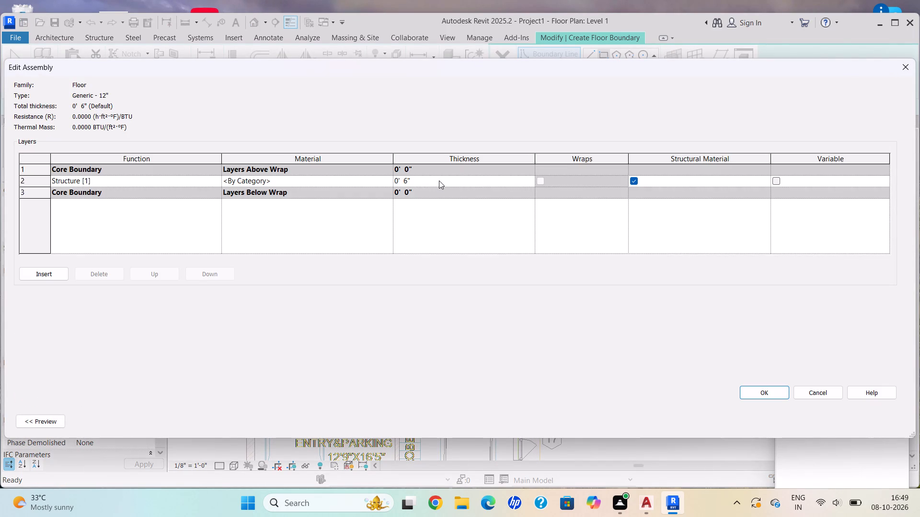
pyautogui.click(439, 180)
pyautogui.press('BackSpace')
pyautogui.write('6"')
pyautogui.press('Return')
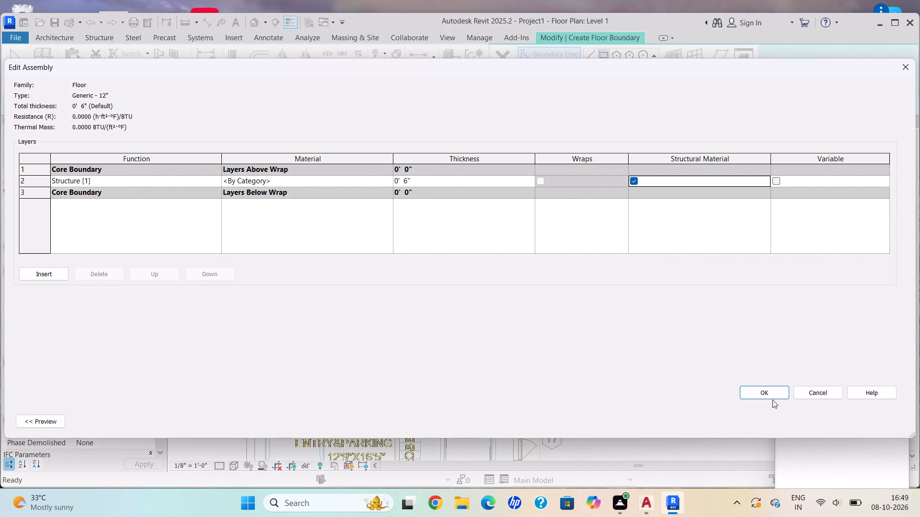
pyautogui.click(771, 398)
pyautogui.click(876, 423)
pyautogui.click(782, 422)
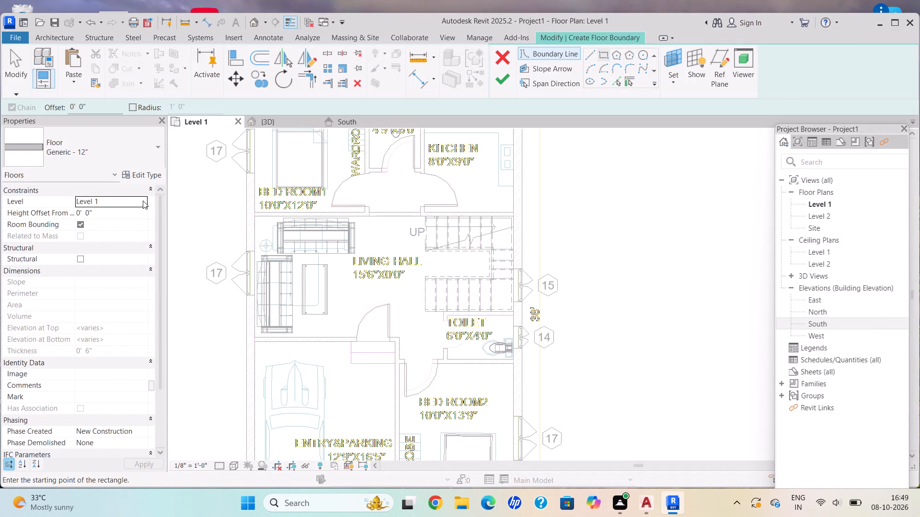
# Set the new floor's level to Level 2.
pyautogui.click(143, 201)
pyautogui.click(103, 225)
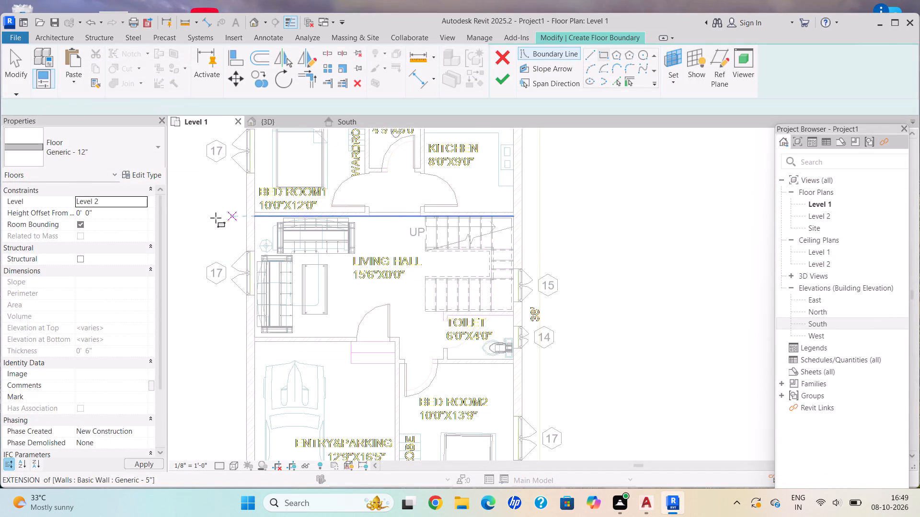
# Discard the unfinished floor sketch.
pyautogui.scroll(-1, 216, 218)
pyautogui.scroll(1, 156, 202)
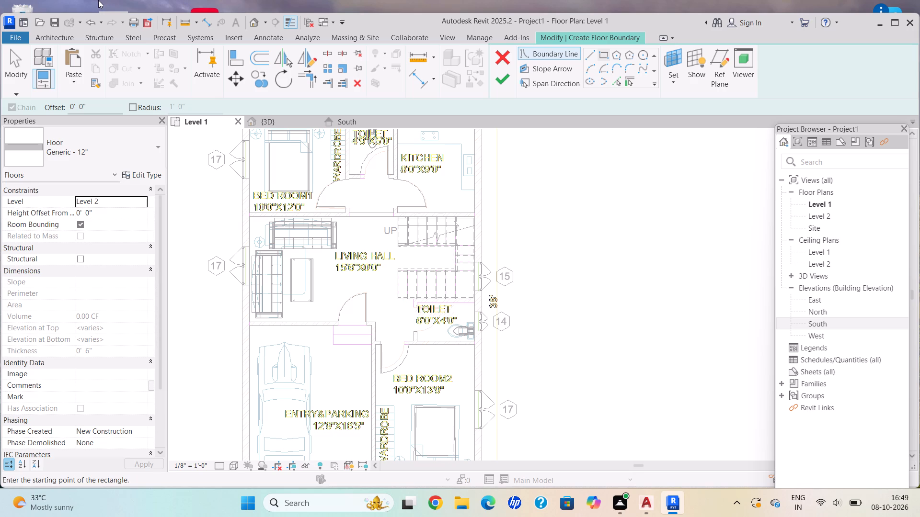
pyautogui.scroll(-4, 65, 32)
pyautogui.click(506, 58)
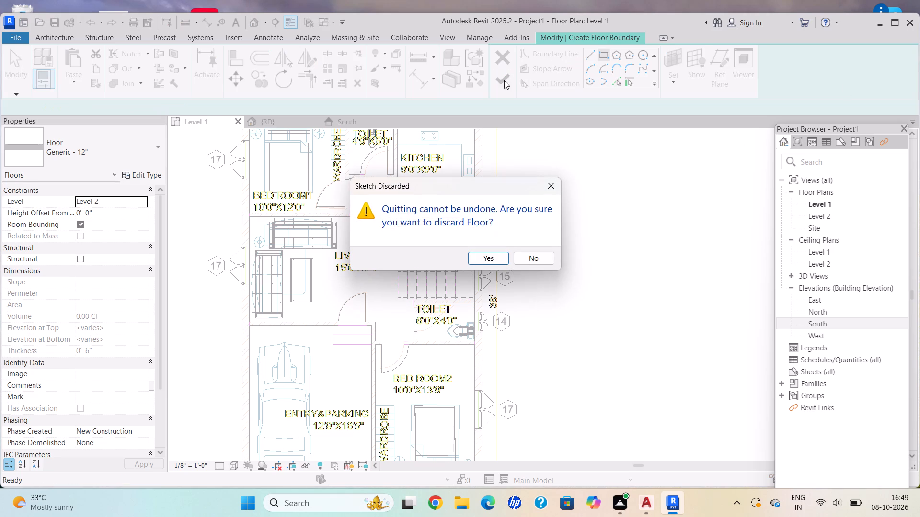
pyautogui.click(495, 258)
# Create a railing in the Level 1 plan along a rectangular path offset 2' outward from the house's outer wall corners.
pyautogui.moveTo(415, 170); pyautogui.dragTo(417, 188, button='middle')
pyautogui.moveTo(417, 207); pyautogui.dragTo(408, 262, button='middle')
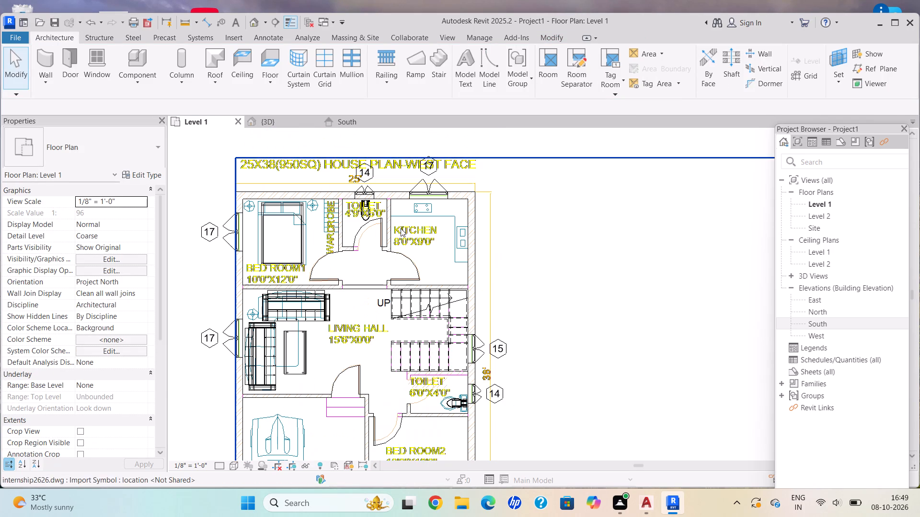
pyautogui.click(388, 76)
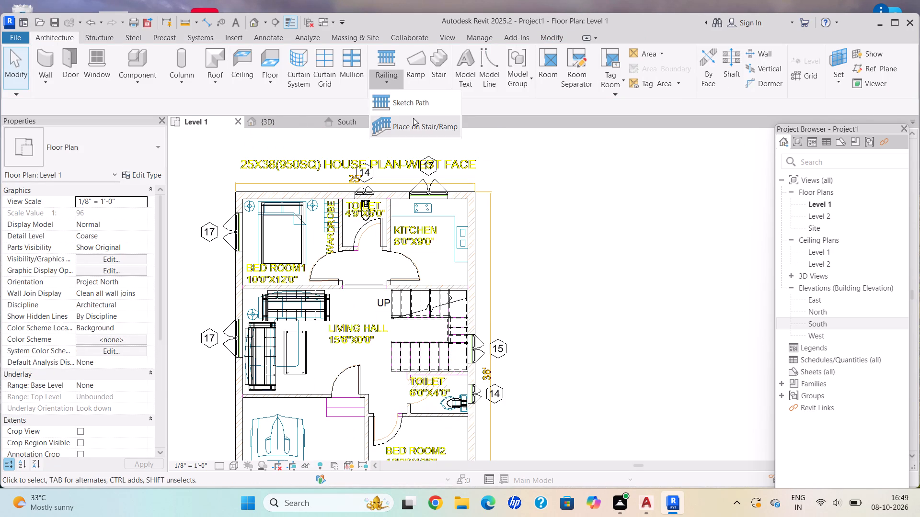
pyautogui.click(402, 101)
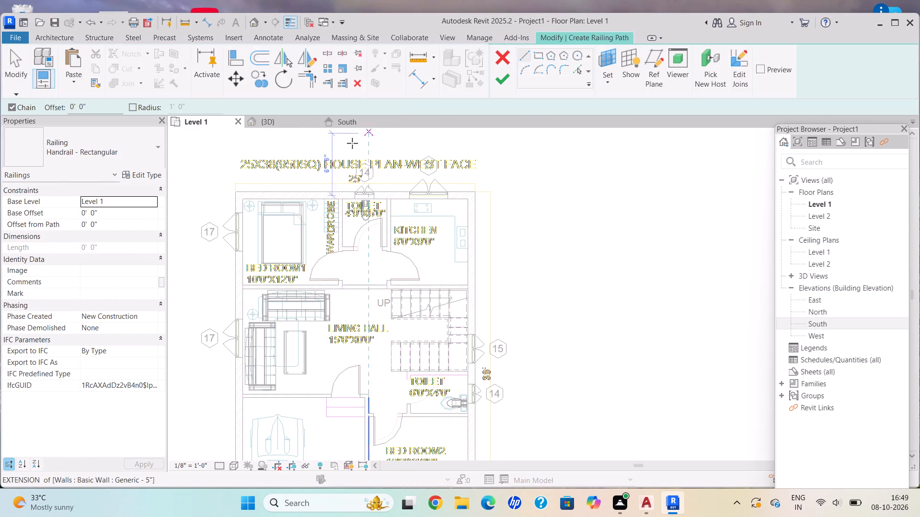
pyautogui.click(543, 56)
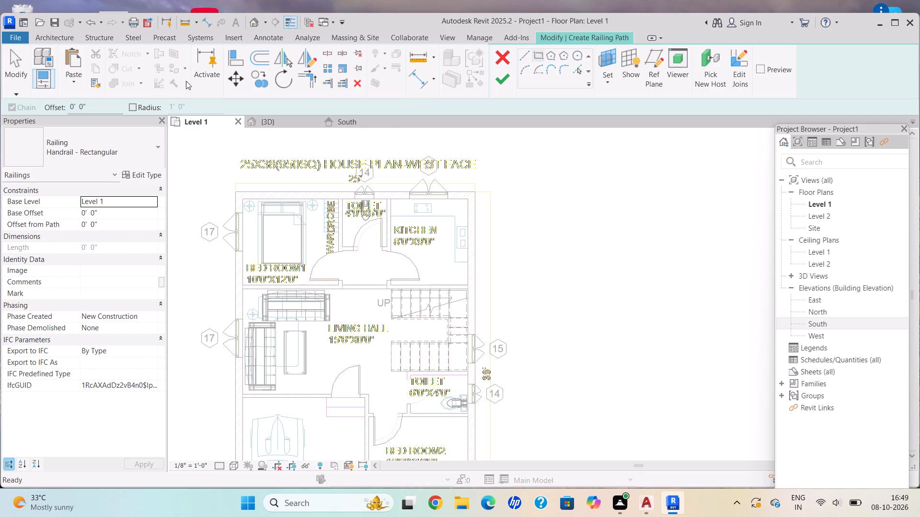
pyautogui.click(99, 106)
pyautogui.press('BackSpace')
pyautogui.press('BackSpace')
pyautogui.press('BackSpace')
pyautogui.press('BackSpace')
pyautogui.press('BackSpace')
pyautogui.press('BackSpace')
pyautogui.press('BackSpace')
pyautogui.press('BackSpace')
pyautogui.press('BackSpace')
pyautogui.press('BackSpace')
pyautogui.press('BackSpace')
pyautogui.press('BackSpace')
pyautogui.press('BackSpace')
pyautogui.press('BackSpace')
pyautogui.press('BackSpace')
pyautogui.press('BackSpace')
pyautogui.write("2'")
pyautogui.press('Return')
pyautogui.scroll(7, 225, 205)
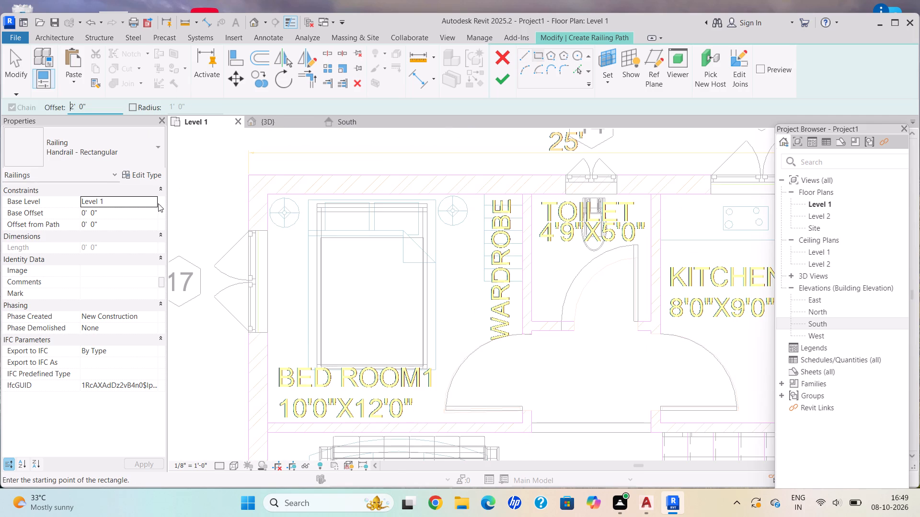
pyautogui.click(157, 202)
pyautogui.scroll(4, 242, 179)
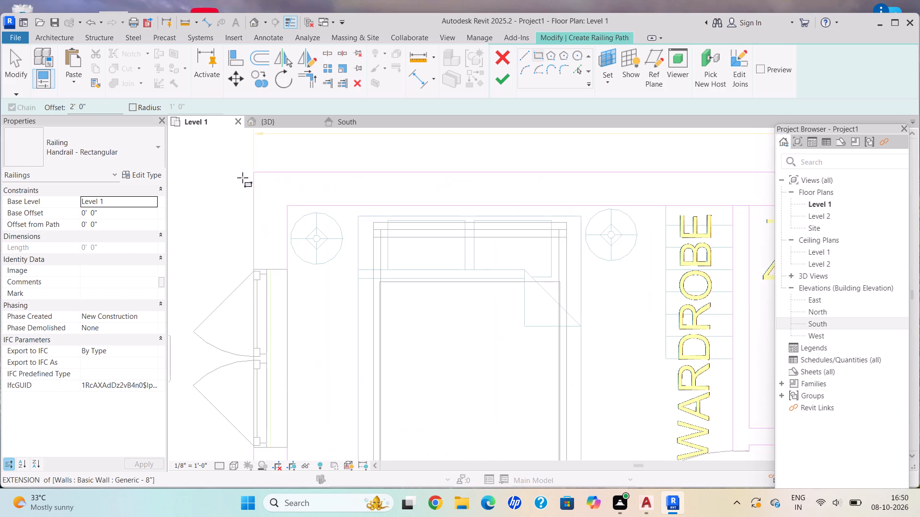
pyautogui.scroll(3, 252, 183)
pyautogui.click(255, 168)
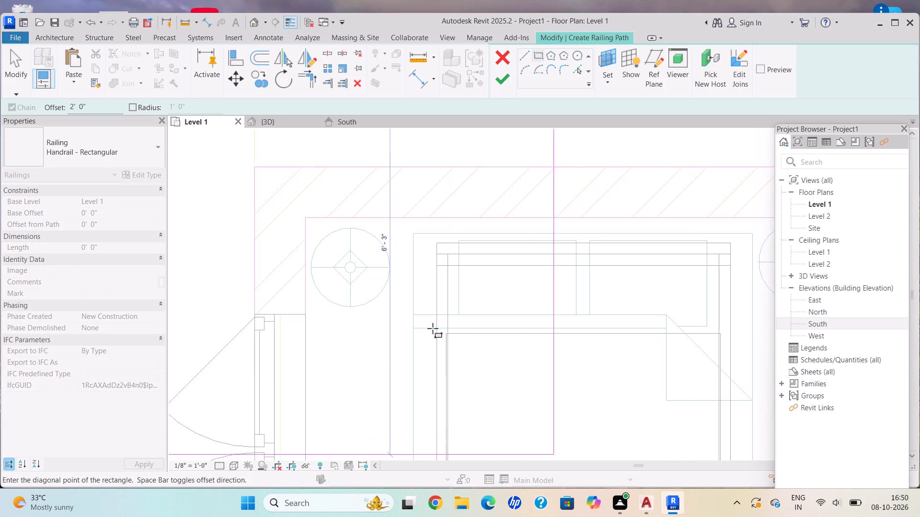
pyautogui.scroll(-6, 461, 342)
pyautogui.moveTo(461, 343); pyautogui.dragTo(409, 267, button='middle')
pyautogui.middleClick(587, 360)
pyautogui.moveTo(587, 360); pyautogui.dragTo(523, 271, button='middle')
pyautogui.scroll(-2, 581, 331)
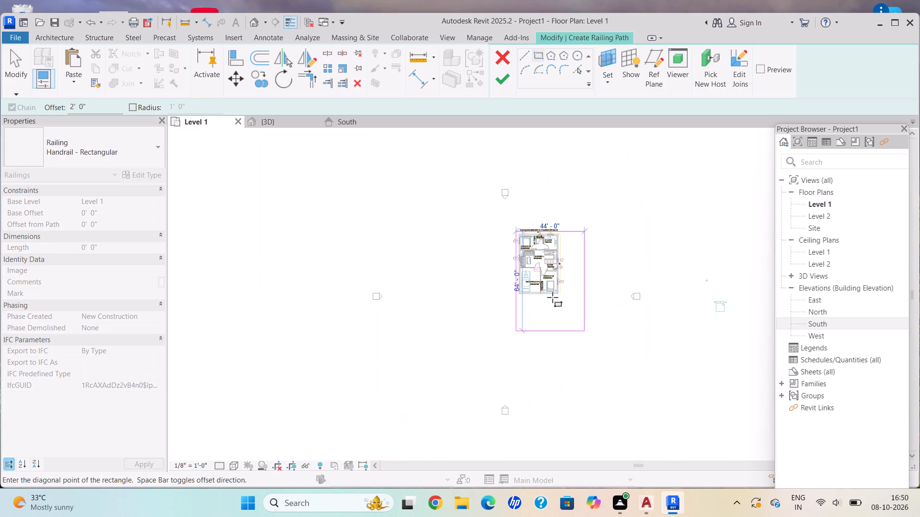
pyautogui.scroll(11, 511, 234)
pyautogui.scroll(4, 639, 325)
pyautogui.moveTo(713, 373); pyautogui.dragTo(594, 263, button='middle')
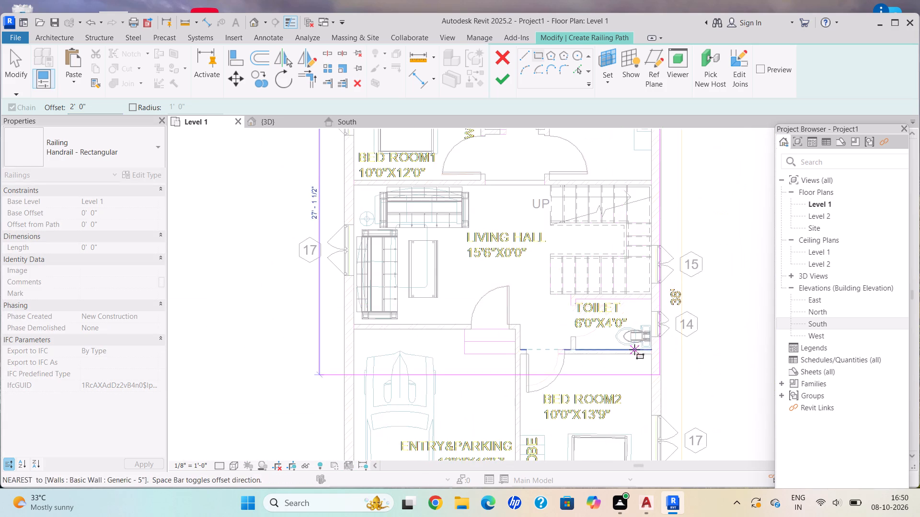
pyautogui.moveTo(627, 321); pyautogui.dragTo(601, 257, button='middle')
pyautogui.moveTo(619, 389); pyautogui.dragTo(595, 221, button='middle')
pyautogui.scroll(10, 597, 305)
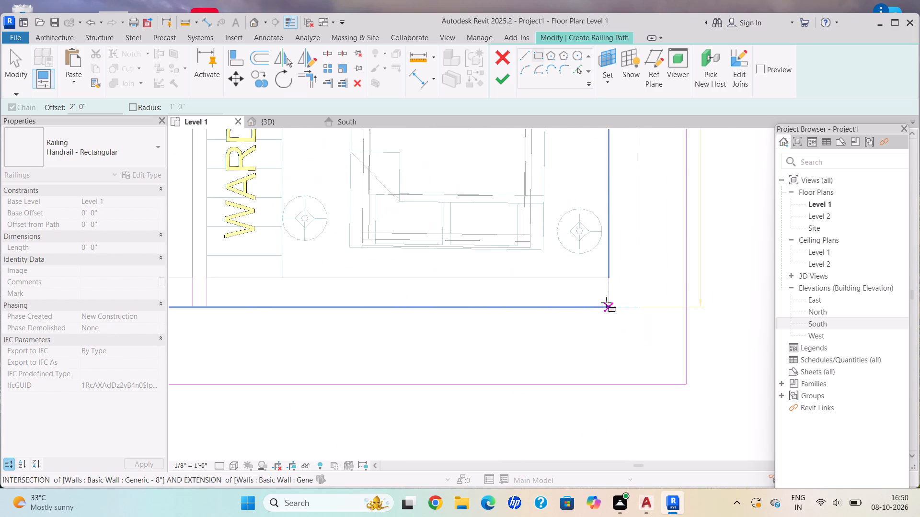
pyautogui.scroll(3, 606, 303)
pyautogui.scroll(-5, 679, 294)
pyautogui.moveTo(679, 294); pyautogui.dragTo(642, 316, button='middle')
pyautogui.scroll(5, 632, 327)
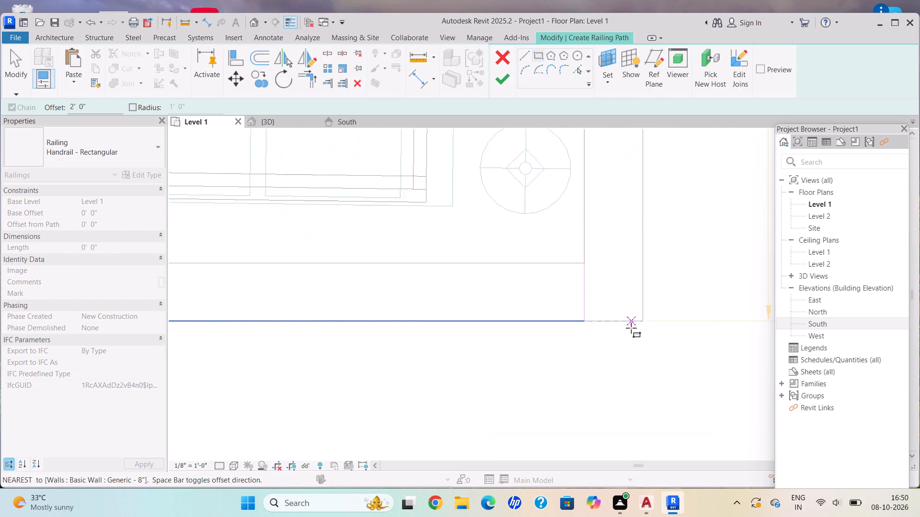
pyautogui.scroll(1, 631, 328)
pyautogui.click(643, 320)
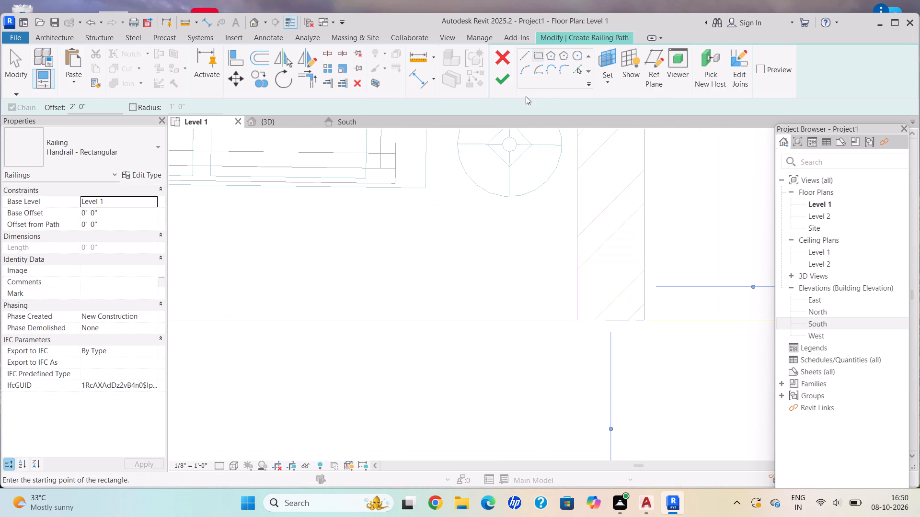
pyautogui.click(501, 79)
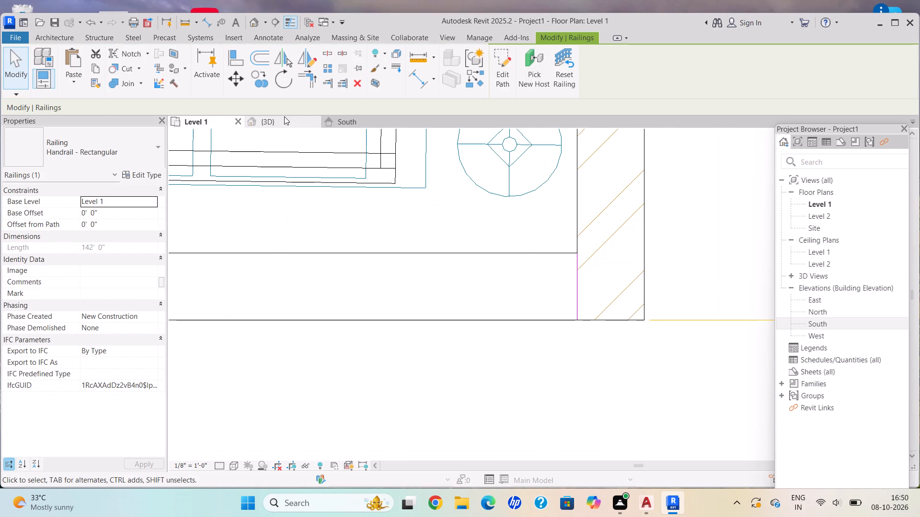
# Set the new perimeter railing's base level to Level 2 from the 3D view.
pyautogui.click(284, 116)
pyautogui.scroll(-4, 638, 319)
pyautogui.moveTo(634, 304); pyautogui.dragTo(594, 215, button='middle')
pyautogui.scroll(-5, 564, 326)
pyautogui.moveTo(554, 327); pyautogui.dragTo(553, 327, button='middle')
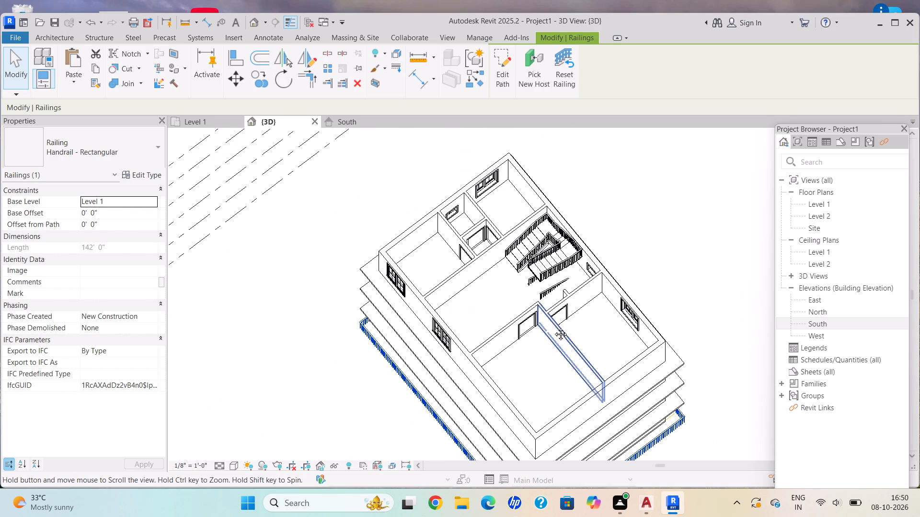
pyautogui.moveTo(553, 327); pyautogui.dragTo(528, 232, button='middle')
pyautogui.scroll(5, 617, 427)
pyautogui.moveTo(610, 416); pyautogui.dragTo(592, 352, button='middle')
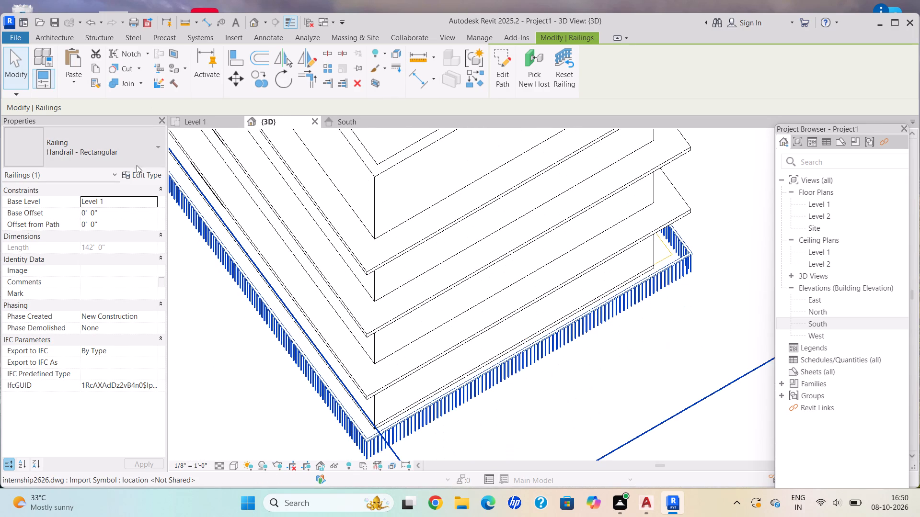
pyautogui.click(152, 205)
pyautogui.click(114, 235)
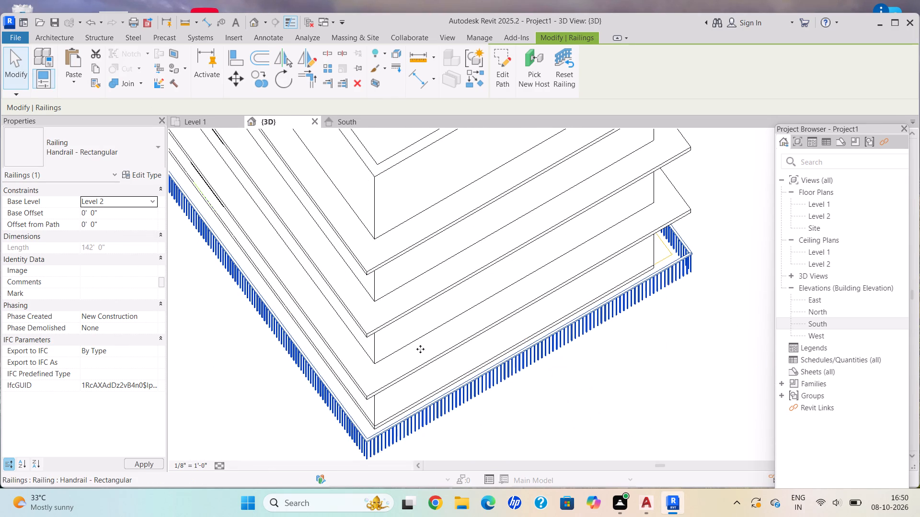
pyautogui.press('Escape')
# Copy the Level 2 perimeter railing and paste it aligned to Level 3 and Level 4.
pyautogui.scroll(-3, 495, 363)
pyautogui.keyDown('shift'); pyautogui.moveTo(483, 356); pyautogui.dragTo(459, 316, button='middle'); pyautogui.keyUp('shift')
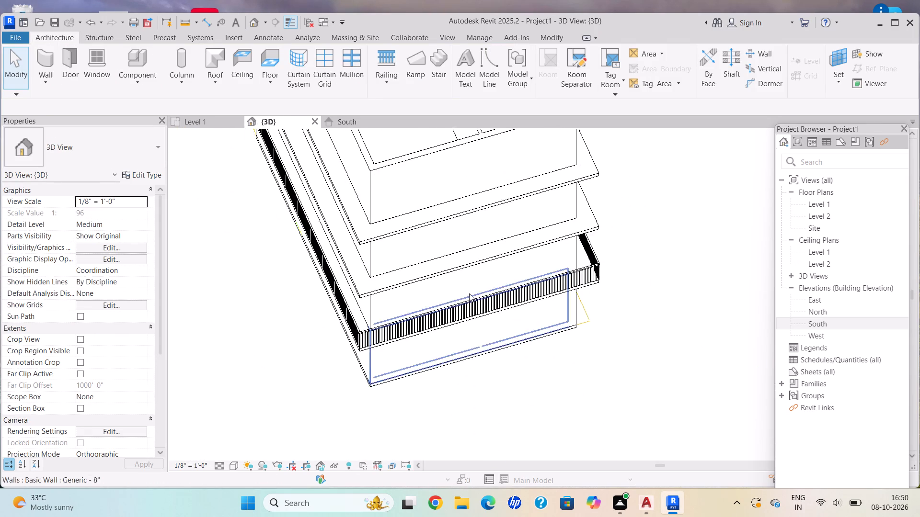
pyautogui.scroll(5, 475, 292)
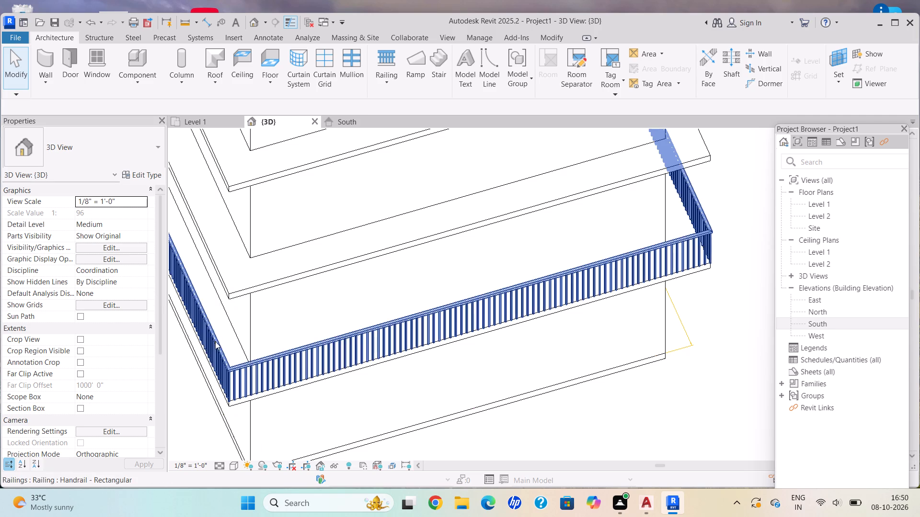
pyautogui.press('Escape')
pyautogui.click(256, 363)
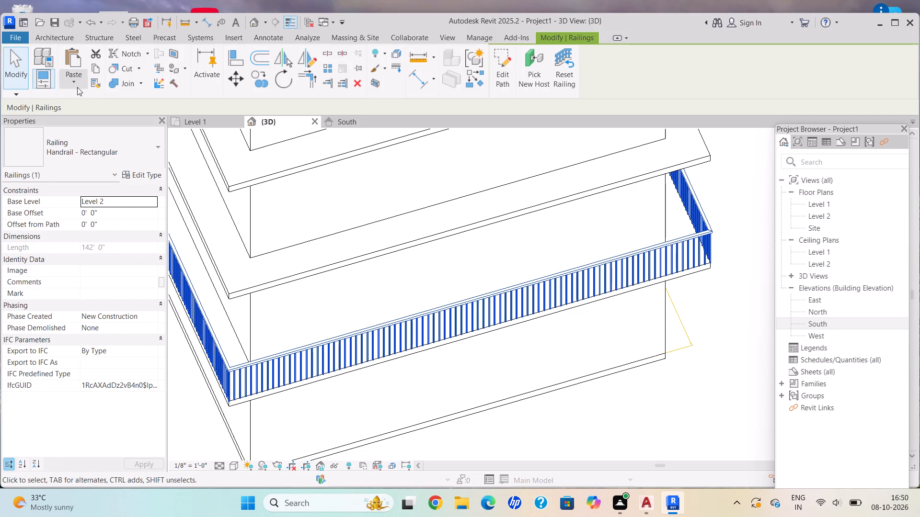
pyautogui.click(93, 67)
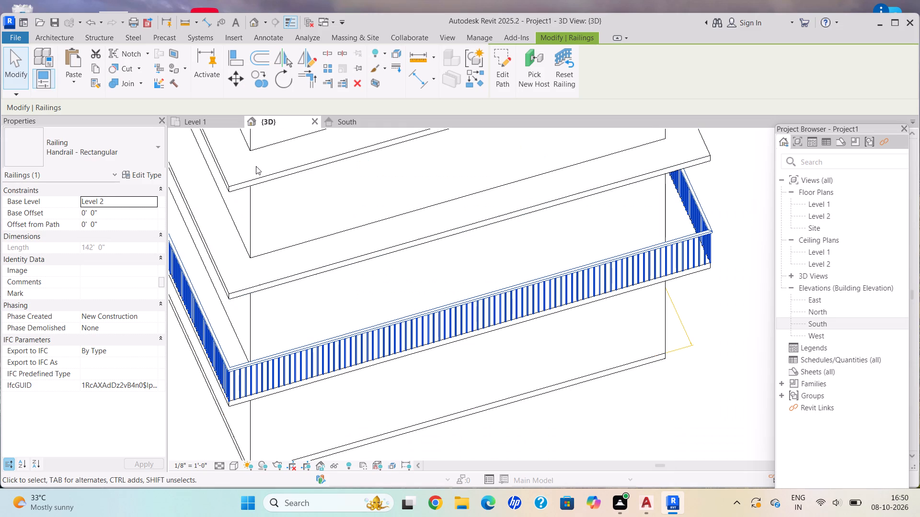
pyautogui.scroll(-2, 441, 291)
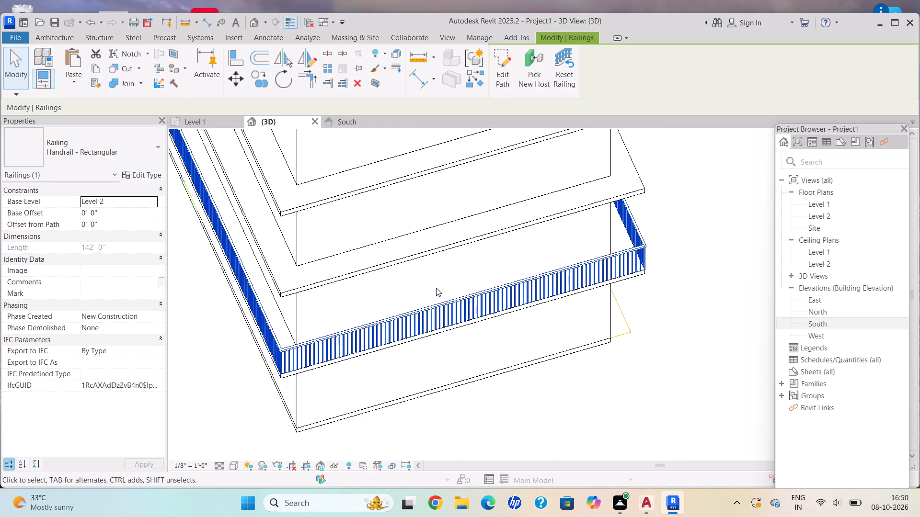
pyautogui.scroll(-1, 337, 220)
pyautogui.moveTo(341, 222); pyautogui.dragTo(356, 243, button='middle')
pyautogui.middleClick(359, 254)
pyautogui.moveTo(363, 262); pyautogui.dragTo(365, 268, button='middle')
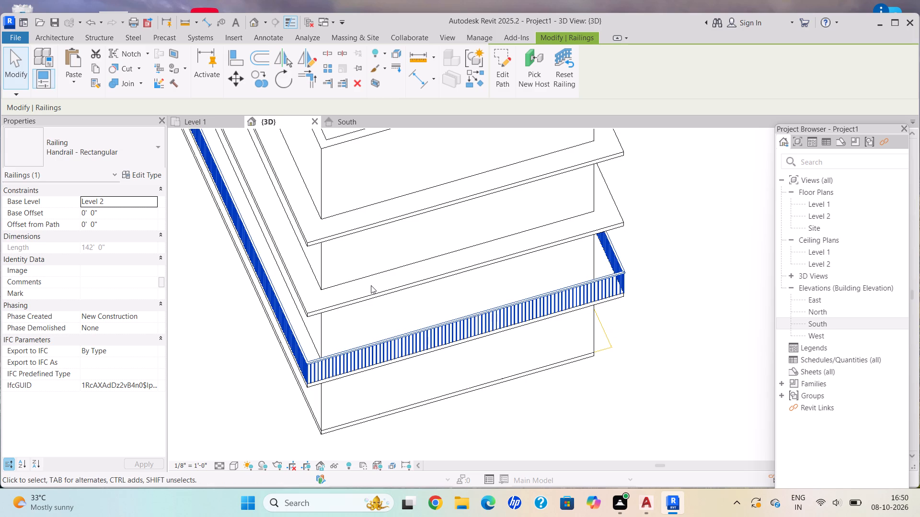
pyautogui.scroll(3, 370, 292)
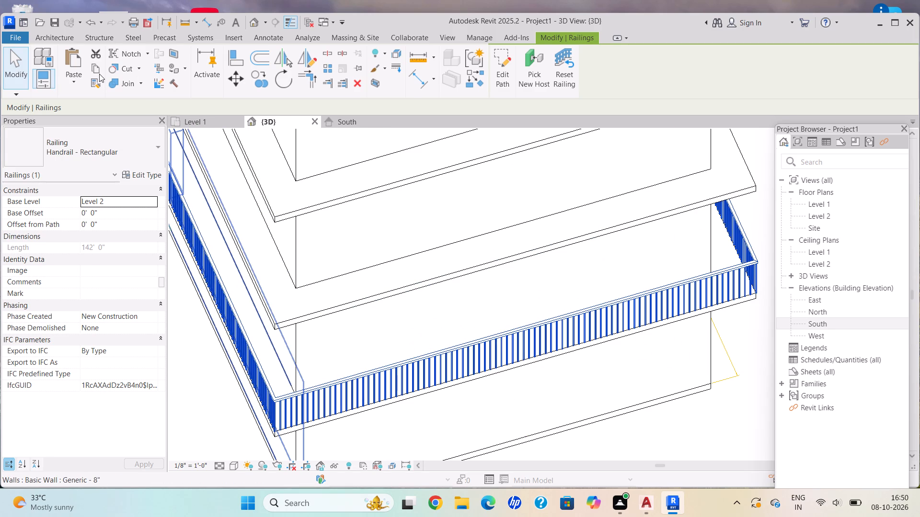
pyautogui.scroll(-3, 313, 262)
pyautogui.scroll(-1, 255, 276)
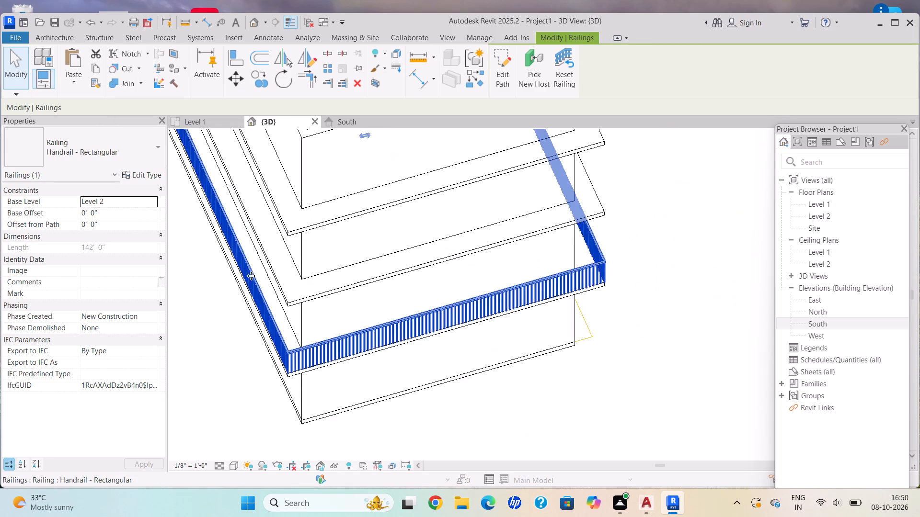
pyautogui.moveTo(253, 279); pyautogui.dragTo(289, 323, button='middle')
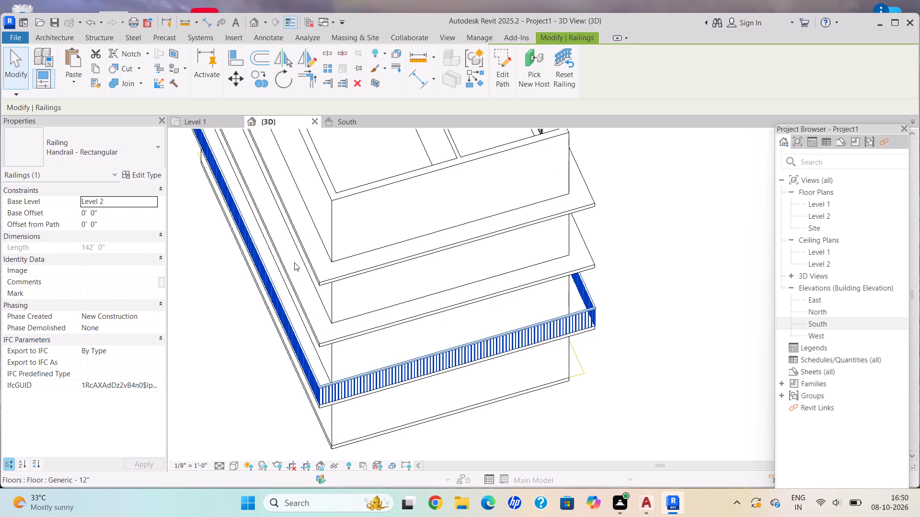
pyautogui.scroll(-4, 294, 262)
pyautogui.moveTo(326, 287); pyautogui.dragTo(334, 292, button='middle')
pyautogui.scroll(1, 334, 292)
pyautogui.click(378, 344)
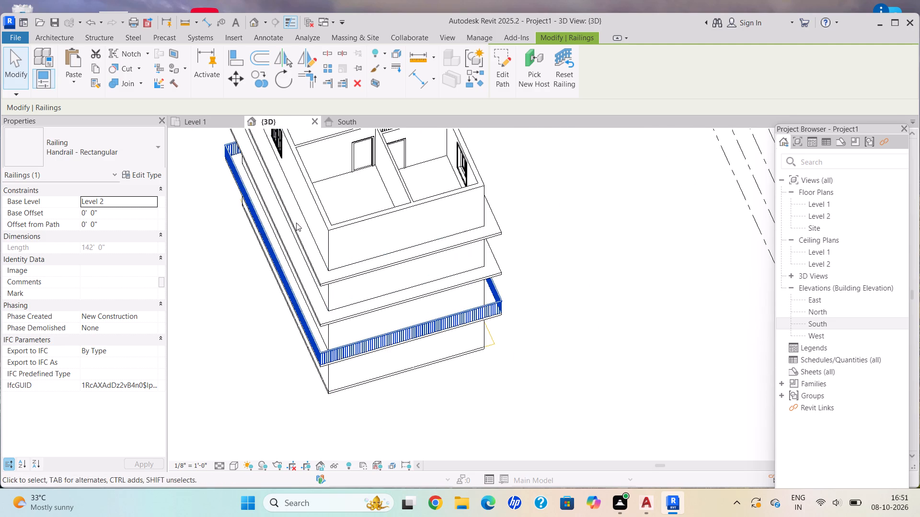
pyautogui.click(93, 68)
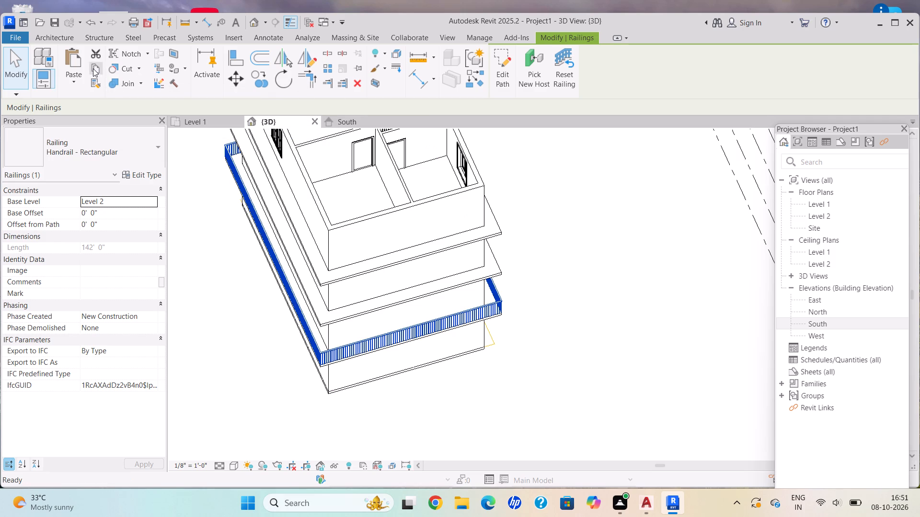
pyautogui.click(80, 82)
pyautogui.click(126, 126)
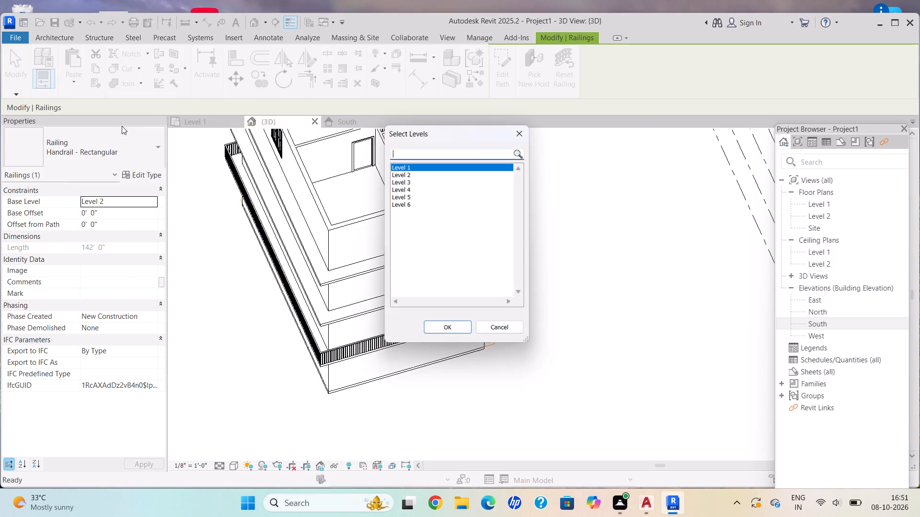
pyautogui.scroll(2, 409, 188)
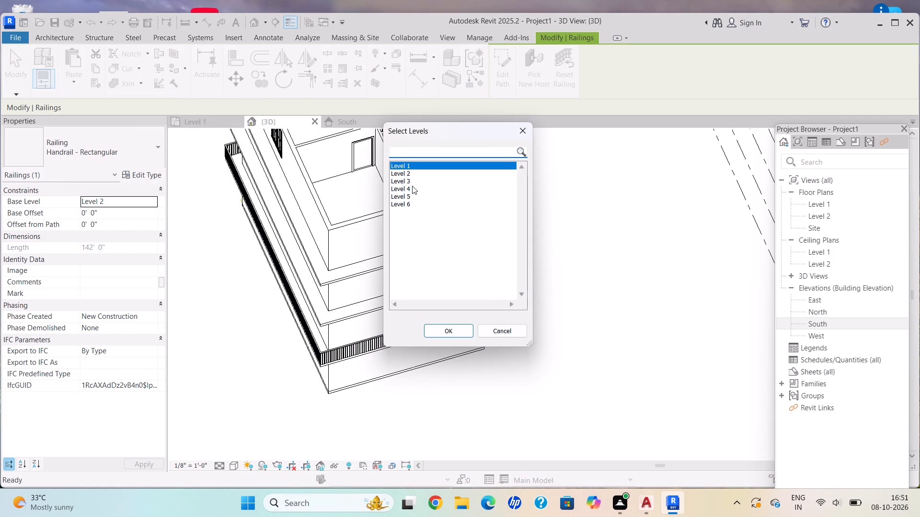
pyautogui.scroll(4, 413, 186)
pyautogui.click(407, 178)
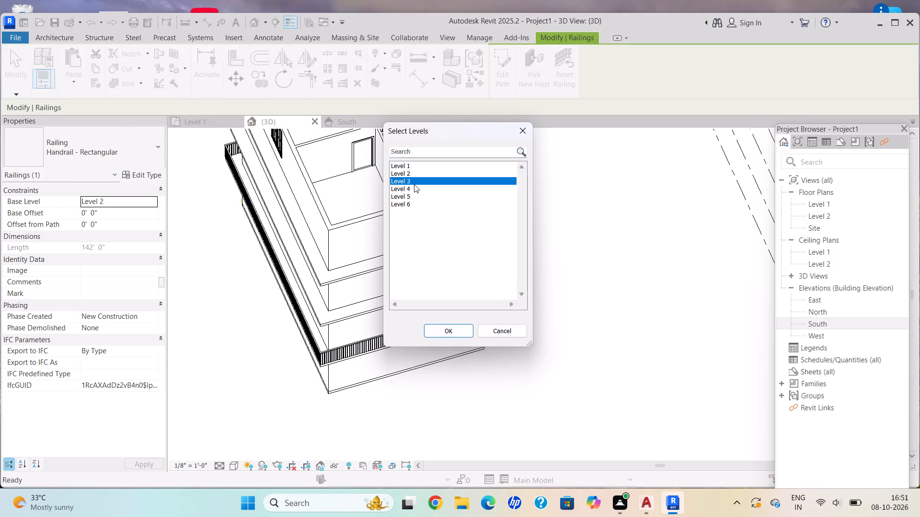
pyautogui.keyDown('ctrl'); pyautogui.click(407, 186); pyautogui.keyUp('ctrl')
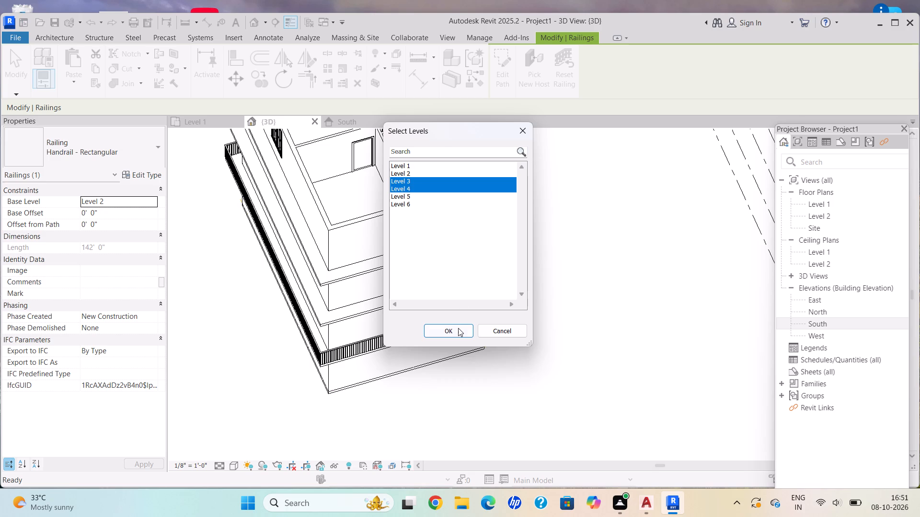
pyautogui.click(458, 328)
# Examine the perimeter railings on the upper storeys from all sides of the building in 3D.
pyautogui.scroll(4, 365, 207)
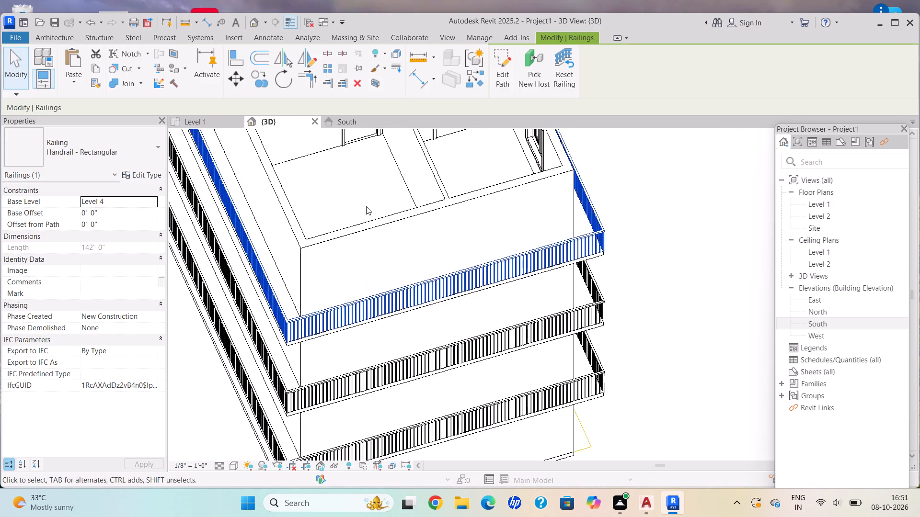
pyautogui.scroll(-1, 366, 206)
pyautogui.moveTo(366, 206); pyautogui.dragTo(394, 221, button='middle')
pyautogui.scroll(1, 394, 221)
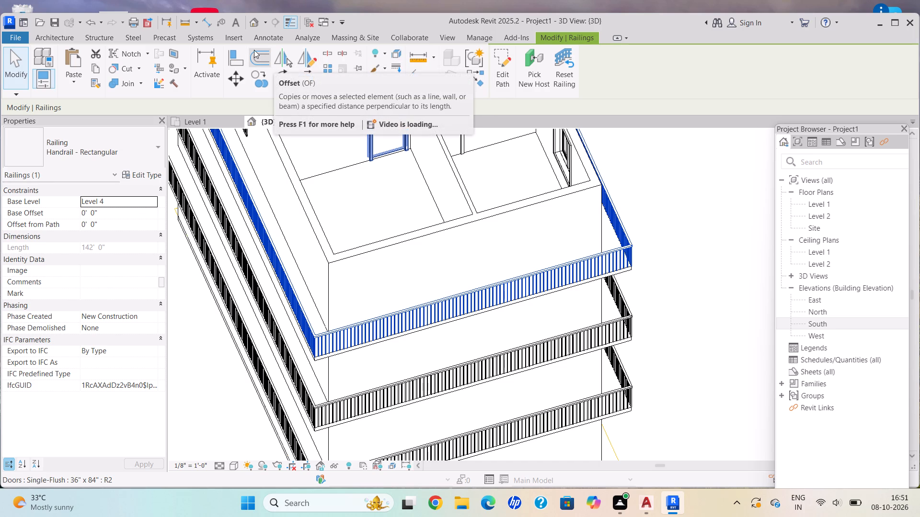
pyautogui.scroll(-4, 375, 165)
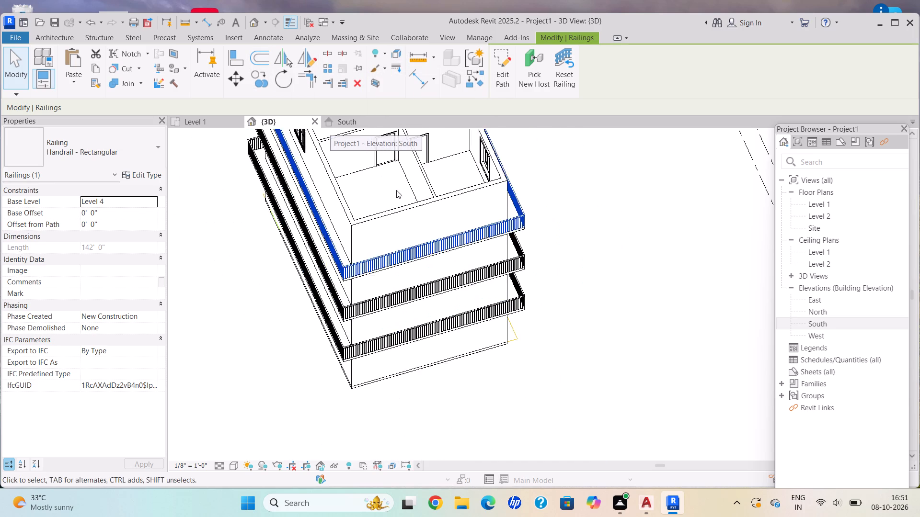
pyautogui.scroll(-4, 468, 240)
pyautogui.scroll(1, 458, 241)
pyautogui.scroll(2, 481, 290)
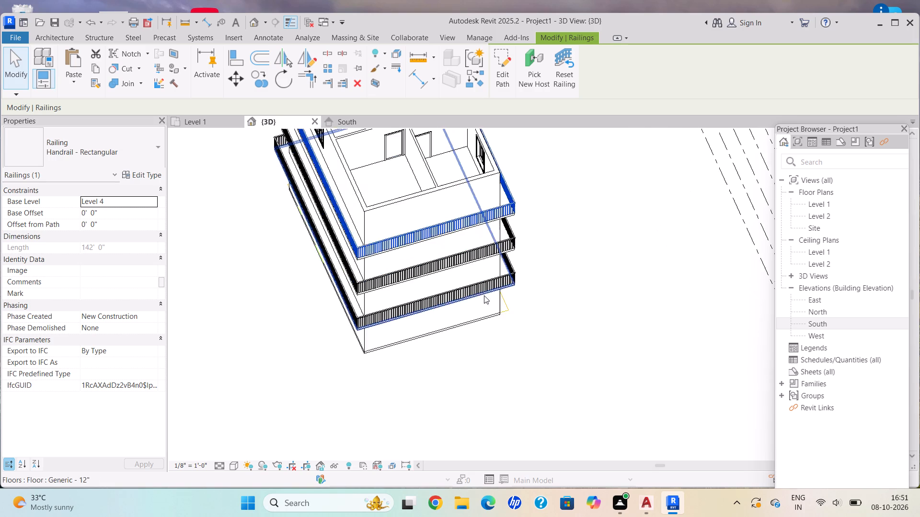
pyautogui.scroll(3, 484, 295)
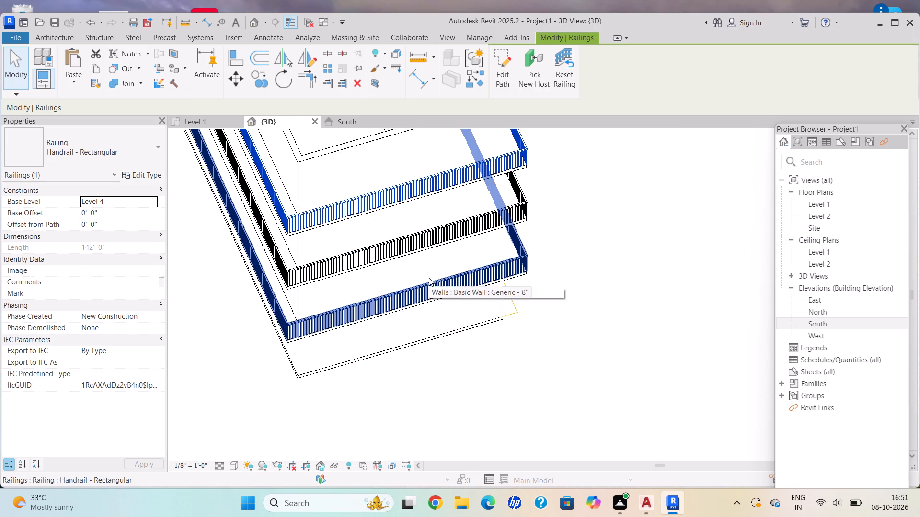
pyautogui.scroll(-2, 384, 211)
pyautogui.moveTo(379, 210); pyautogui.dragTo(442, 293, button='middle')
pyautogui.scroll(4, 469, 352)
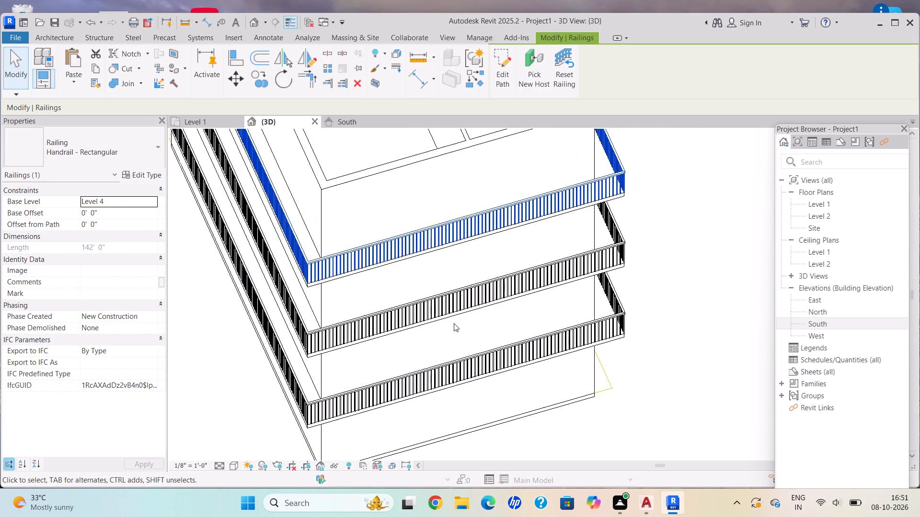
pyautogui.scroll(-4, 455, 323)
pyautogui.keyDown('shift'); pyautogui.moveTo(453, 325); pyautogui.dragTo(555, 213, button='middle'); pyautogui.keyUp('shift')
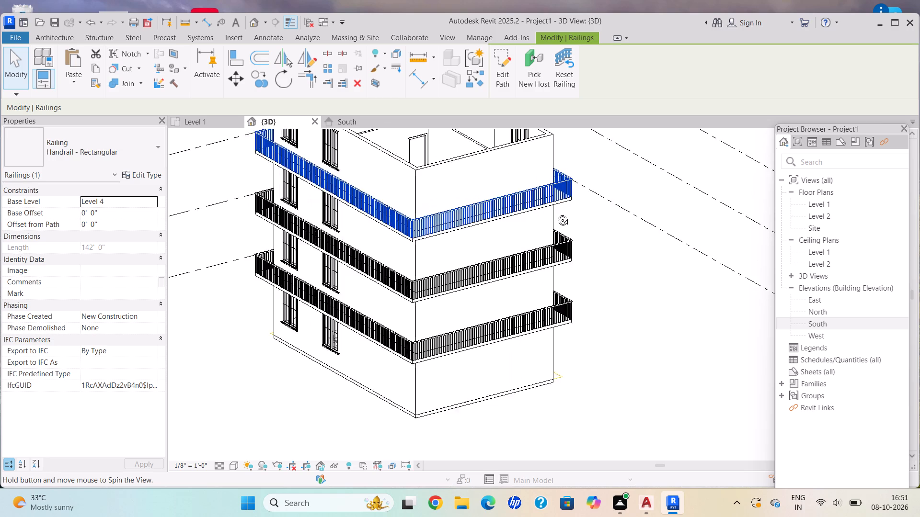
pyautogui.keyDown('shift'); pyautogui.moveTo(555, 213); pyautogui.dragTo(608, 178, button='middle'); pyautogui.keyUp('shift')
pyautogui.scroll(6, 276, 271)
pyautogui.keyDown('shift'); pyautogui.moveTo(273, 271); pyautogui.dragTo(383, 336, button='middle'); pyautogui.keyUp('shift')
pyautogui.keyDown('shift'); pyautogui.scroll(1, 379, 332); pyautogui.keyUp('shift')
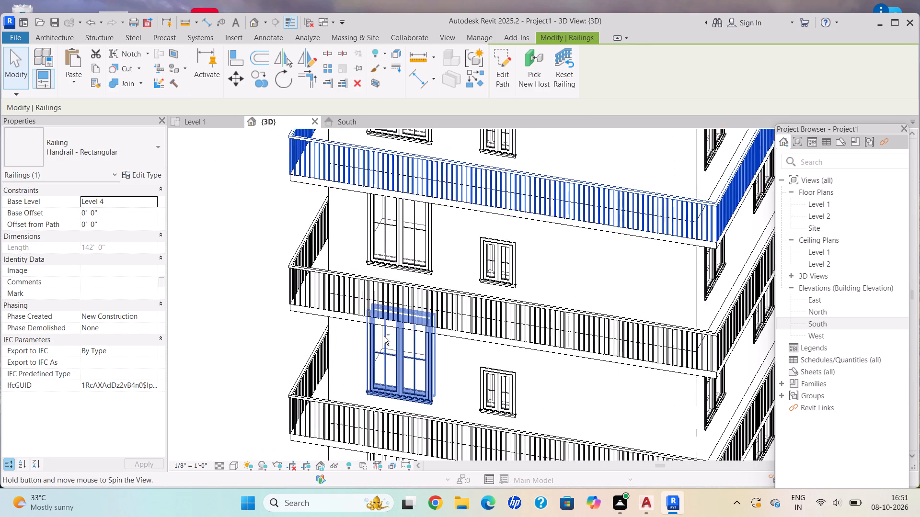
pyautogui.scroll(-3, 419, 336)
pyautogui.keyDown('shift'); pyautogui.moveTo(428, 332); pyautogui.dragTo(742, 250, button='middle'); pyautogui.keyUp('shift')
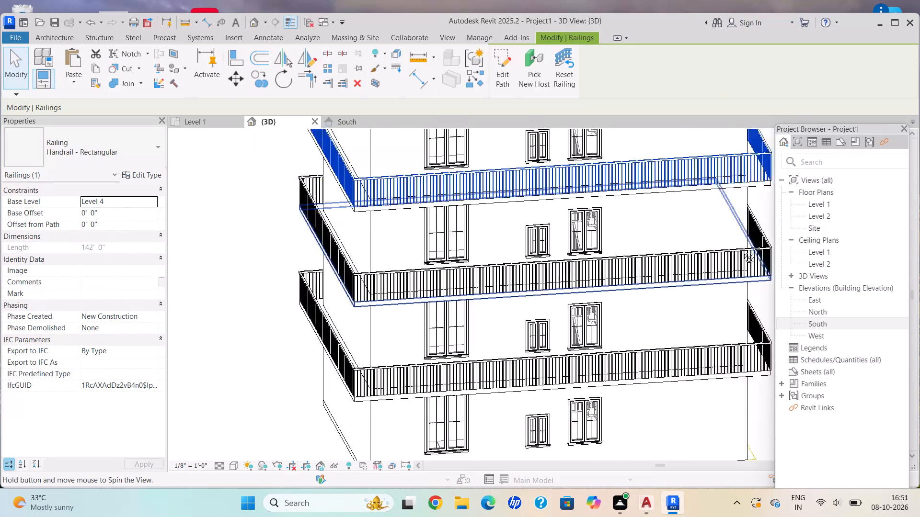
pyautogui.keyDown('shift'); pyautogui.moveTo(742, 250); pyautogui.dragTo(742, 250, button='middle'); pyautogui.keyUp('shift')
pyautogui.scroll(-1, 636, 270)
pyautogui.keyDown('shift'); pyautogui.moveTo(616, 265); pyautogui.dragTo(528, 273, button='middle'); pyautogui.keyUp('shift')
pyautogui.scroll(-3, 576, 269)
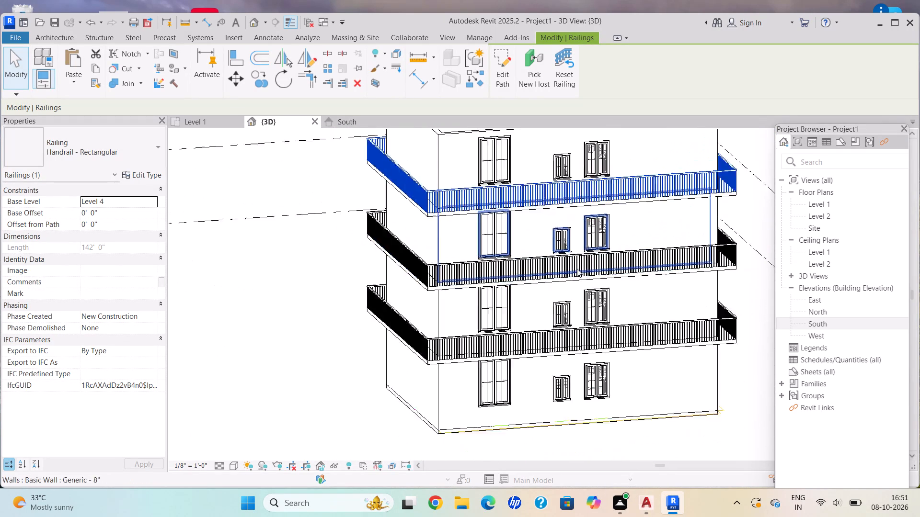
pyautogui.keyDown('shift'); pyautogui.moveTo(577, 269); pyautogui.dragTo(522, 244, button='middle'); pyautogui.keyUp('shift')
pyautogui.scroll(4, 540, 234)
pyautogui.middleClick(541, 234)
pyautogui.moveTo(547, 234); pyautogui.dragTo(442, 253, button='middle')
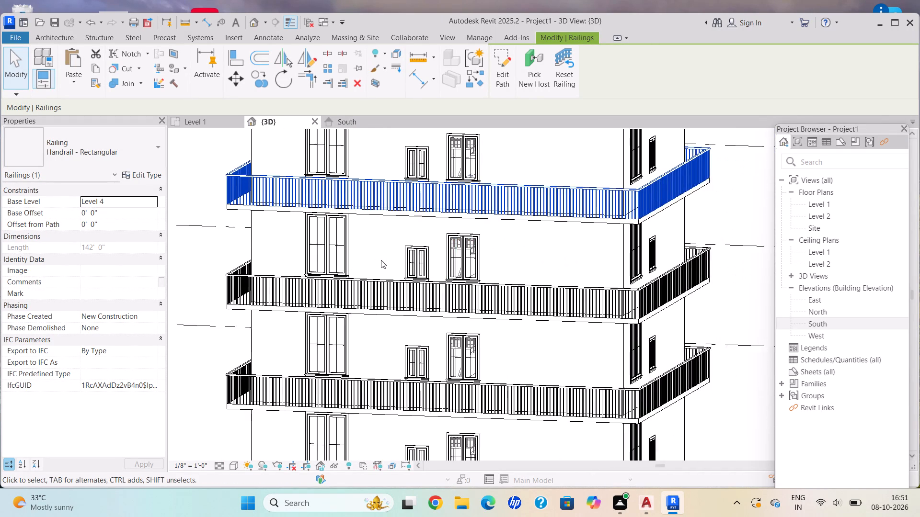
pyautogui.scroll(-4, 381, 260)
pyautogui.scroll(3, 482, 204)
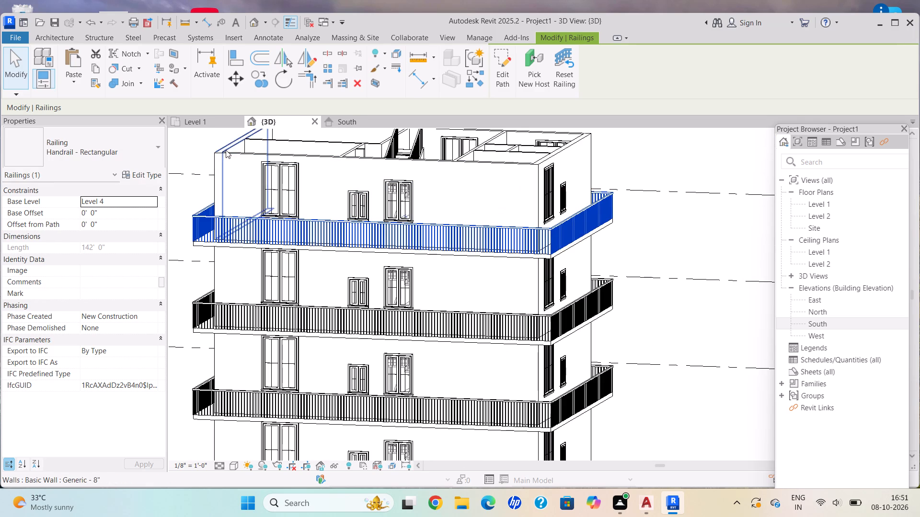
pyautogui.click(264, 119)
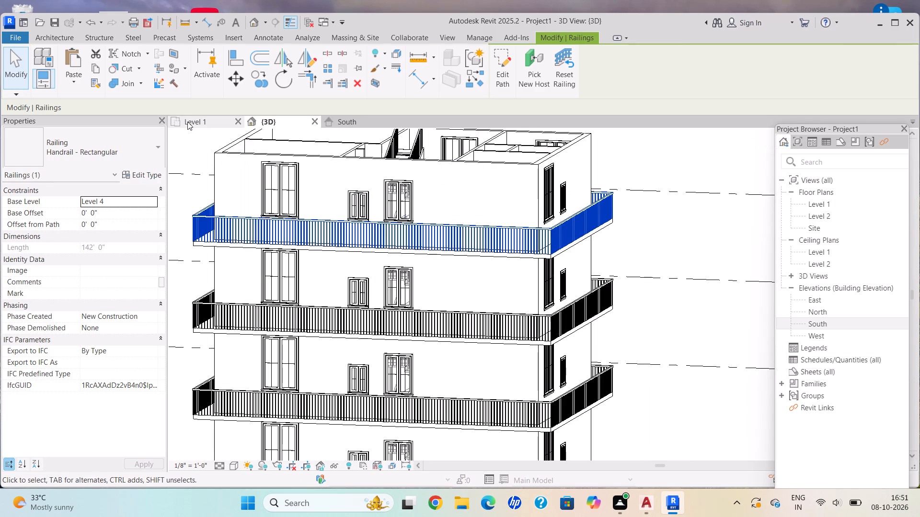
# Examine the Level 1 floor plan, from the parking and bedrooms to the toilet and kitchen windows.
pyautogui.click(189, 122)
pyautogui.scroll(-2, 336, 222)
pyautogui.scroll(1, 339, 226)
pyautogui.scroll(-5, 340, 227)
pyautogui.moveTo(325, 194); pyautogui.dragTo(402, 287, button='middle')
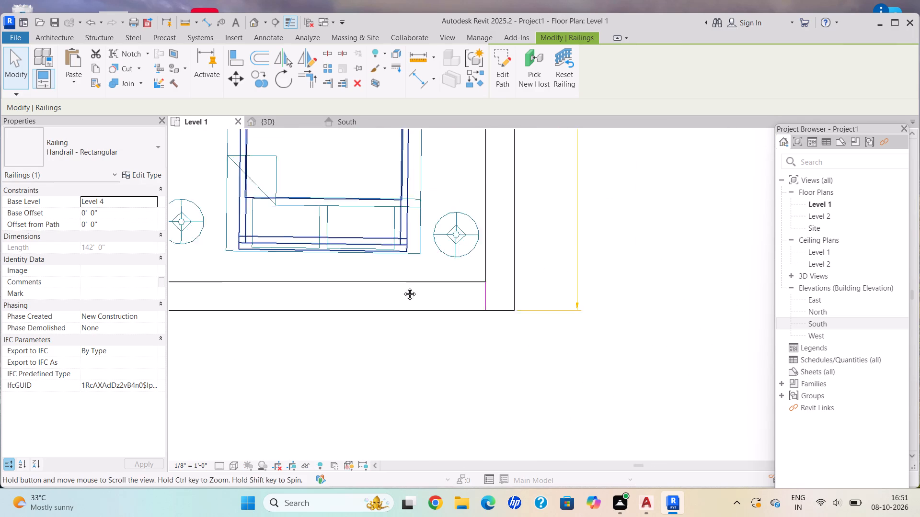
pyautogui.moveTo(402, 287); pyautogui.dragTo(431, 337, button='middle')
pyautogui.scroll(-3, 430, 336)
pyautogui.scroll(-6, 398, 294)
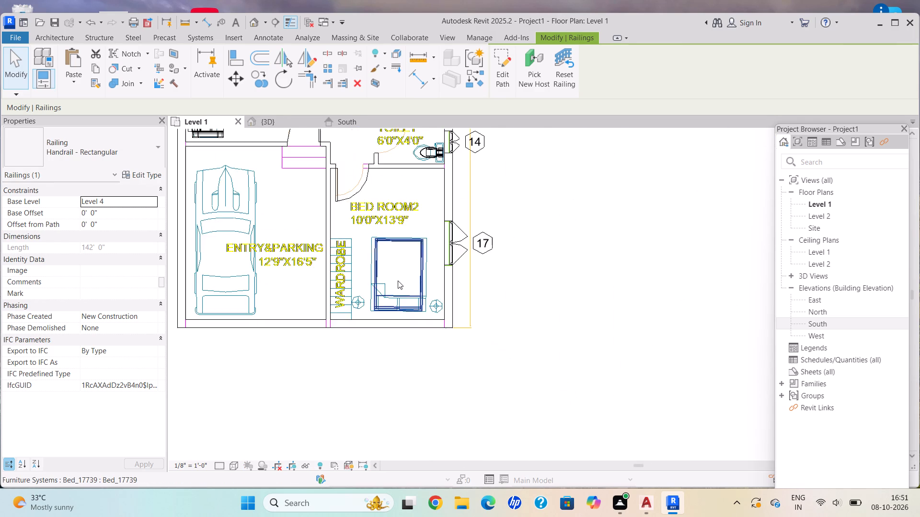
pyautogui.scroll(-4, 398, 281)
pyautogui.moveTo(335, 241); pyautogui.dragTo(346, 387, button='middle')
pyautogui.scroll(5, 402, 229)
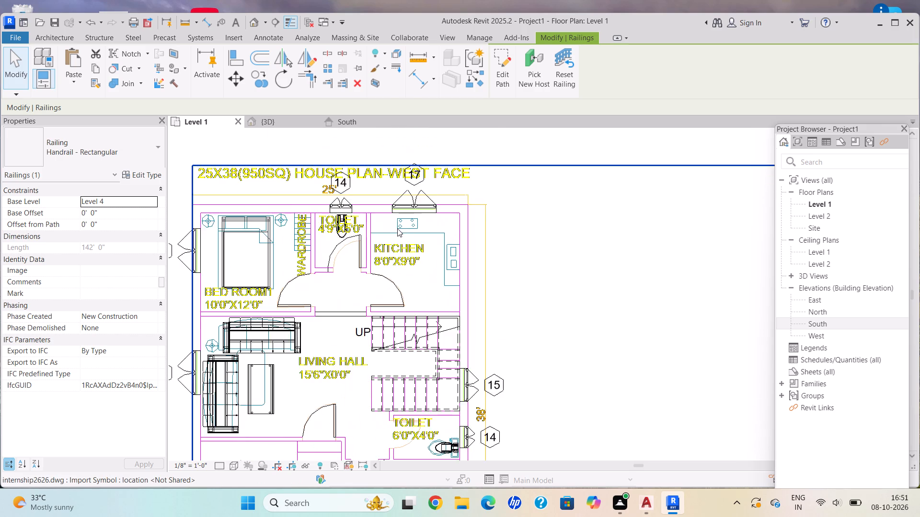
pyautogui.scroll(2, 397, 228)
pyautogui.scroll(8, 333, 219)
pyautogui.scroll(-2, 334, 220)
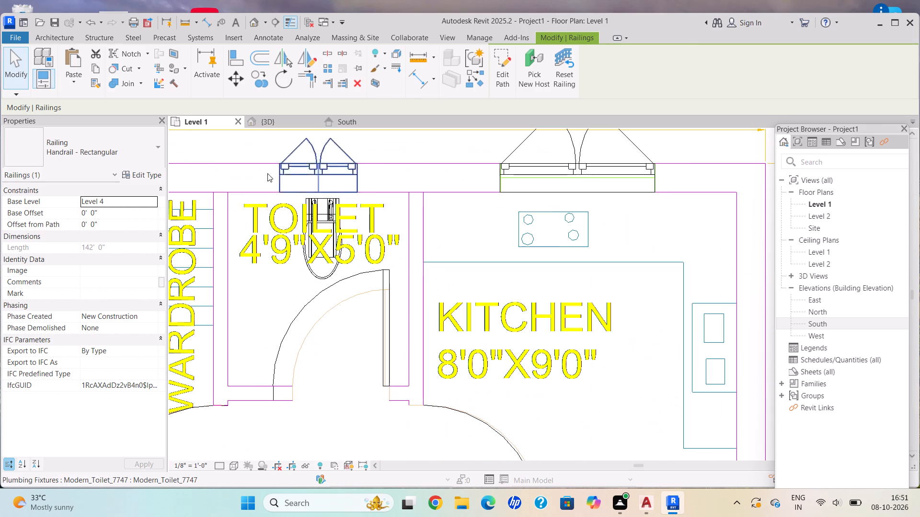
pyautogui.scroll(-2, 445, 270)
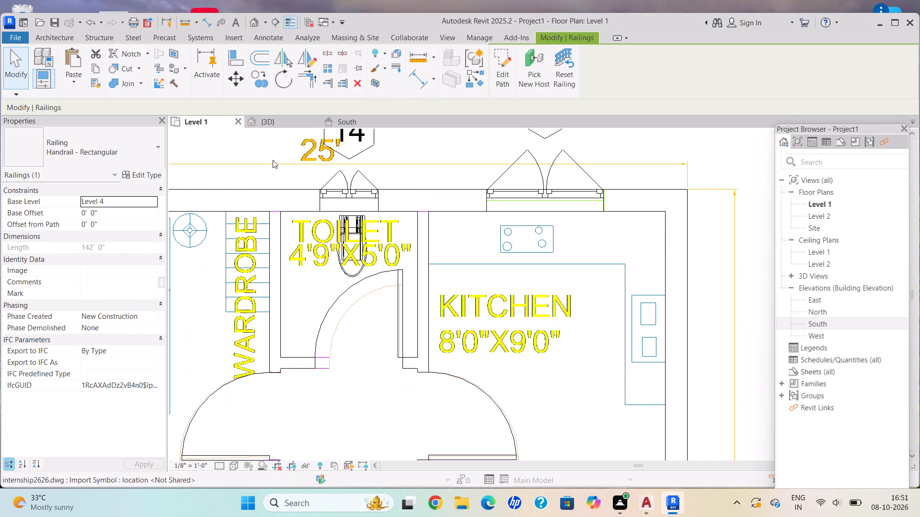
# Inspect the open top storey with its rooms and staircase from above in the 3D view.
pyautogui.click(278, 121)
pyautogui.scroll(-5, 316, 211)
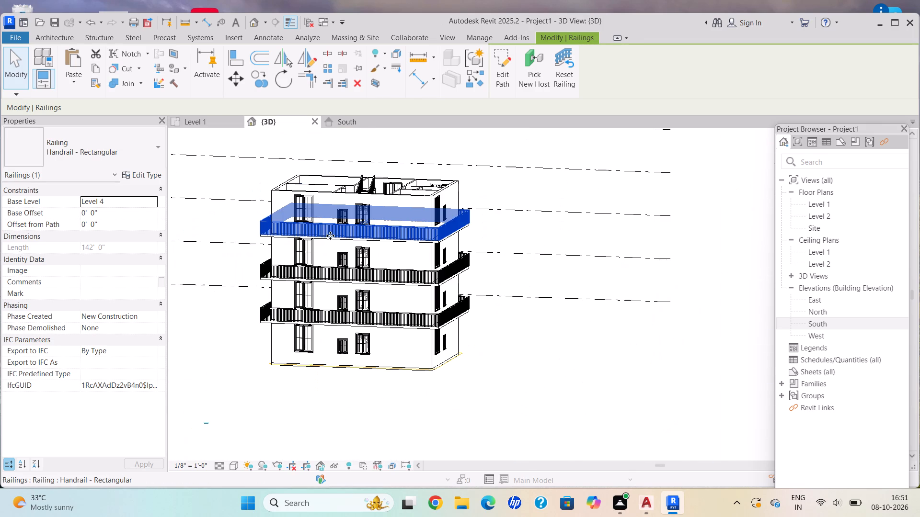
pyautogui.keyDown('shift'); pyautogui.moveTo(330, 234); pyautogui.dragTo(291, 442, button='middle'); pyautogui.keyUp('shift')
pyautogui.scroll(2, 379, 220)
pyautogui.scroll(-1, 380, 218)
pyautogui.scroll(2, 381, 218)
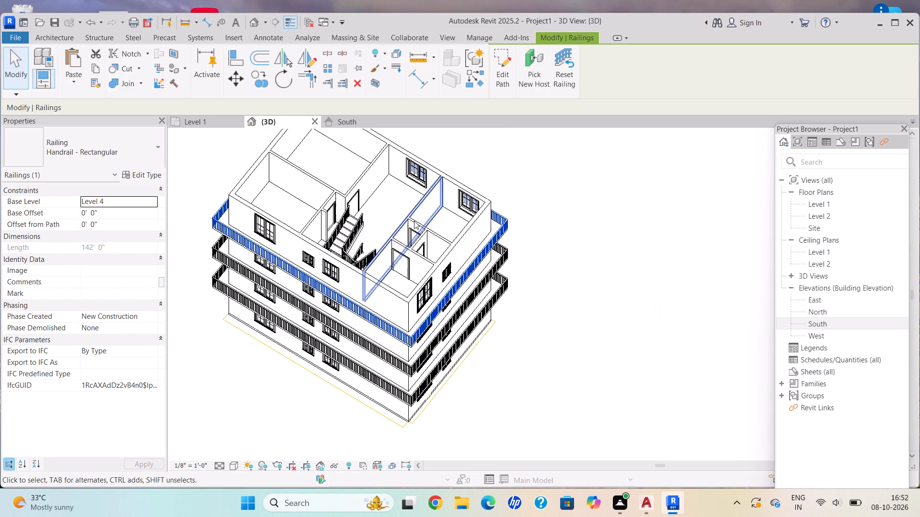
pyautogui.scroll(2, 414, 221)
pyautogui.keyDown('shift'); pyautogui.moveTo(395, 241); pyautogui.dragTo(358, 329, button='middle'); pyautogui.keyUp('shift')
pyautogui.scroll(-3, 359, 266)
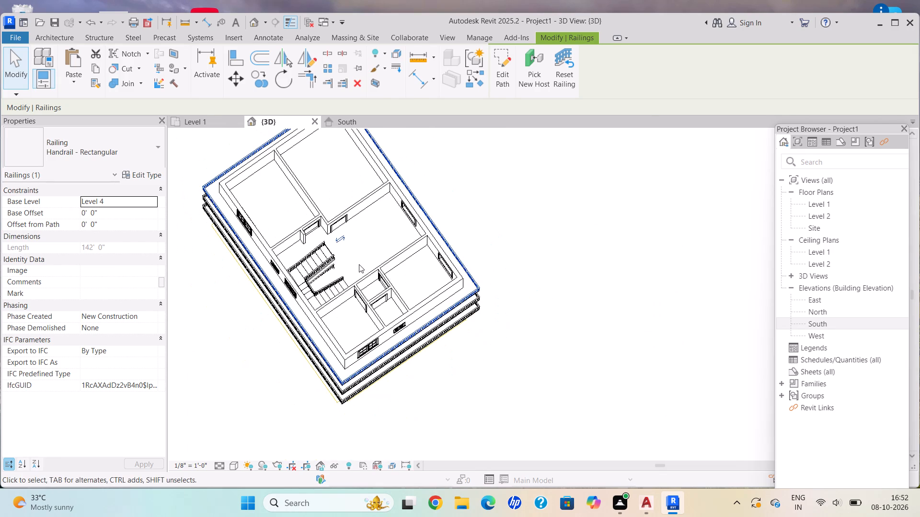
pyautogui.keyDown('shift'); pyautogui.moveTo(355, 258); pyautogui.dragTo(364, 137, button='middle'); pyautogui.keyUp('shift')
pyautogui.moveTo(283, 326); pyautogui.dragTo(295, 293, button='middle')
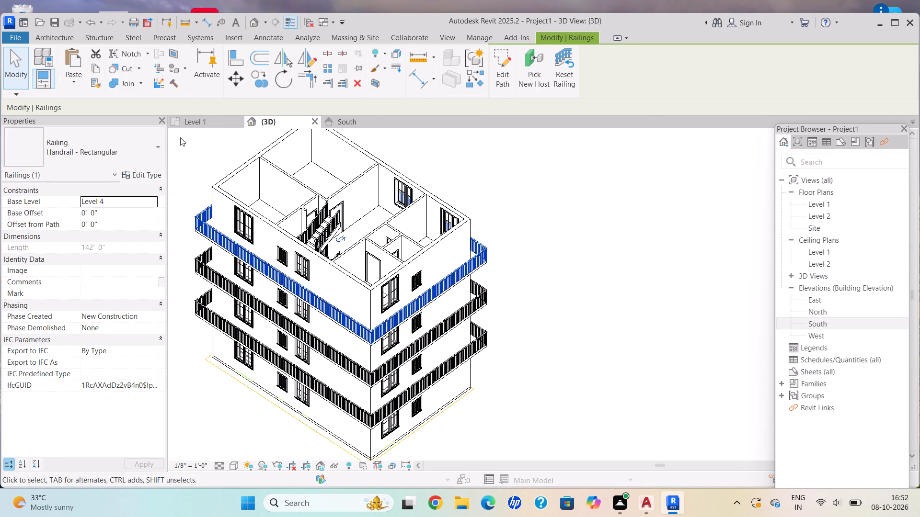
# Copy the Level 1 beds, toilet fixtures, living hall sofas and coffee table, and paste them aligned to Levels 2, 3 and 4.
pyautogui.click(187, 125)
pyautogui.scroll(-5, 461, 339)
pyautogui.moveTo(461, 340); pyautogui.dragTo(458, 261, button='middle')
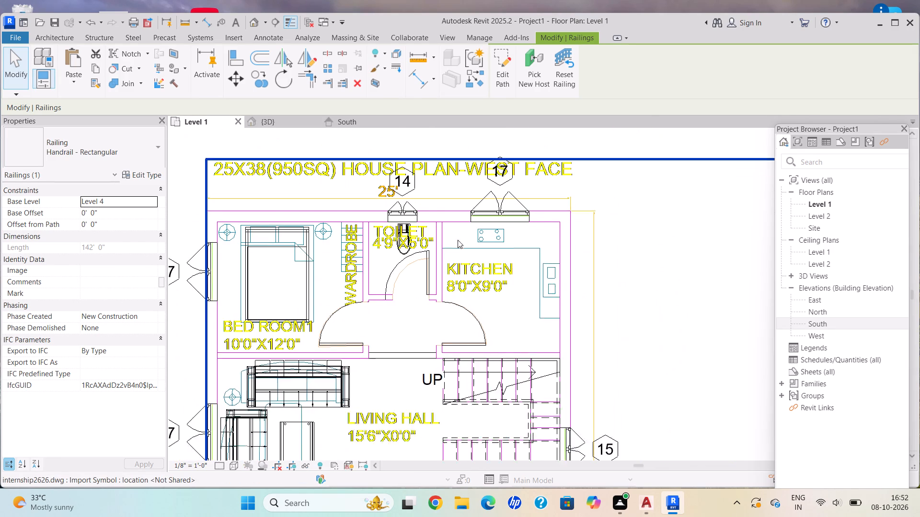
pyautogui.click(308, 281)
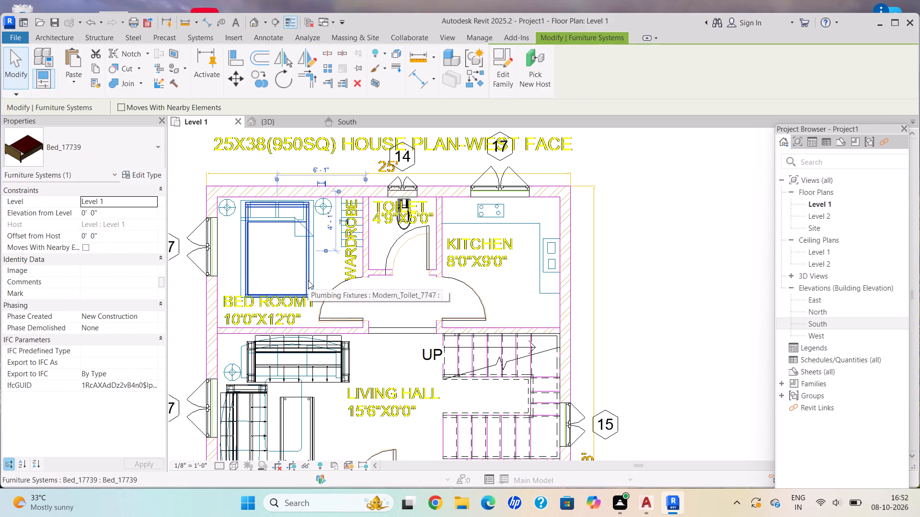
pyautogui.click(400, 221)
pyautogui.click(305, 251)
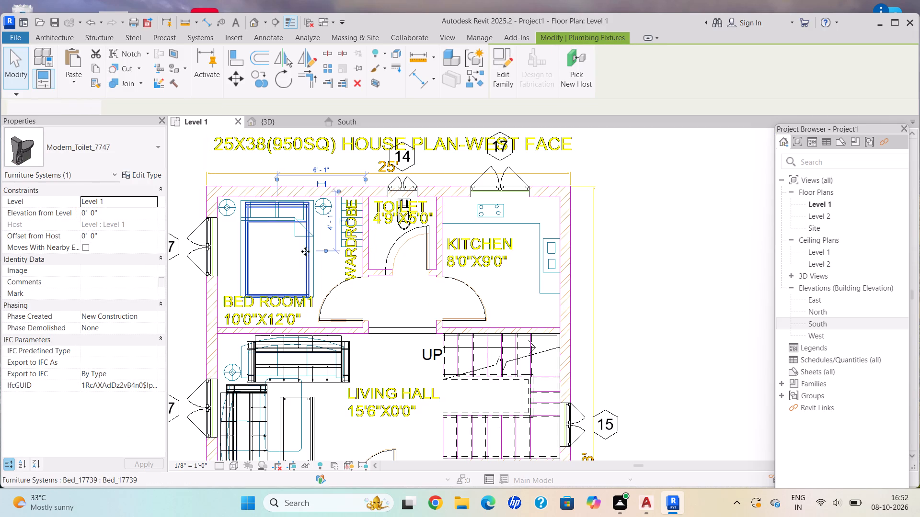
pyautogui.scroll(10, 450, 220)
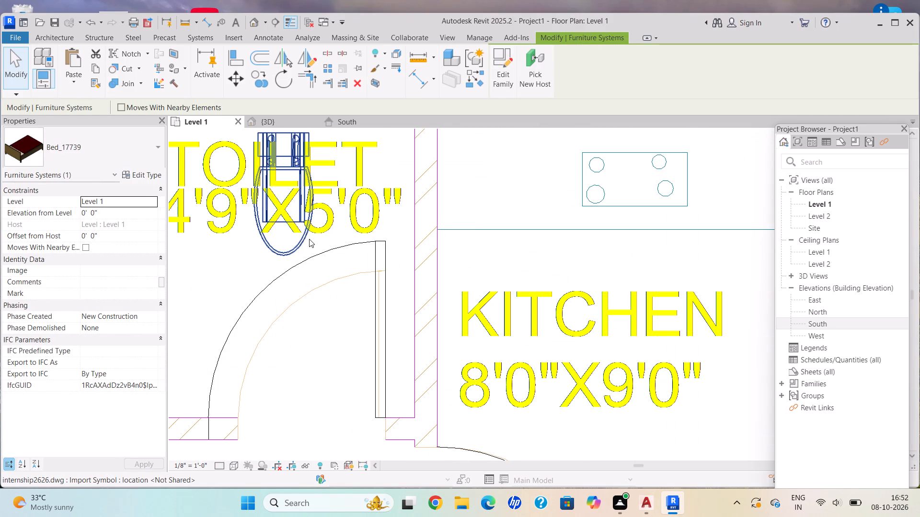
pyautogui.click(303, 239)
pyautogui.scroll(-3, 222, 322)
pyautogui.moveTo(222, 323); pyautogui.dragTo(597, 313, button='middle')
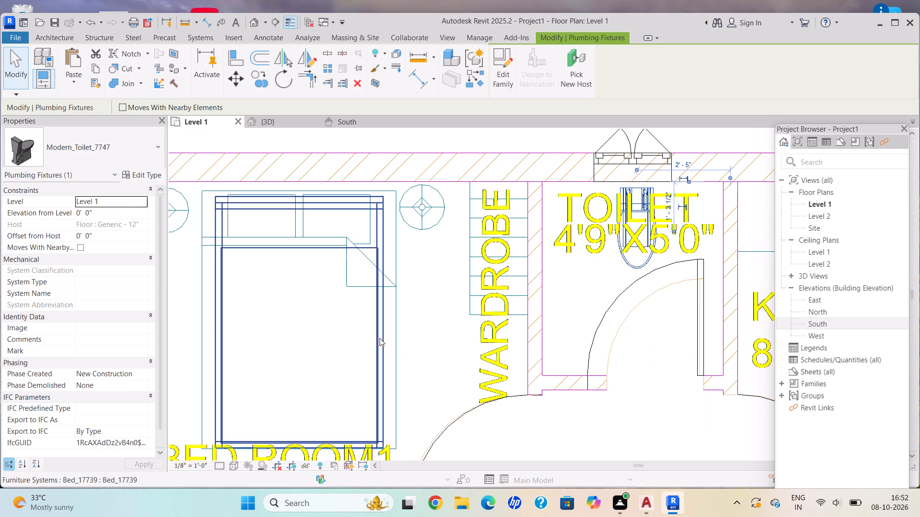
pyautogui.keyDown('ctrl'); pyautogui.click(378, 338); pyautogui.keyUp('ctrl')
pyautogui.scroll(-5, 457, 405)
pyautogui.moveTo(457, 405); pyautogui.dragTo(457, 399, button='middle')
pyautogui.scroll(-3, 435, 286)
pyautogui.moveTo(435, 286); pyautogui.dragTo(433, 278, button='middle')
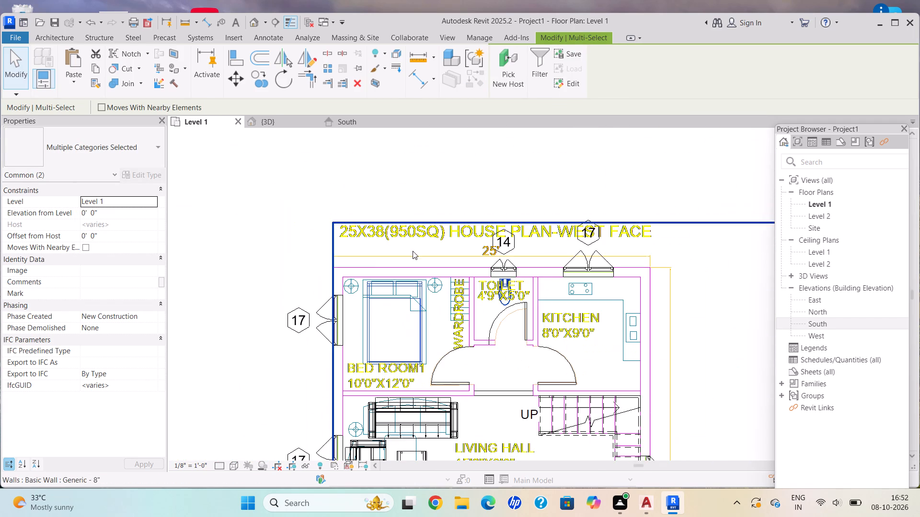
pyautogui.moveTo(453, 340); pyautogui.dragTo(384, 207, button='middle')
pyautogui.scroll(5, 349, 315)
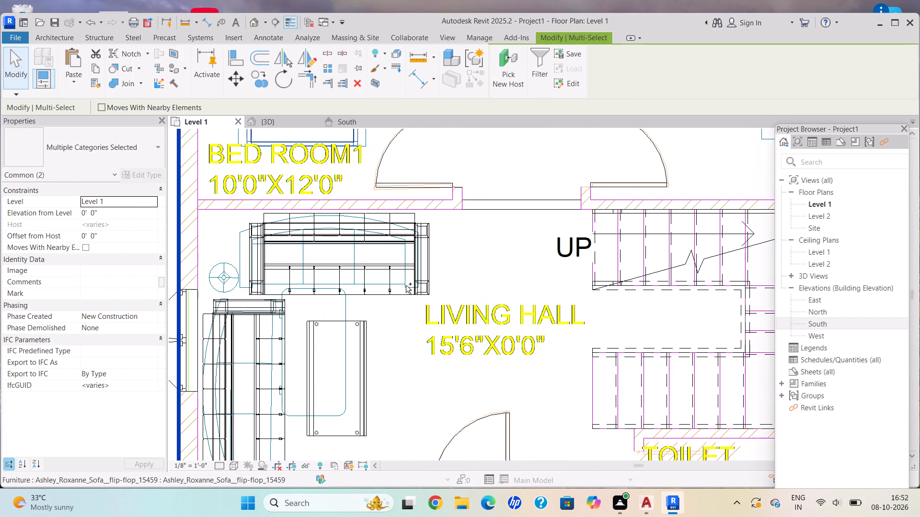
pyautogui.keyDown('ctrl'); pyautogui.click(418, 290); pyautogui.keyUp('ctrl')
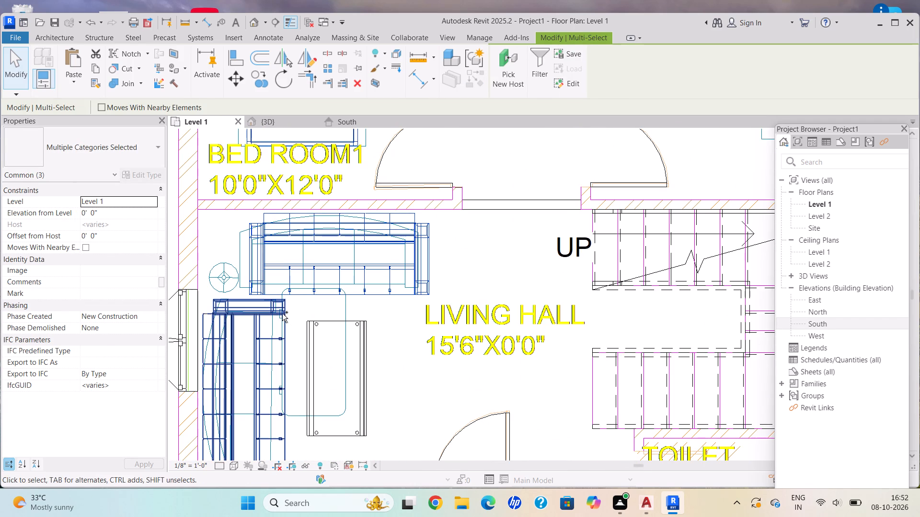
pyautogui.keyDown('ctrl'); pyautogui.click(282, 314); pyautogui.keyUp('ctrl')
pyautogui.keyDown('ctrl'); pyautogui.click(307, 328); pyautogui.keyUp('ctrl')
pyautogui.scroll(-2, 475, 367)
pyautogui.moveTo(475, 367); pyautogui.dragTo(333, 259, button='middle')
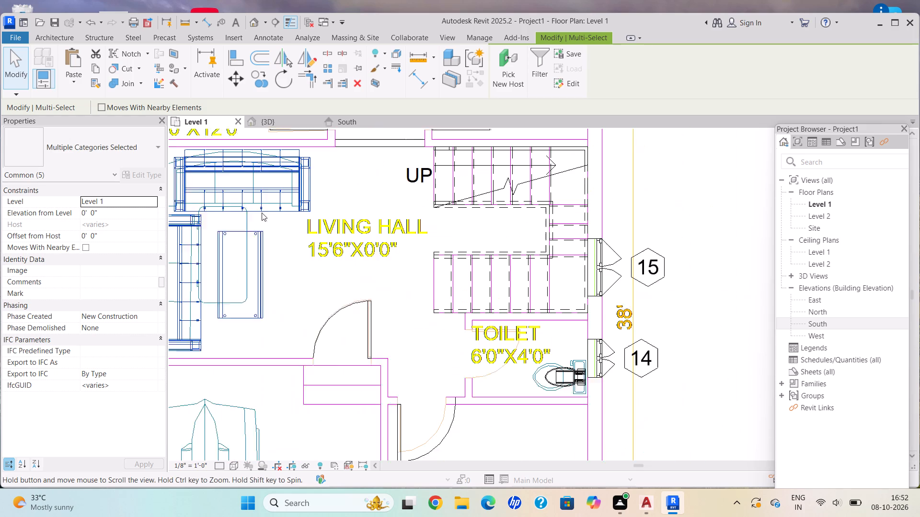
pyautogui.moveTo(462, 314); pyautogui.dragTo(490, 183, button='middle')
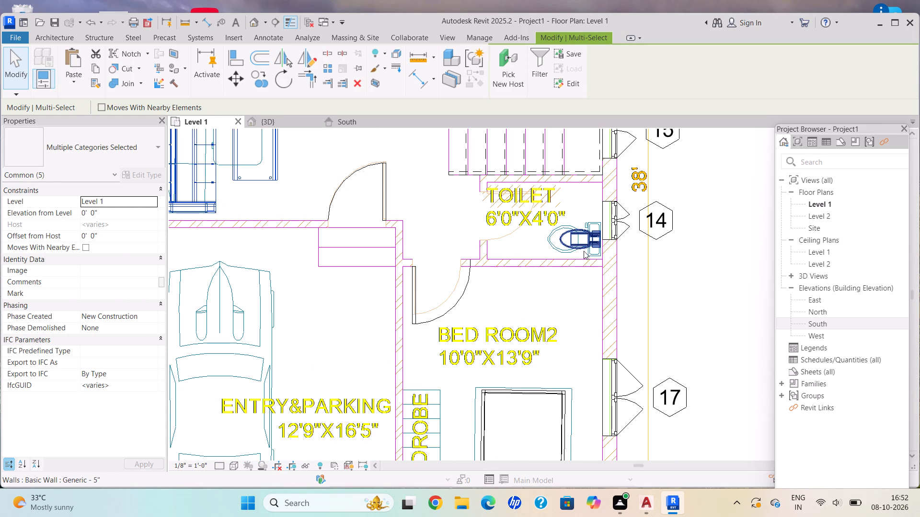
pyautogui.keyDown('ctrl'); pyautogui.click(585, 246); pyautogui.keyUp('ctrl')
pyautogui.moveTo(527, 343); pyautogui.dragTo(533, 236, button='middle')
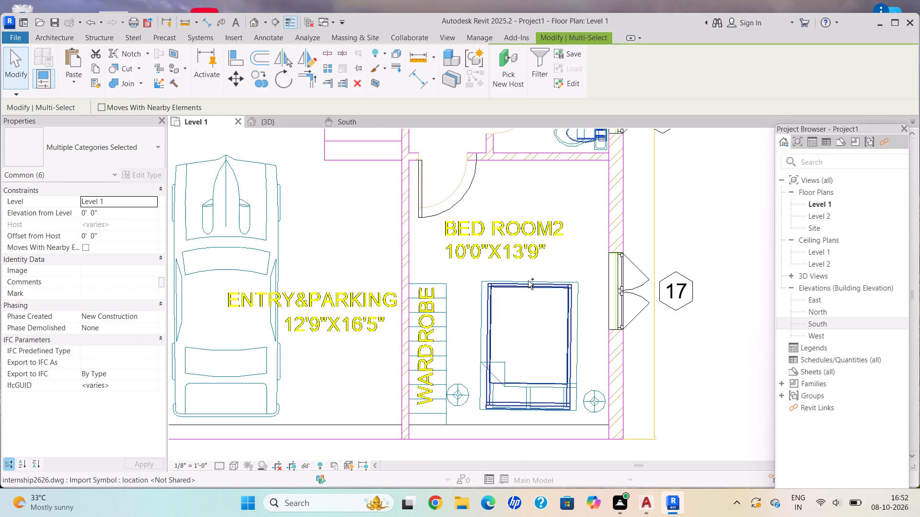
pyautogui.keyDown('ctrl'); pyautogui.click(528, 281); pyautogui.keyUp('ctrl')
pyautogui.scroll(-5, 452, 240)
pyautogui.moveTo(398, 223); pyautogui.dragTo(424, 391, button='middle')
pyautogui.scroll(1, 422, 393)
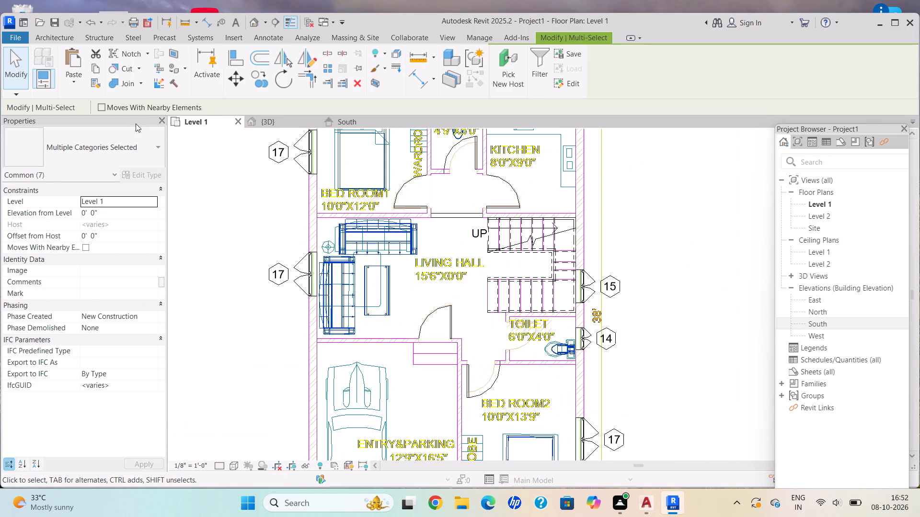
pyautogui.click(95, 70)
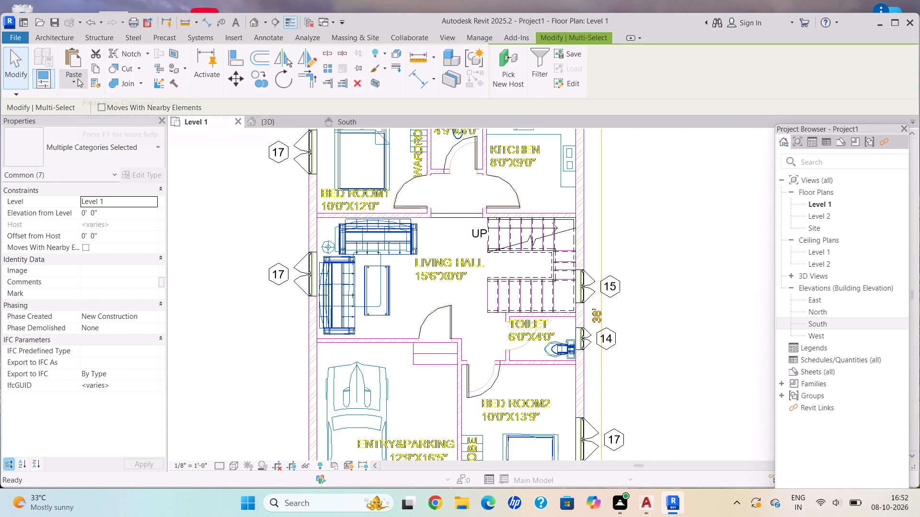
pyautogui.click(77, 82)
pyautogui.click(134, 130)
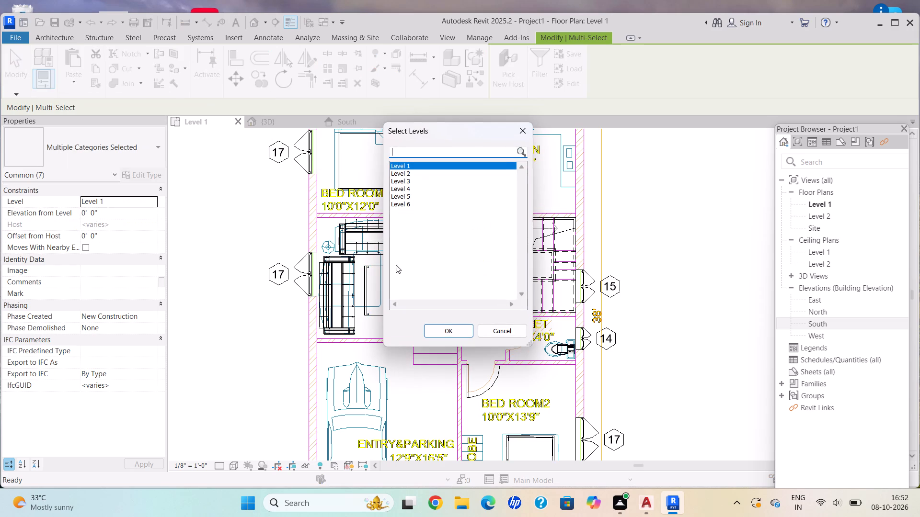
pyautogui.click(409, 171)
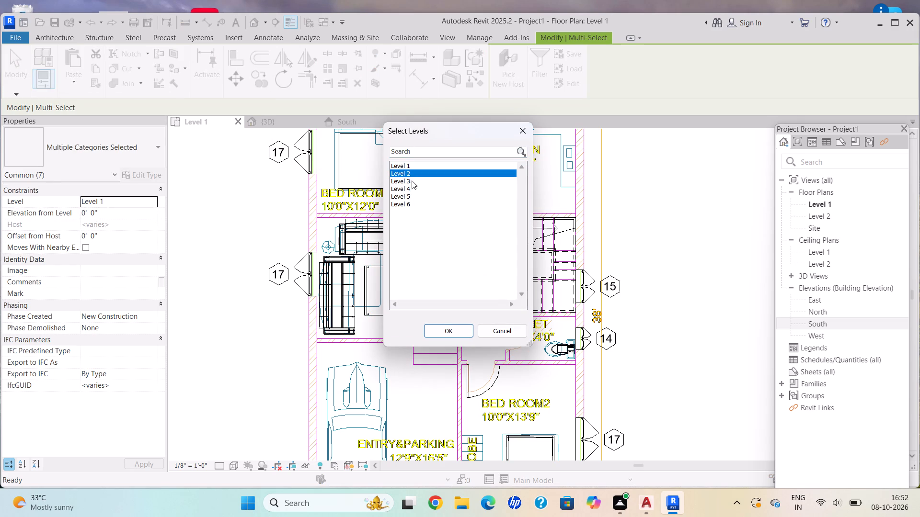
pyautogui.keyDown('ctrl'); pyautogui.click(412, 180); pyautogui.keyUp('ctrl')
pyautogui.keyDown('ctrl'); pyautogui.click(416, 188); pyautogui.keyUp('ctrl')
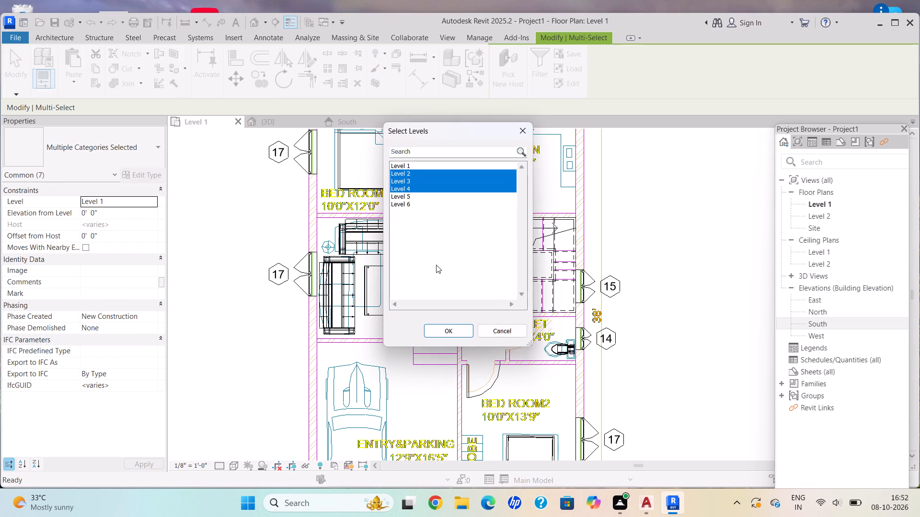
pyautogui.click(444, 334)
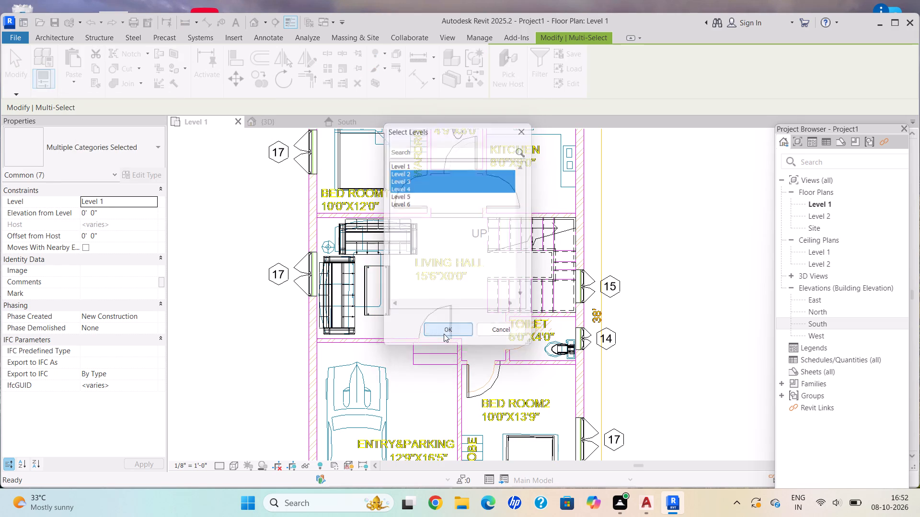
# Examine the pasted furniture and toilet fixtures on the open top storey from several sides in the 3D view.
pyautogui.click(288, 116)
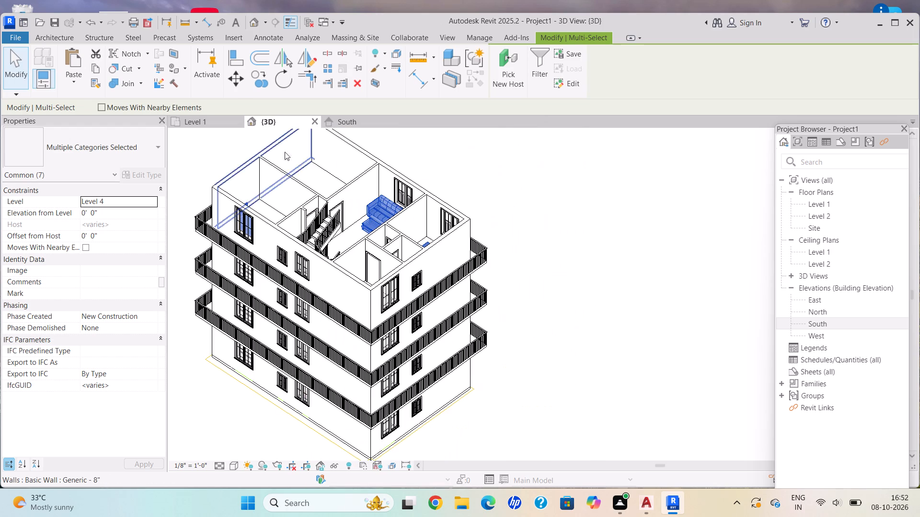
pyautogui.scroll(-1, 296, 181)
pyautogui.keyDown('shift'); pyautogui.moveTo(292, 214); pyautogui.dragTo(220, 166, button='middle'); pyautogui.keyUp('shift')
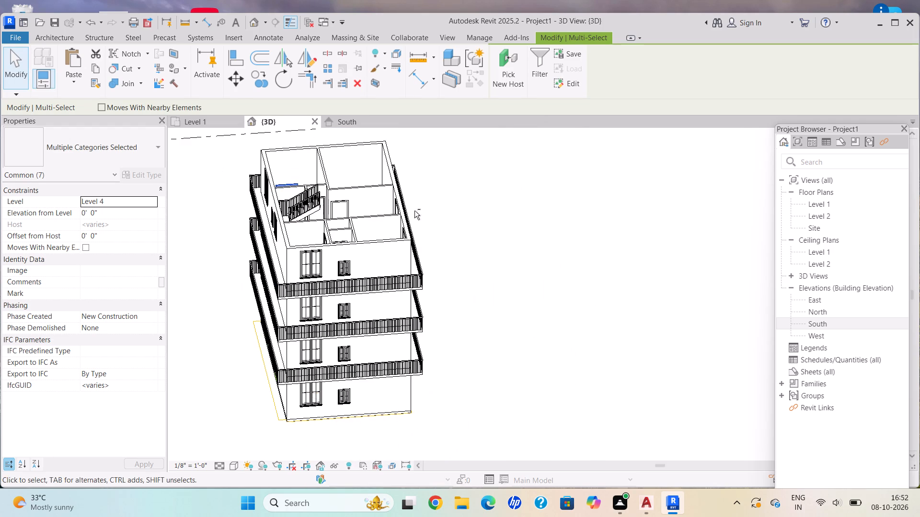
pyautogui.keyDown('shift'); pyautogui.moveTo(414, 211); pyautogui.dragTo(387, 386, button='middle'); pyautogui.keyUp('shift')
pyautogui.scroll(6, 308, 257)
pyautogui.press('Escape')
pyautogui.scroll(-3, 310, 256)
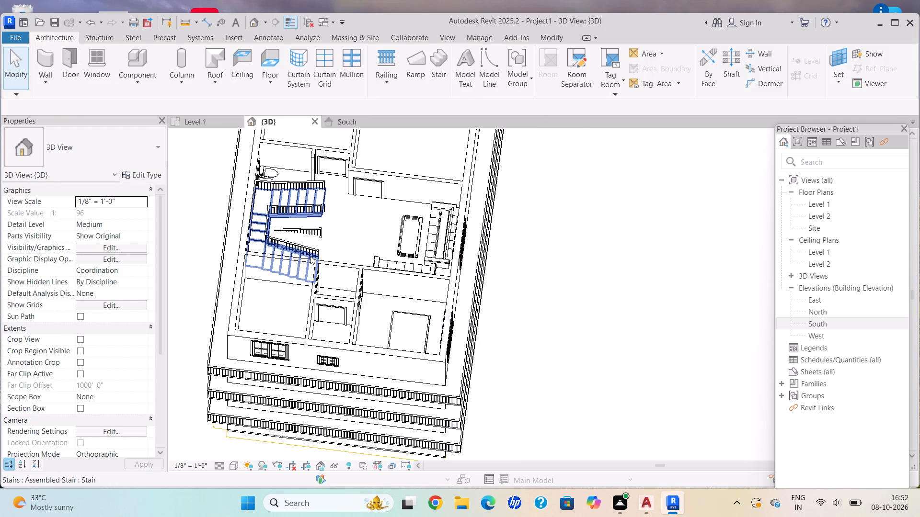
pyautogui.moveTo(310, 256); pyautogui.dragTo(323, 271, button='middle')
pyautogui.keyDown('shift'); pyautogui.moveTo(308, 254); pyautogui.dragTo(444, 337, button='middle'); pyautogui.keyUp('shift')
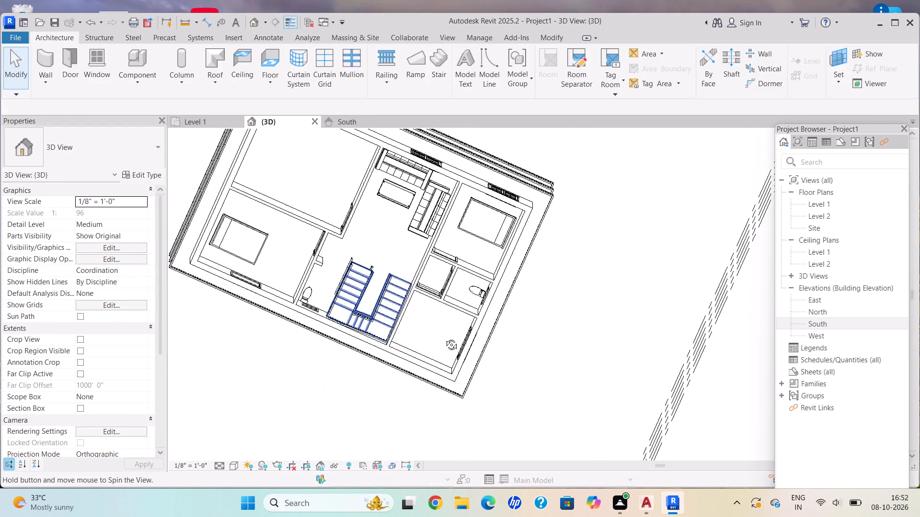
pyautogui.keyDown('shift'); pyautogui.moveTo(444, 337); pyautogui.dragTo(445, 337, button='middle'); pyautogui.keyUp('shift')
pyautogui.keyDown('shift'); pyautogui.moveTo(425, 334); pyautogui.dragTo(331, 171, button='middle'); pyautogui.keyUp('shift')
pyautogui.keyDown('shift'); pyautogui.moveTo(412, 215); pyautogui.dragTo(253, 209, button='middle'); pyautogui.keyUp('shift')
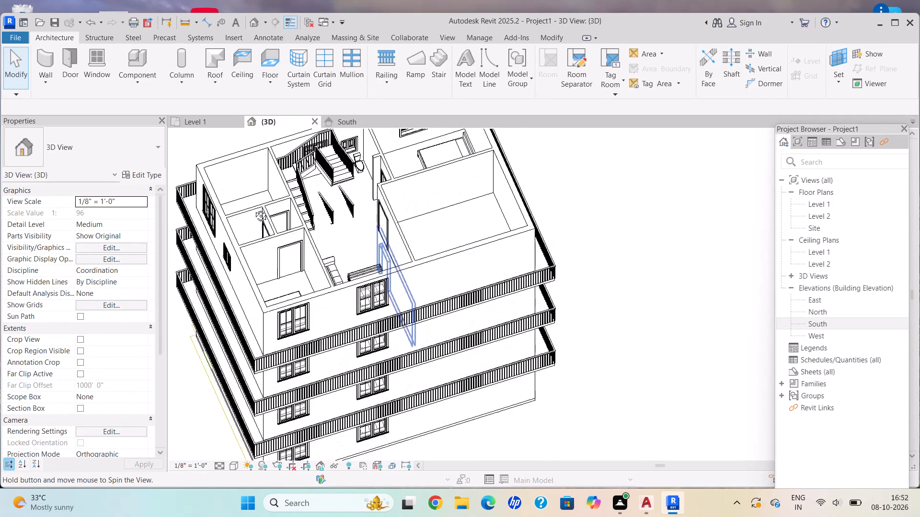
pyautogui.keyDown('shift'); pyautogui.moveTo(253, 209); pyautogui.dragTo(322, 303, button='middle'); pyautogui.keyUp('shift')
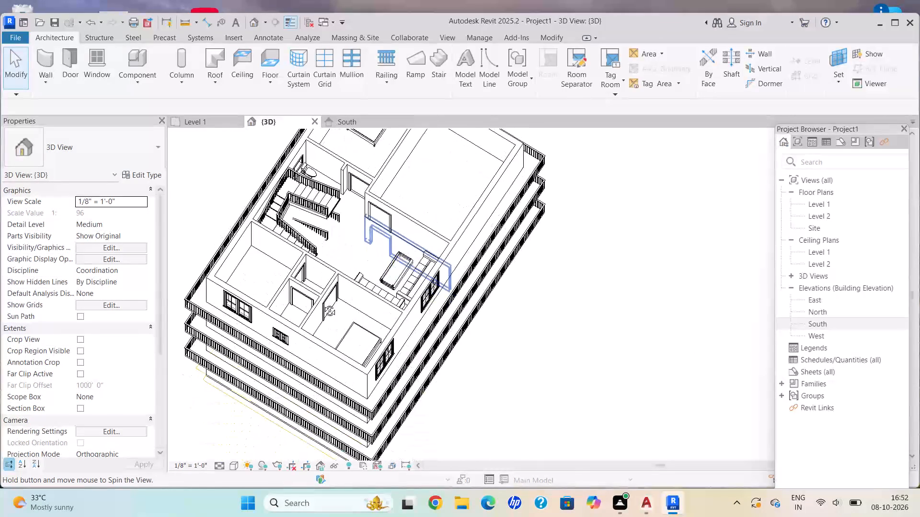
pyautogui.keyDown('shift'); pyautogui.moveTo(322, 303); pyautogui.dragTo(323, 318, button='middle'); pyautogui.keyUp('shift')
pyautogui.keyDown('shift'); pyautogui.moveTo(417, 349); pyautogui.dragTo(344, 128, button='middle'); pyautogui.keyUp('shift')
pyautogui.scroll(2, 276, 299)
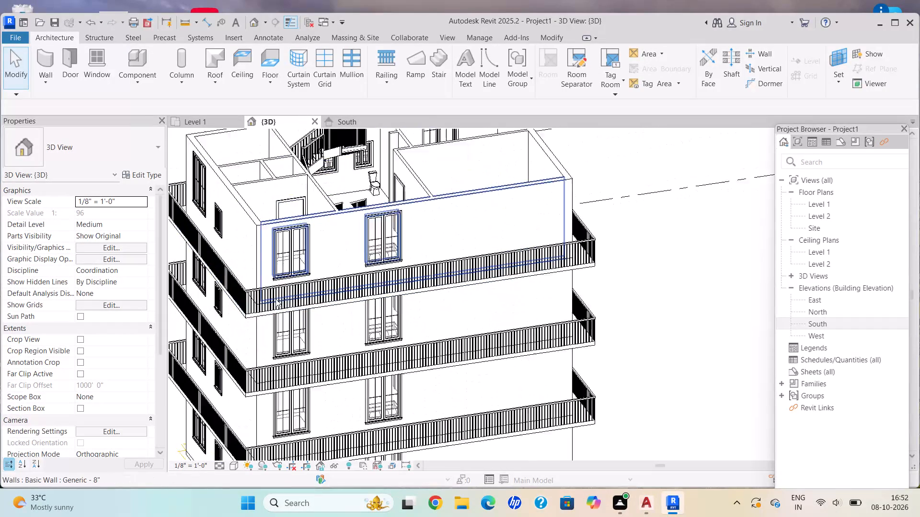
pyautogui.scroll(-3, 275, 299)
pyautogui.keyDown('shift'); pyautogui.moveTo(288, 305); pyautogui.dragTo(368, 426, button='middle'); pyautogui.keyUp('shift')
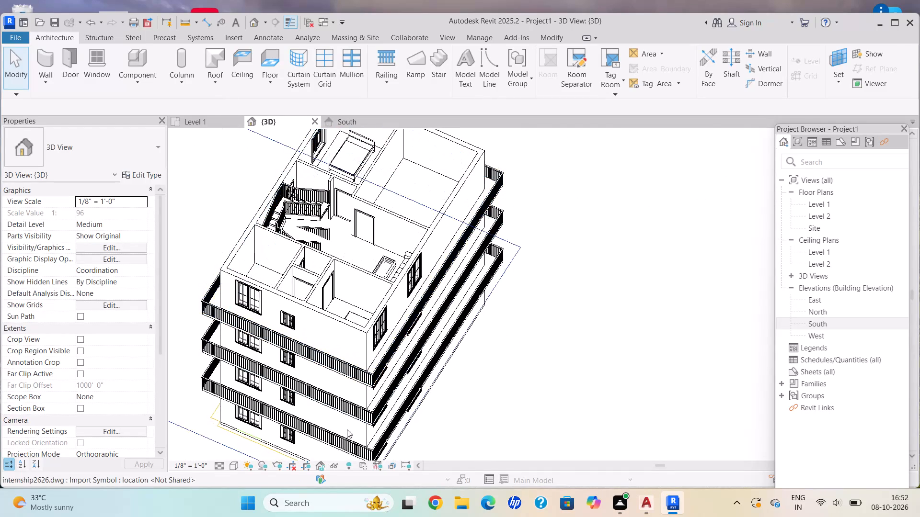
pyautogui.click(233, 462)
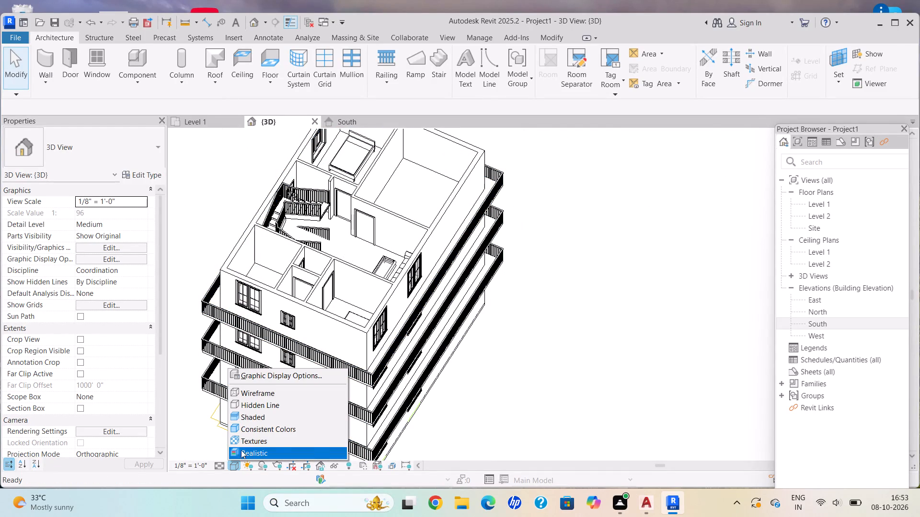
pyautogui.press('Escape')
# Inspect the top storey's rooms, staircase and furniture up close, along with the perimeter railings at the building corner.
pyautogui.scroll(4, 460, 212)
pyautogui.scroll(-3, 474, 224)
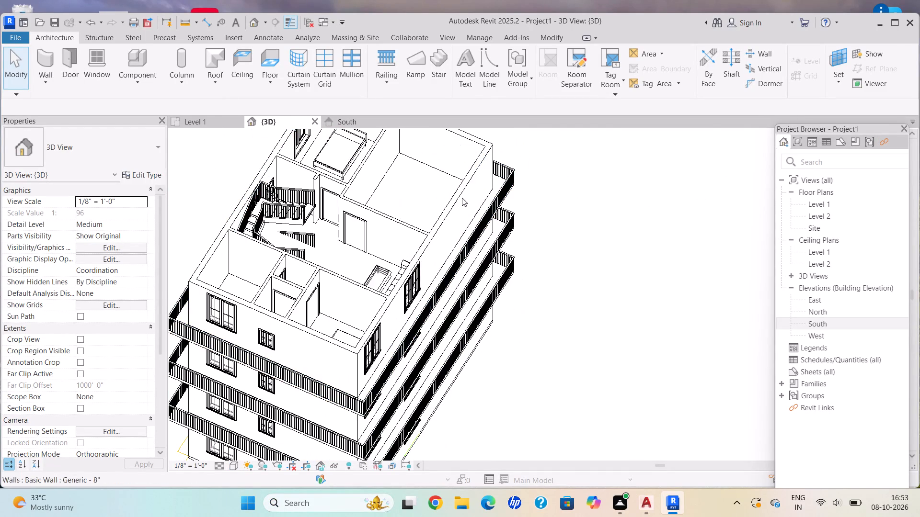
pyautogui.keyDown('shift'); pyautogui.moveTo(457, 191); pyautogui.dragTo(399, 297, button='middle'); pyautogui.keyUp('shift')
pyautogui.scroll(5, 353, 202)
pyautogui.keyDown('shift'); pyautogui.moveTo(397, 256); pyautogui.dragTo(390, 250, button='middle'); pyautogui.keyUp('shift')
pyautogui.keyDown('shift'); pyautogui.moveTo(360, 216); pyautogui.dragTo(317, 156, button='middle'); pyautogui.keyUp('shift')
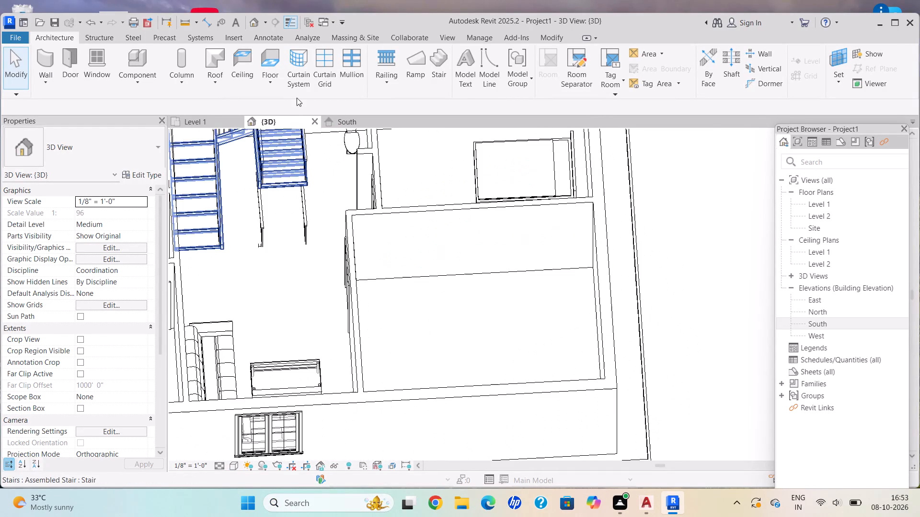
pyautogui.scroll(-4, 572, 243)
pyautogui.moveTo(581, 246); pyautogui.dragTo(627, 281, button='middle')
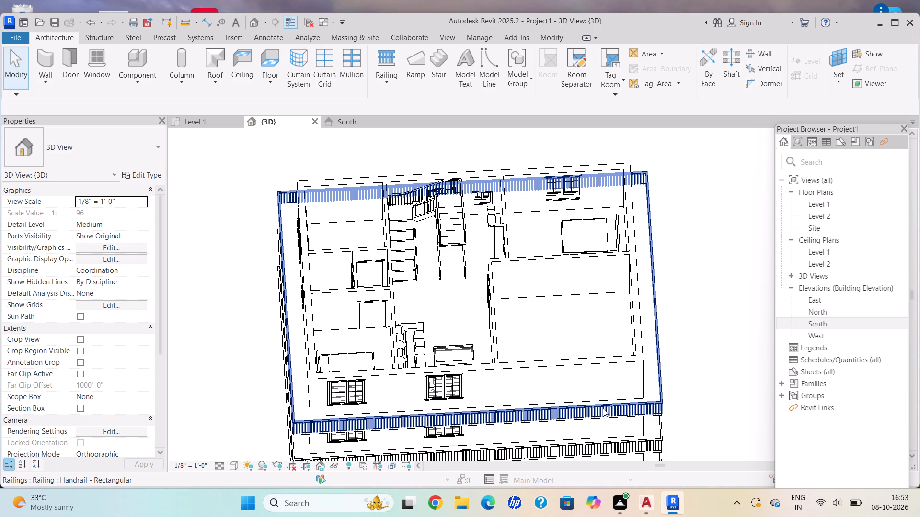
pyautogui.scroll(-1, 562, 283)
pyautogui.moveTo(483, 363); pyautogui.dragTo(471, 322, button='middle')
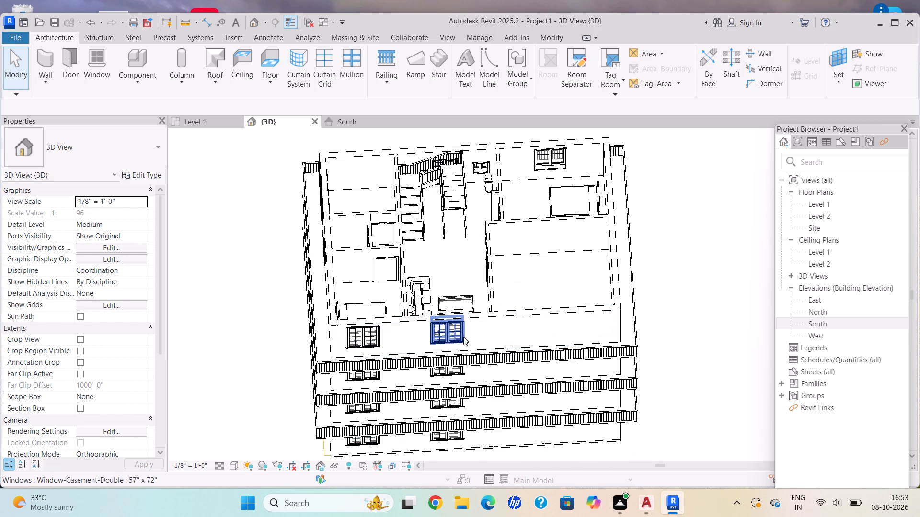
pyautogui.scroll(1, 509, 405)
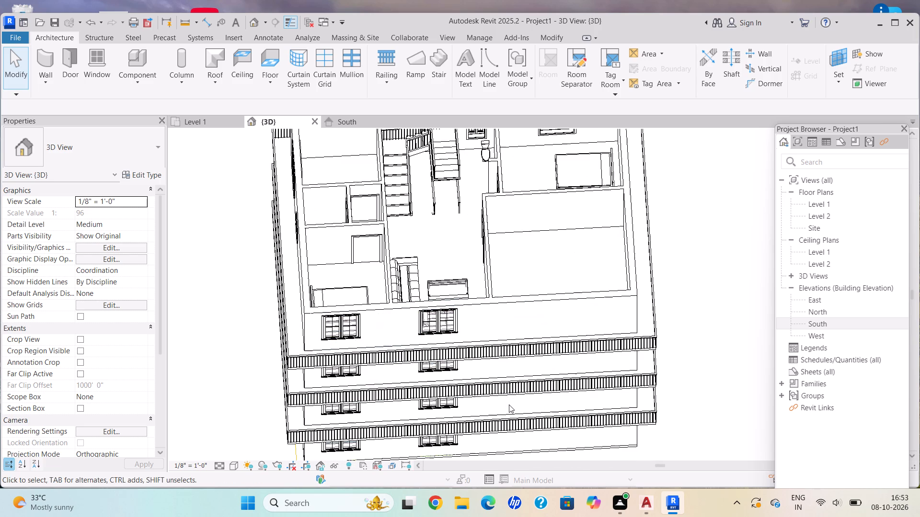
pyautogui.keyDown('shift'); pyautogui.moveTo(509, 405); pyautogui.dragTo(436, 301, button='middle'); pyautogui.keyUp('shift')
pyautogui.scroll(3, 644, 353)
pyautogui.scroll(-1, 645, 352)
pyautogui.keyDown('shift'); pyautogui.moveTo(556, 287); pyautogui.dragTo(575, 344, button='middle'); pyautogui.keyUp('shift')
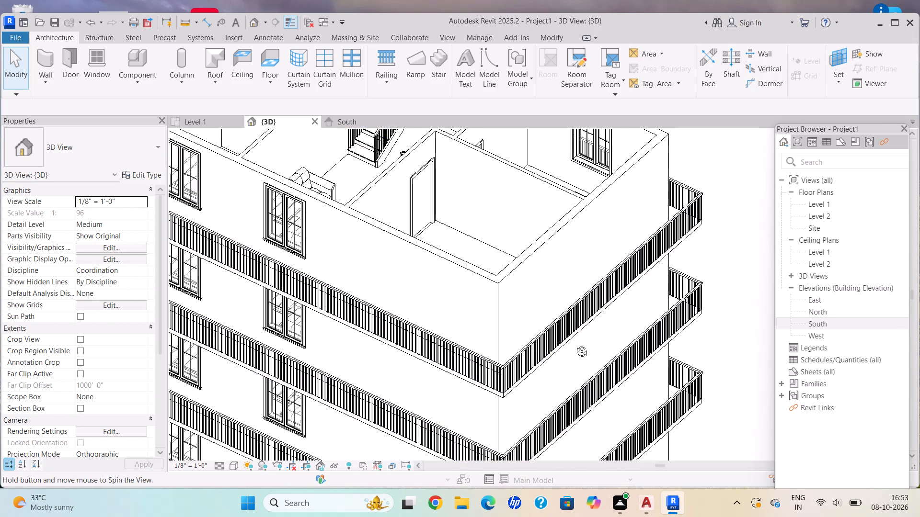
pyautogui.keyDown('shift'); pyautogui.moveTo(575, 344); pyautogui.dragTo(582, 371, button='middle'); pyautogui.keyUp('shift')
pyautogui.scroll(-4, 530, 319)
pyautogui.moveTo(503, 273); pyautogui.dragTo(567, 370, button='middle')
pyautogui.scroll(5, 583, 360)
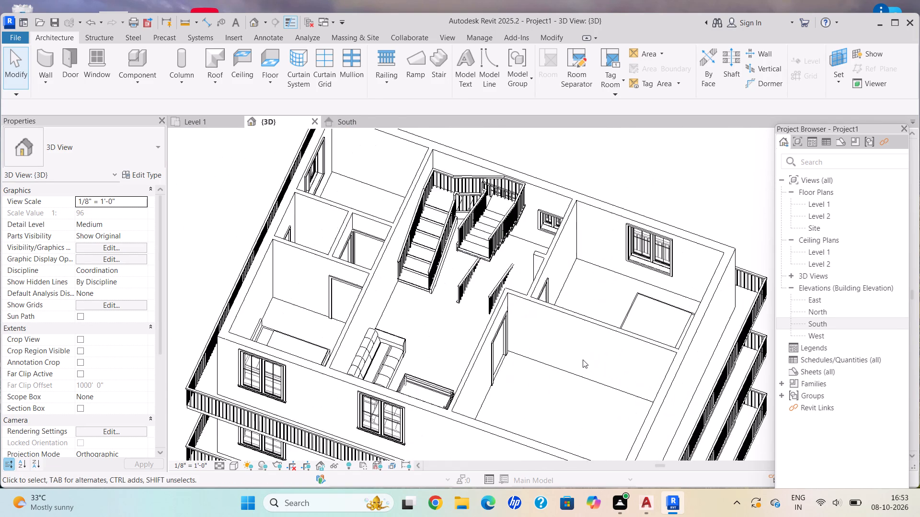
# Inspect the open top storey, its staircase and the railed storeys below from above in the 3D view.
pyautogui.keyDown('shift'); pyautogui.middleClick(583, 359); pyautogui.keyUp('shift')
pyautogui.keyDown('shift'); pyautogui.middleClick(570, 348); pyautogui.keyUp('shift')
pyautogui.keyDown('shift'); pyautogui.moveTo(567, 341); pyautogui.dragTo(575, 296, button='middle'); pyautogui.keyUp('shift')
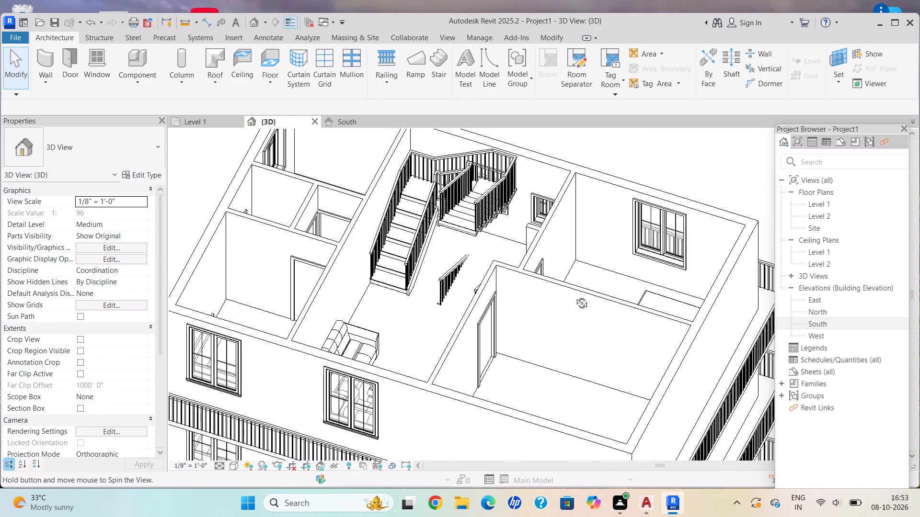
pyautogui.keyDown('shift'); pyautogui.moveTo(575, 296); pyautogui.dragTo(575, 295, button='middle'); pyautogui.keyUp('shift')
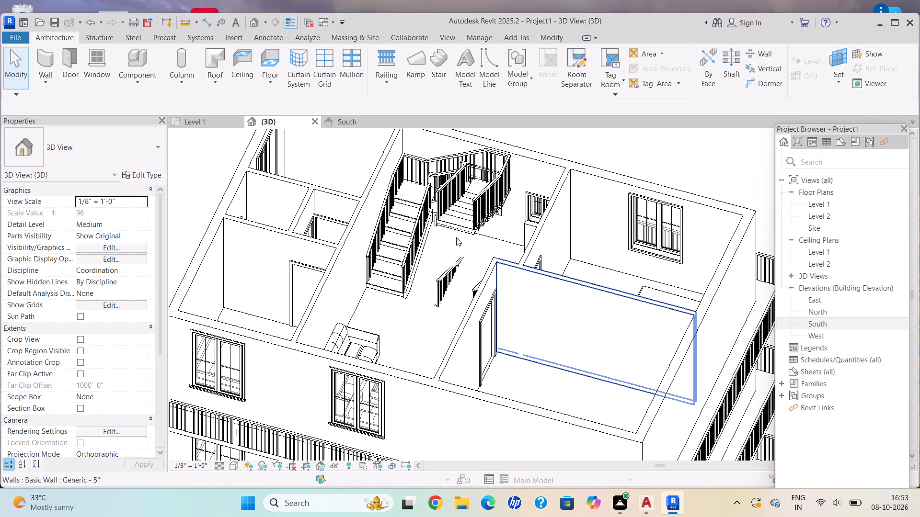
pyautogui.scroll(-6, 451, 235)
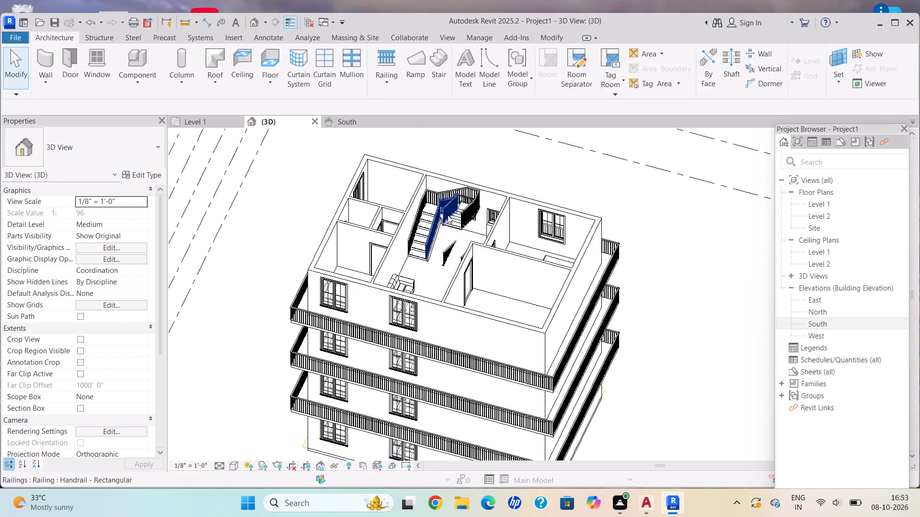
pyautogui.moveTo(440, 213); pyautogui.dragTo(432, 243, button='middle')
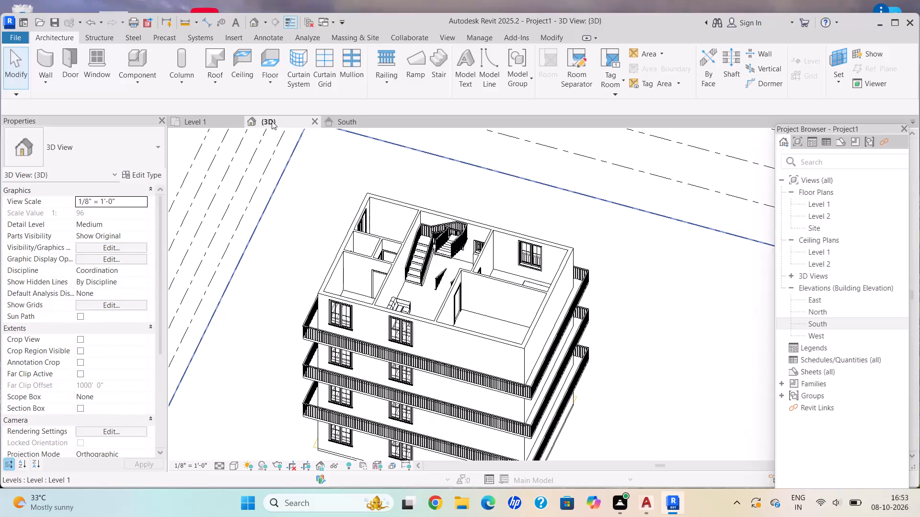
pyautogui.click(272, 121)
pyautogui.scroll(2, 515, 346)
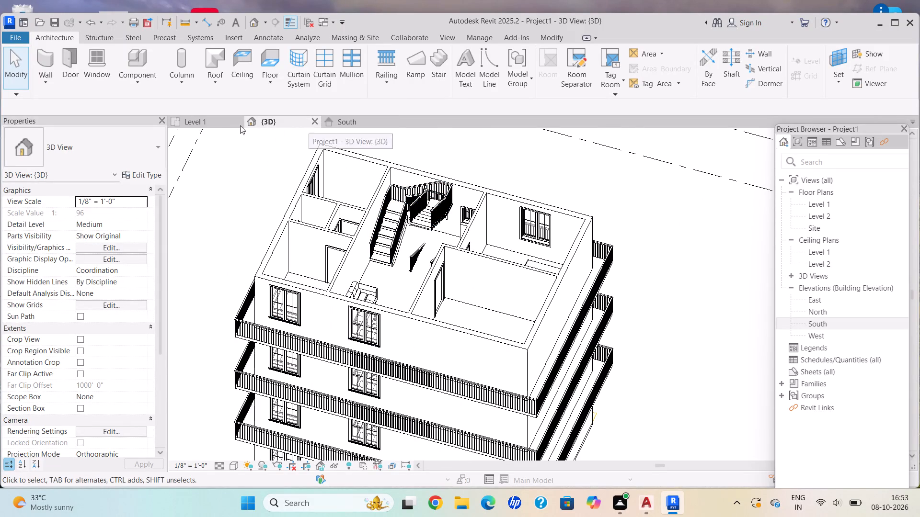
# Start a Roof by Footprint from the Level 1 floor plan, keeping Level 1 as its base level.
pyautogui.click(213, 124)
pyautogui.scroll(-4, 347, 268)
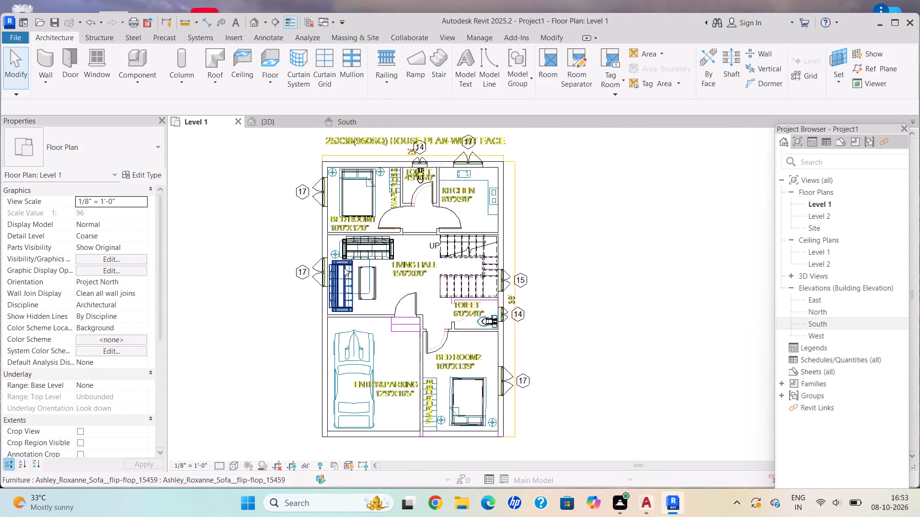
pyautogui.moveTo(375, 200); pyautogui.dragTo(390, 285, button='middle')
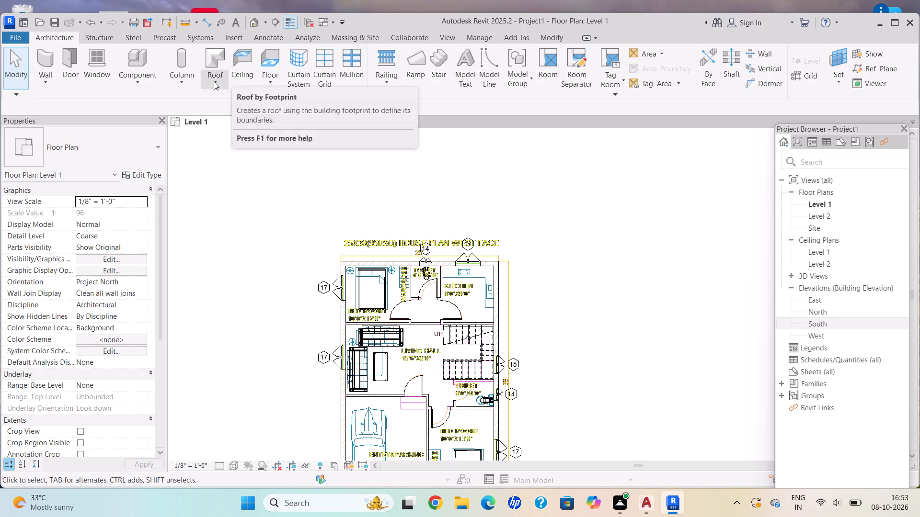
pyautogui.click(214, 81)
pyautogui.click(253, 101)
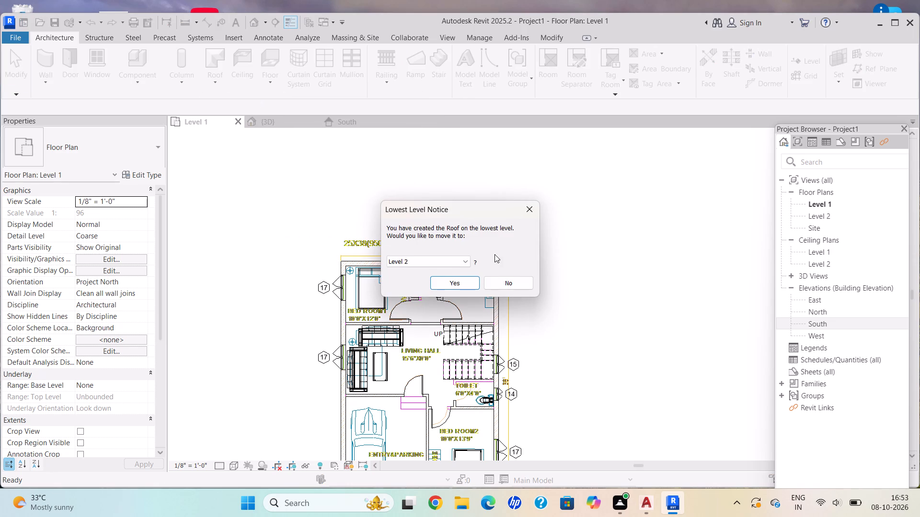
pyautogui.click(531, 212)
# Examine the storeys, railings and level lines up to Level 6 in the South elevation.
pyautogui.click(353, 122)
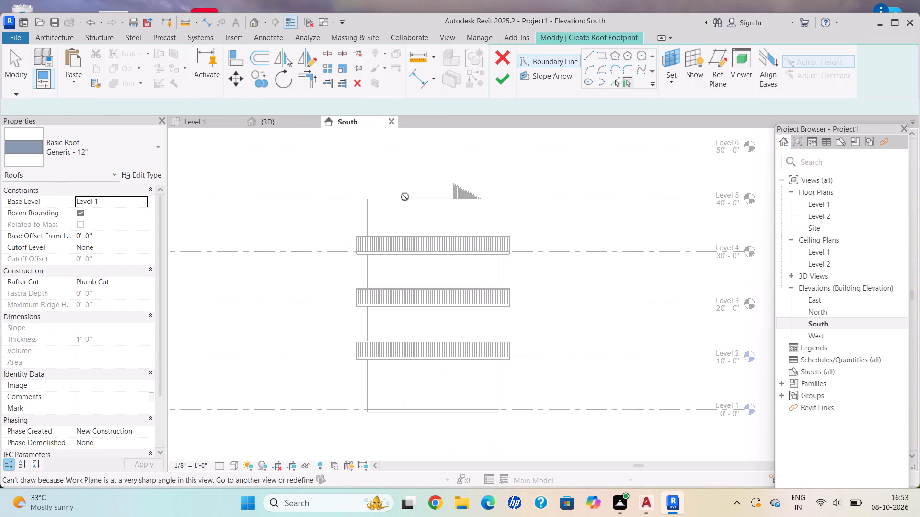
pyautogui.scroll(-2, 552, 248)
pyautogui.moveTo(553, 248); pyautogui.dragTo(528, 249, button='middle')
pyautogui.scroll(3, 690, 186)
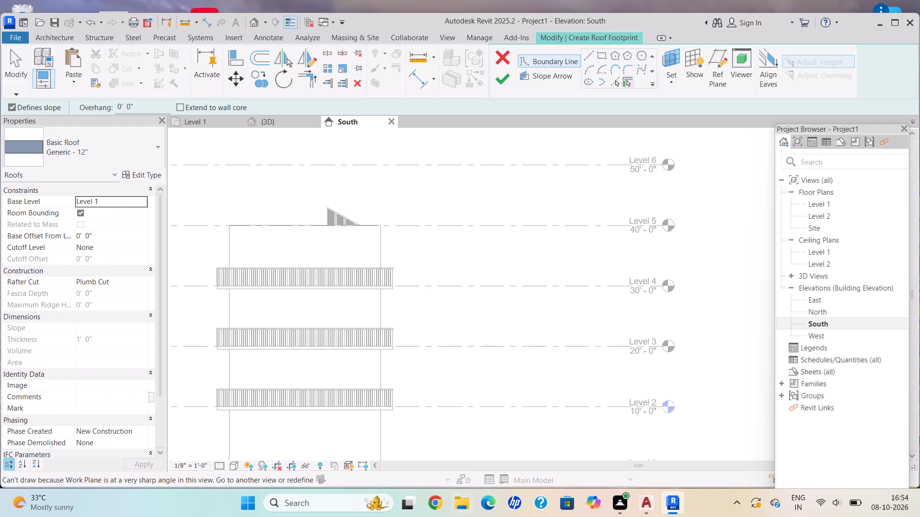
pyautogui.click(61, 36)
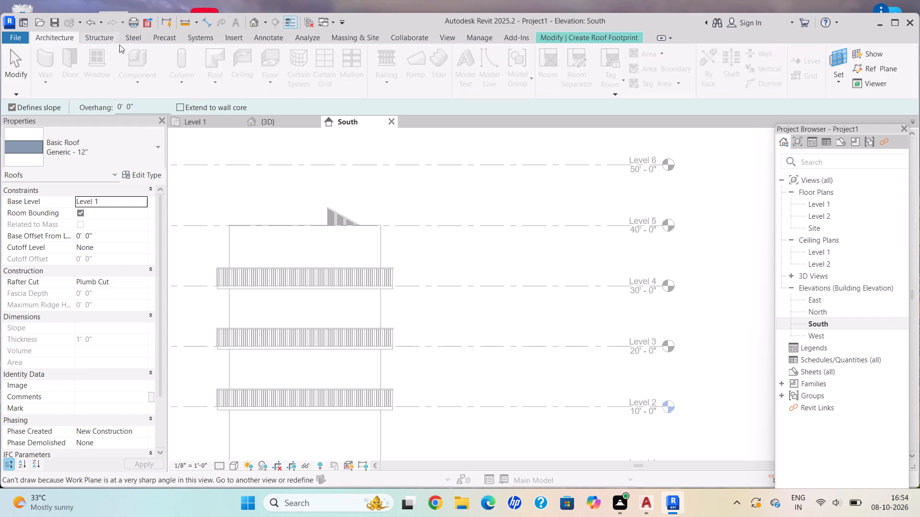
pyautogui.click(598, 37)
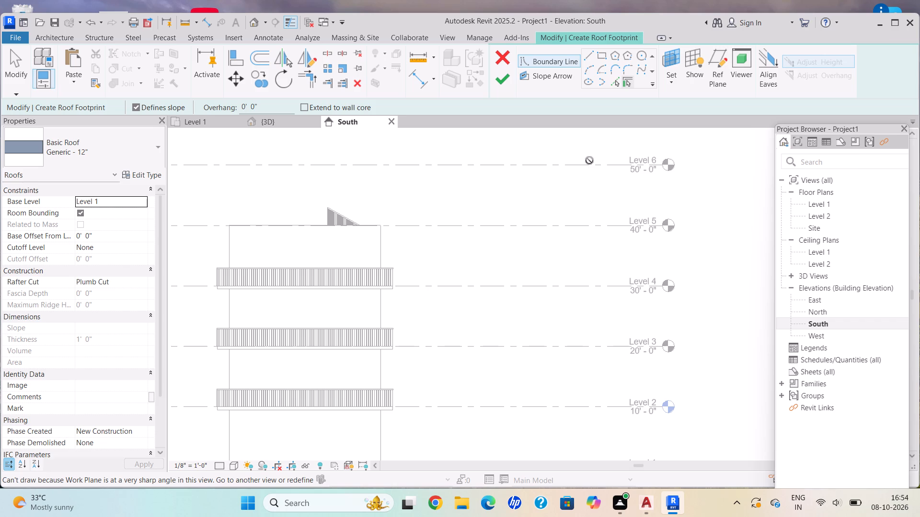
pyautogui.scroll(-2, 615, 179)
pyautogui.middleClick(612, 179)
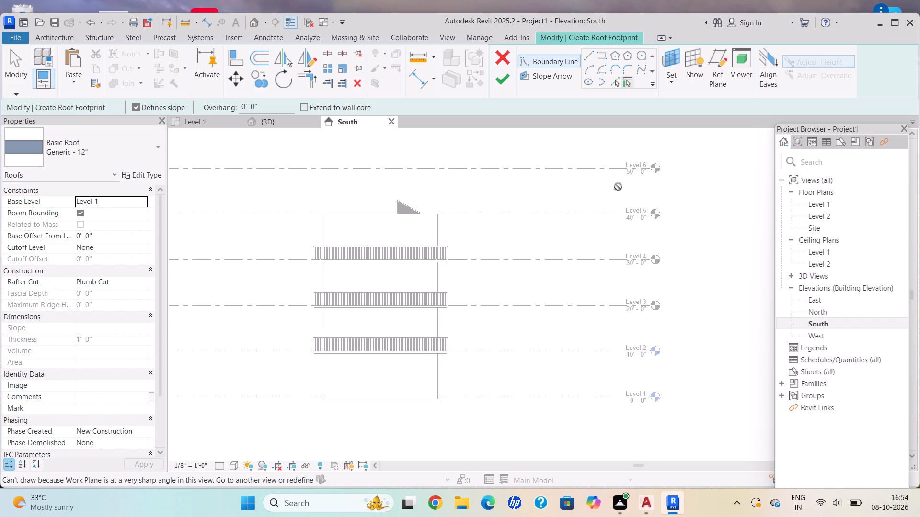
pyautogui.middleClick(625, 201)
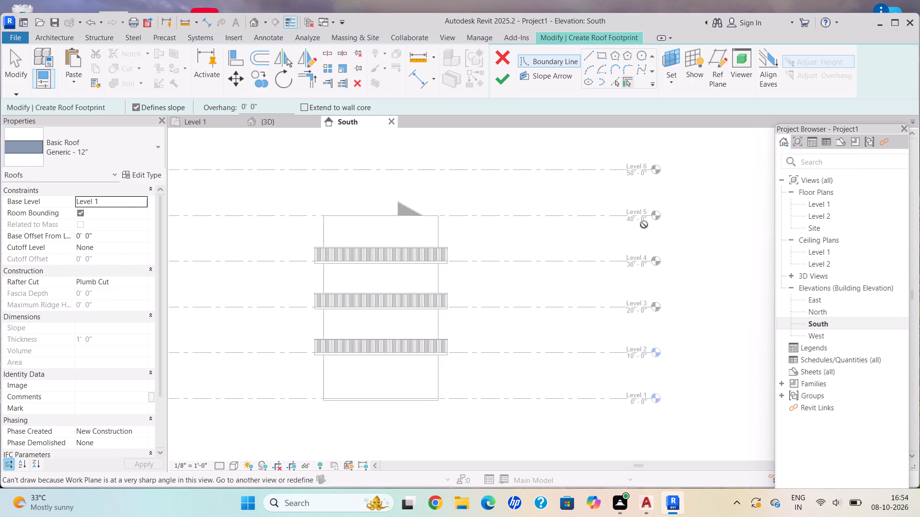
pyautogui.scroll(1, 598, 176)
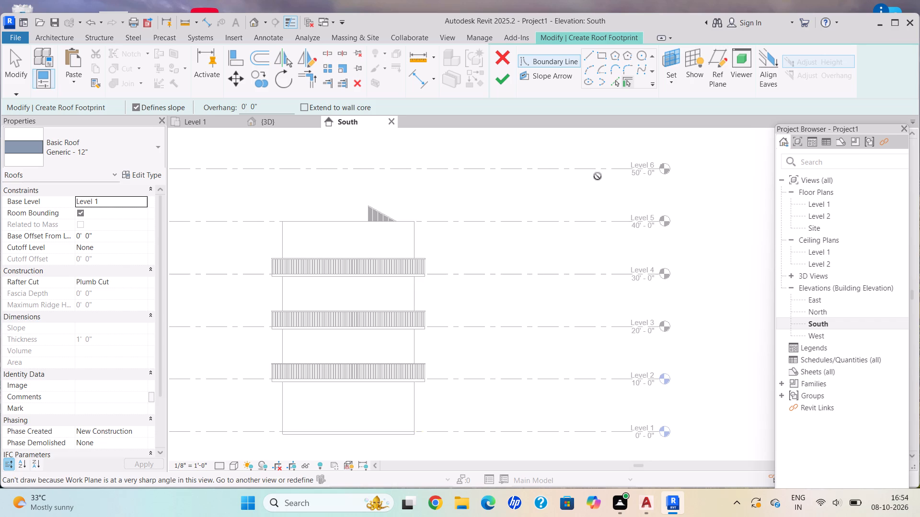
pyautogui.scroll(-3, 601, 250)
pyautogui.middleClick(601, 251)
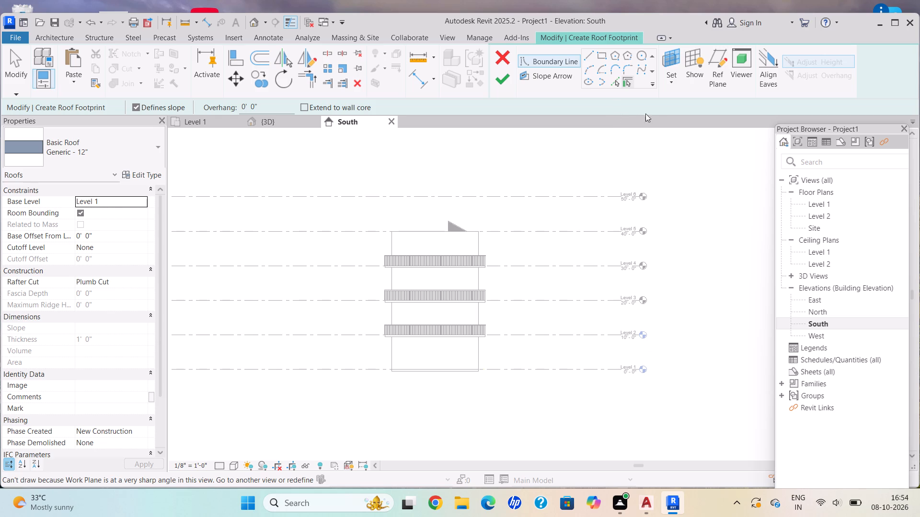
# Choose a rectangular roof boundary and set the Generic - 12" roof type's structure layer thickness to 6".
pyautogui.click(602, 57)
pyautogui.click(143, 175)
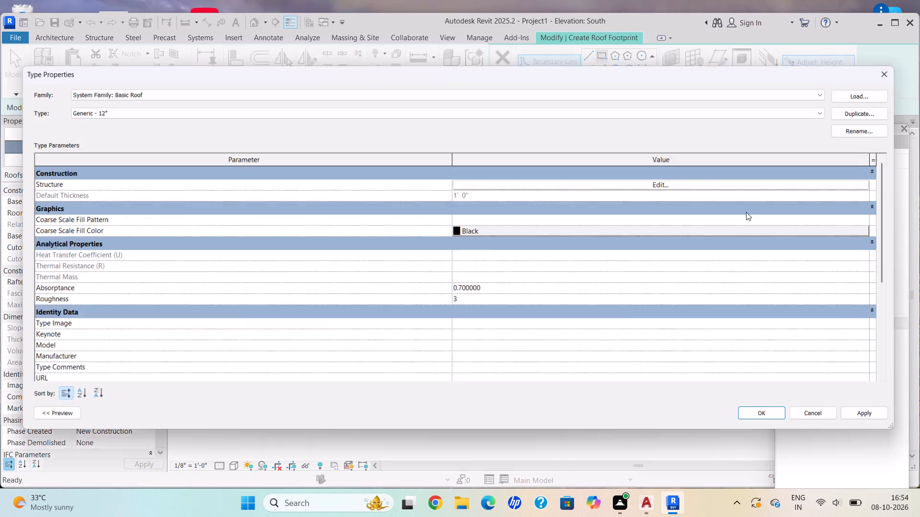
pyautogui.click(666, 182)
pyautogui.click(503, 178)
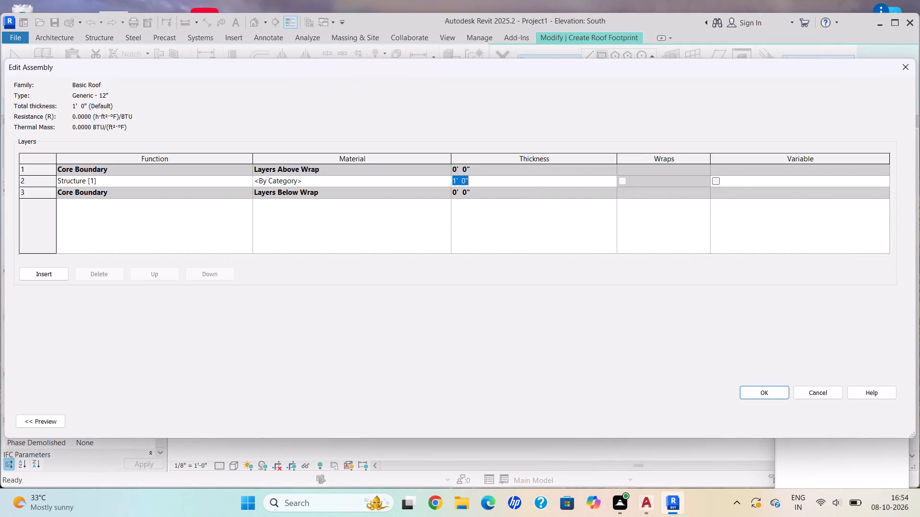
pyautogui.press('BackSpace')
pyautogui.press('6')
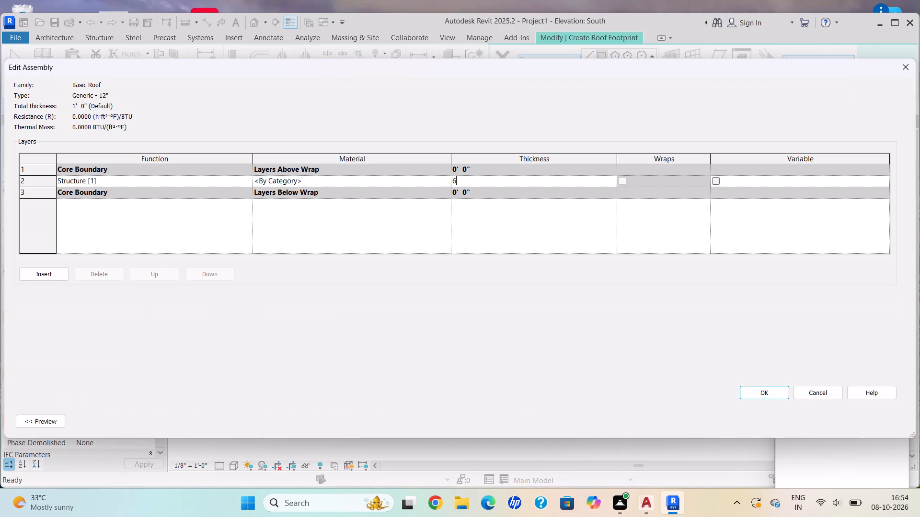
pyautogui.hotkey('shift', '"')
pyautogui.press('Return')
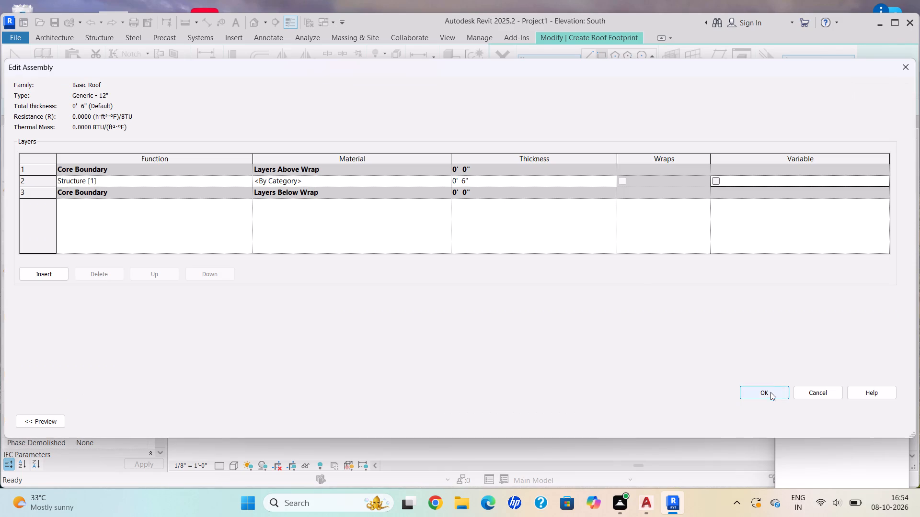
pyautogui.click(770, 392)
pyautogui.click(894, 427)
pyautogui.click(757, 421)
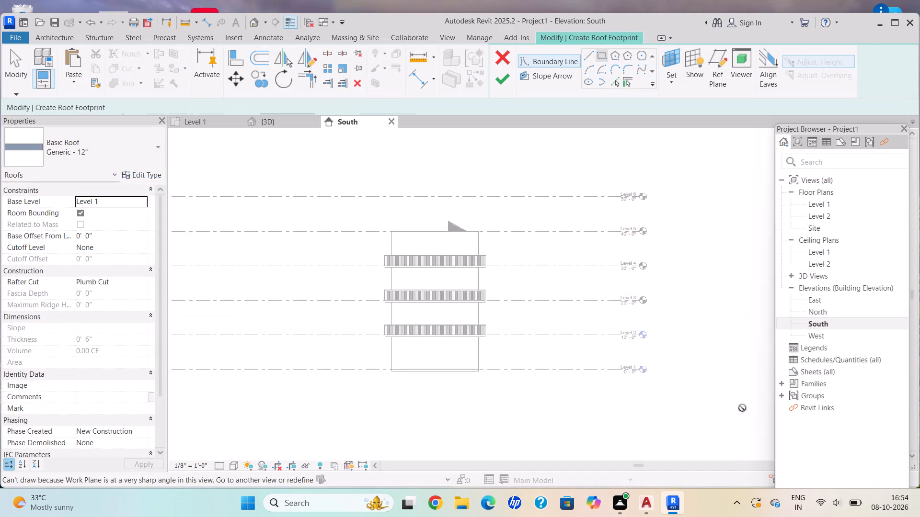
# In the Level 1 plan, sketch a non-sloping rectangular roof boundary between the house's opposite outer wall corners.
pyautogui.scroll(-2, 506, 262)
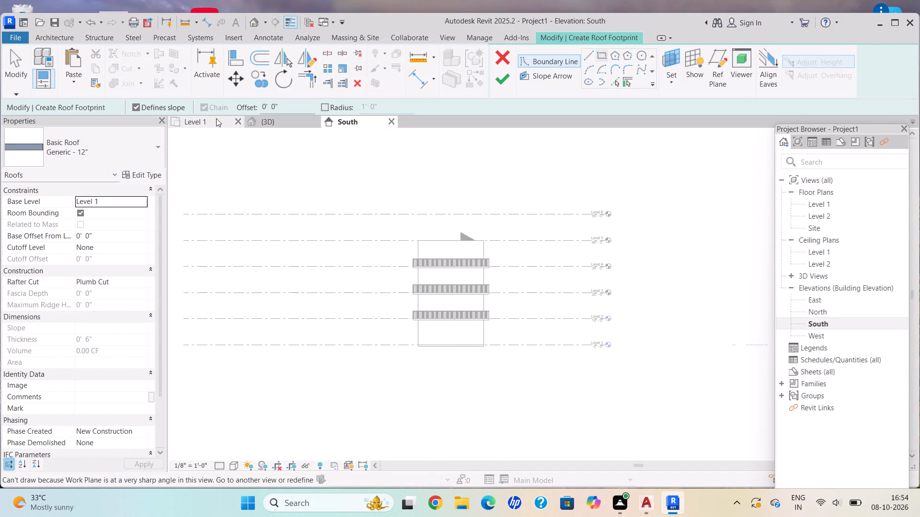
pyautogui.click(216, 118)
pyautogui.scroll(9, 357, 279)
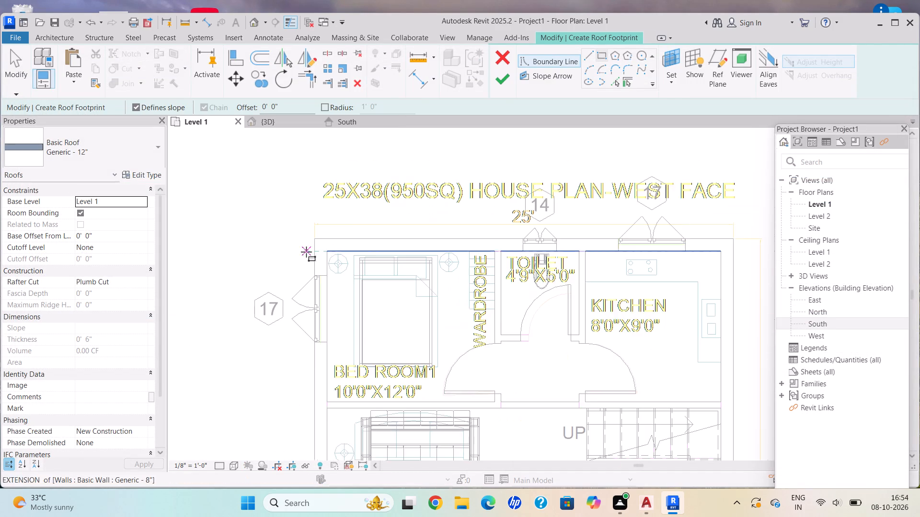
pyautogui.scroll(4, 306, 252)
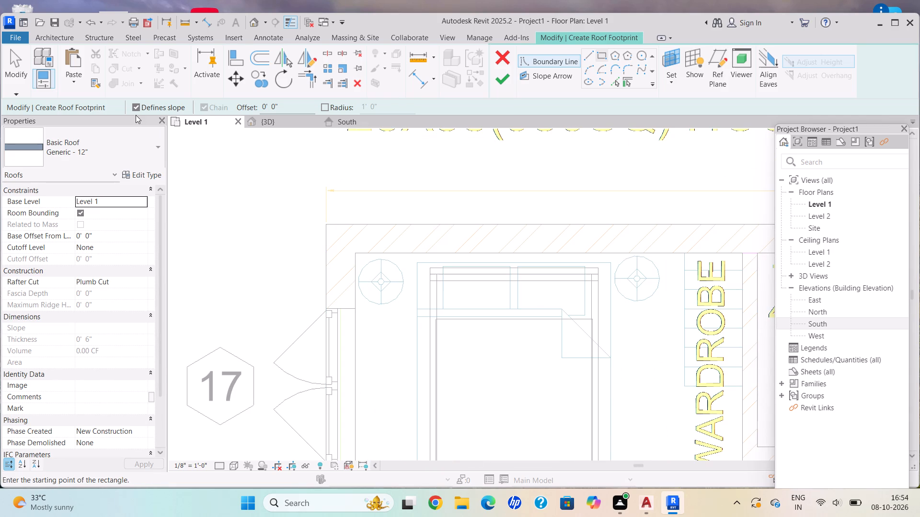
pyautogui.click(138, 109)
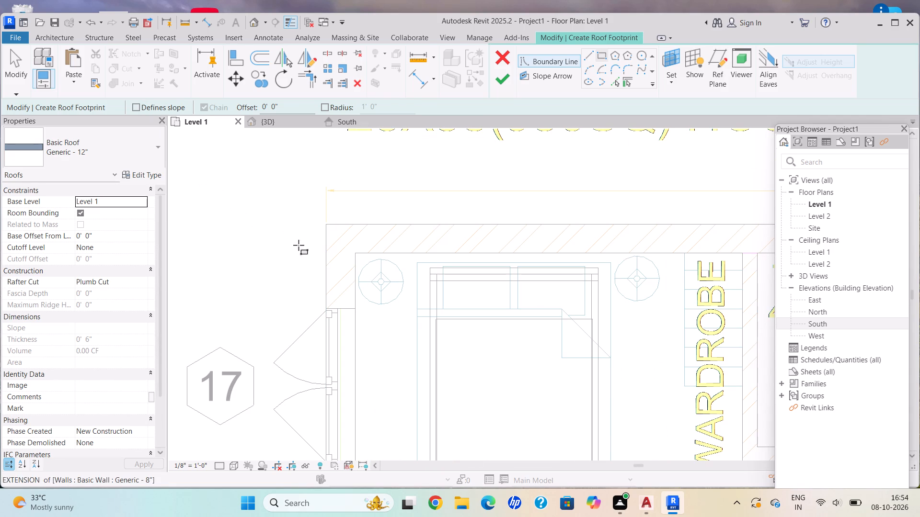
pyautogui.click(327, 225)
pyautogui.scroll(-3, 459, 366)
pyautogui.moveTo(459, 366); pyautogui.dragTo(398, 244, button='middle')
pyautogui.scroll(-1, 397, 242)
pyautogui.scroll(-2, 505, 371)
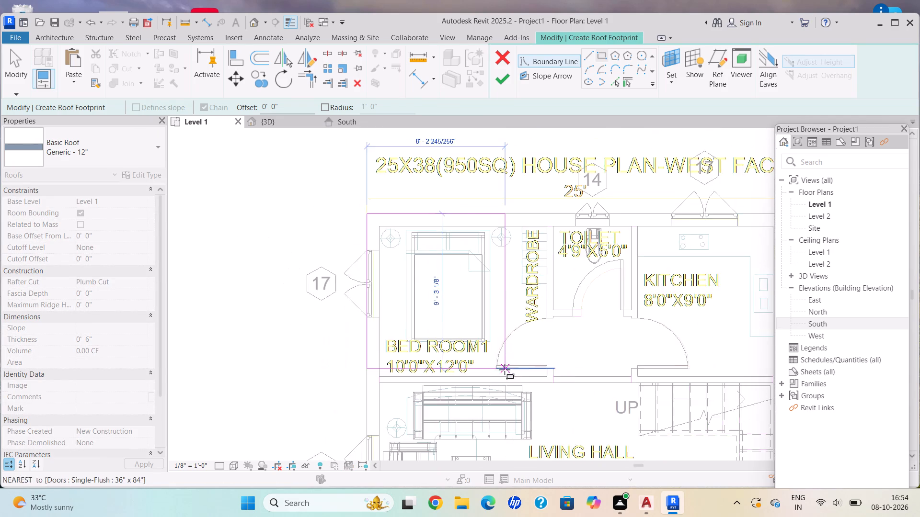
pyautogui.moveTo(489, 339); pyautogui.dragTo(451, 270, button='middle')
pyautogui.scroll(-2, 548, 398)
pyautogui.moveTo(540, 392); pyautogui.dragTo(448, 255, button='middle')
pyautogui.moveTo(537, 382); pyautogui.dragTo(506, 256, button='middle')
pyautogui.scroll(-1, 497, 225)
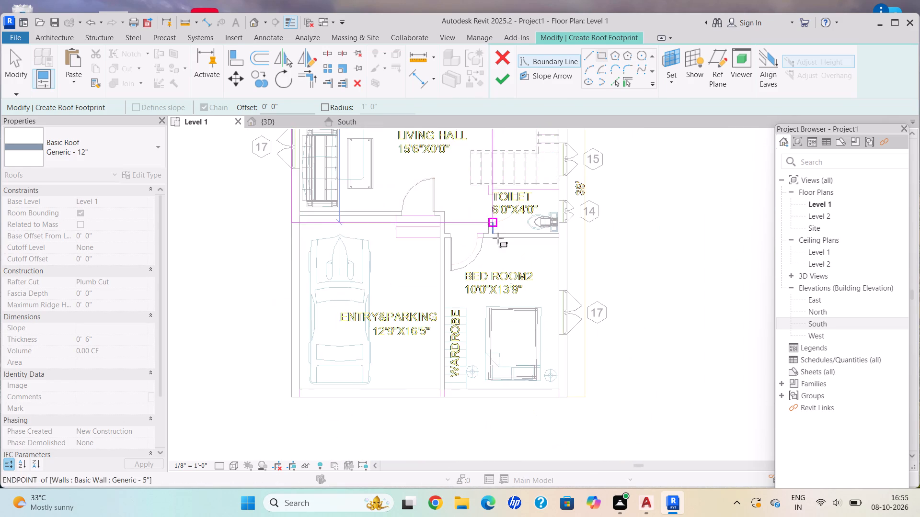
pyautogui.scroll(1, 555, 383)
pyautogui.middleClick(555, 383)
pyautogui.scroll(10, 559, 386)
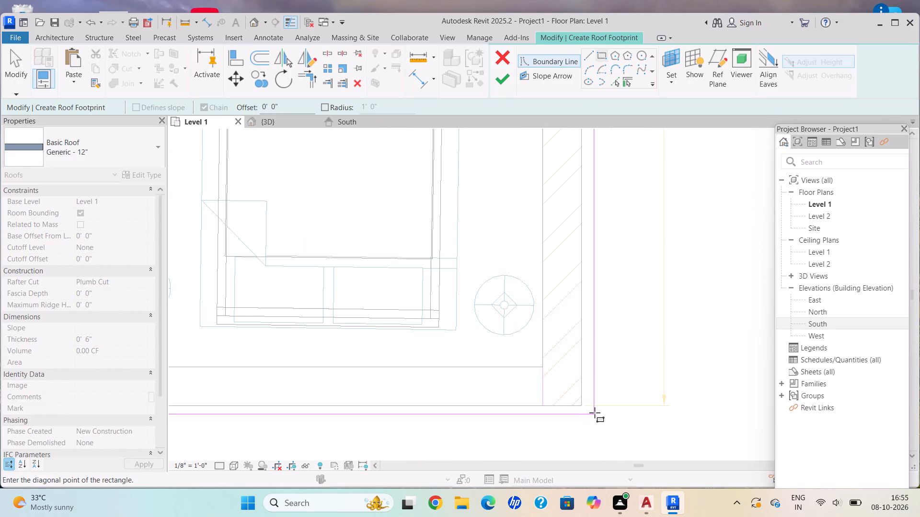
pyautogui.click(585, 409)
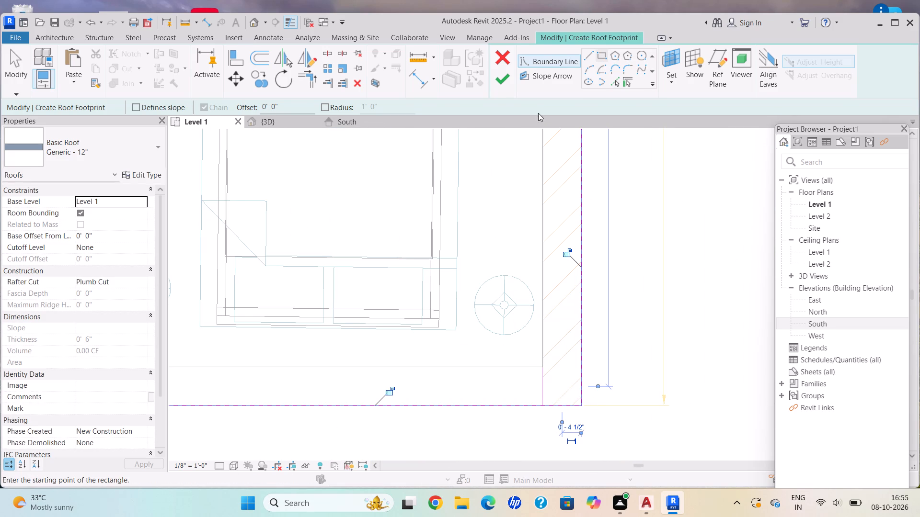
# Finish the roof footprint and resolve the wall joining errors by unjoining the elements.
pyautogui.click(514, 79)
pyautogui.click(500, 250)
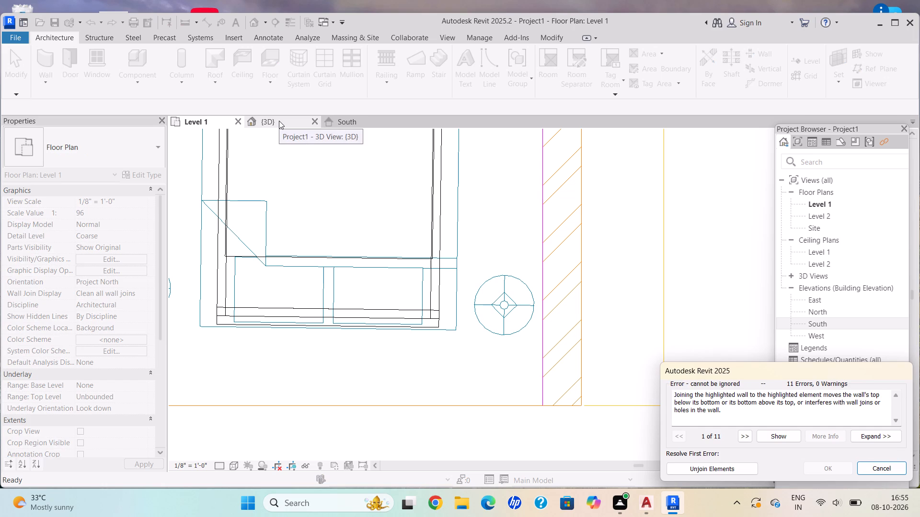
pyautogui.click(279, 121)
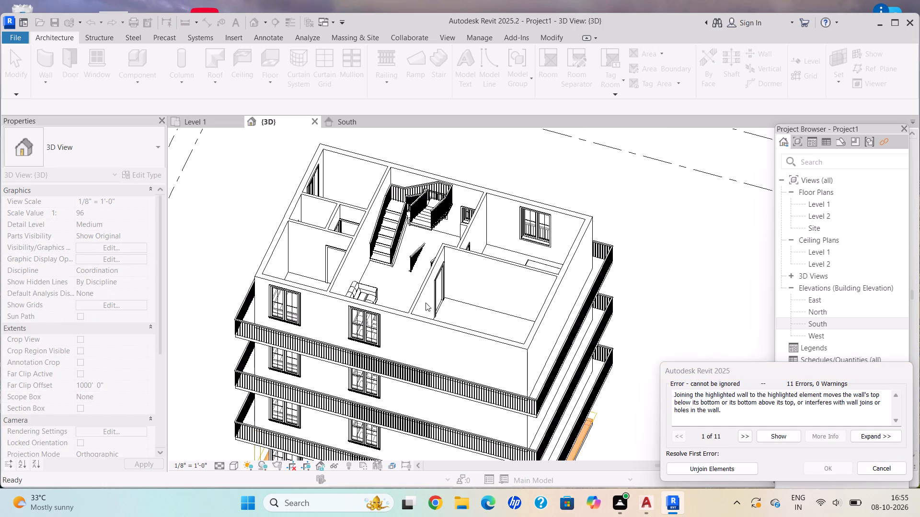
pyautogui.click(726, 474)
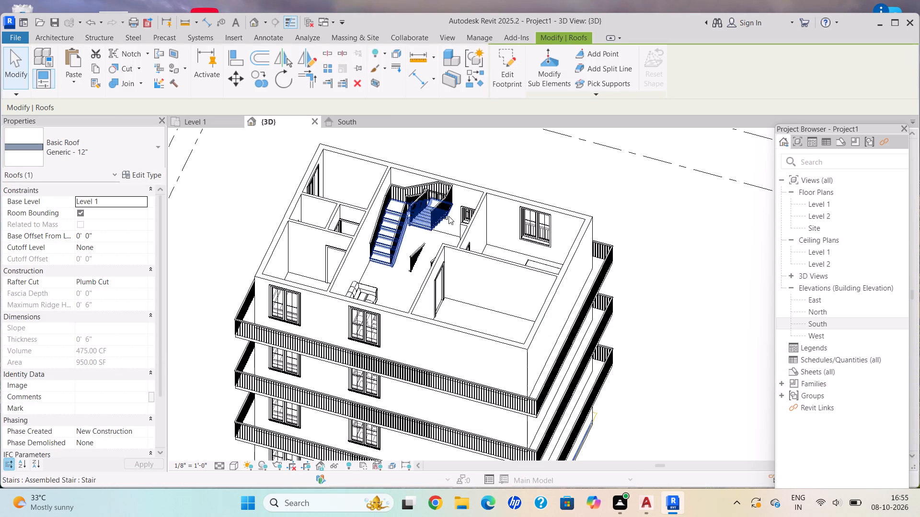
# Inspect the building from several sides in the 3D view, checking its base, open top storey and railings with the new roof selected.
pyautogui.scroll(-3, 475, 307)
pyautogui.keyDown('shift'); pyautogui.moveTo(458, 311); pyautogui.dragTo(450, 296, button='middle'); pyautogui.keyUp('shift')
pyautogui.keyDown('shift'); pyautogui.moveTo(448, 292); pyautogui.dragTo(443, 285, button='middle'); pyautogui.keyUp('shift')
pyautogui.keyDown('shift'); pyautogui.moveTo(439, 278); pyautogui.dragTo(355, 157, button='middle'); pyautogui.keyUp('shift')
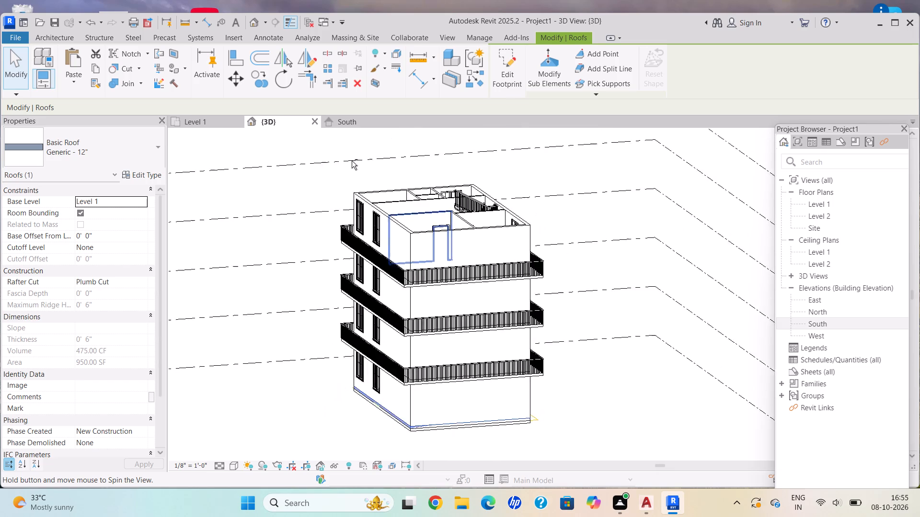
pyautogui.keyDown('shift'); pyautogui.moveTo(338, 181); pyautogui.dragTo(316, 236, button='middle'); pyautogui.keyUp('shift')
pyautogui.keyDown('shift'); pyautogui.moveTo(483, 210); pyautogui.dragTo(422, 315, button='middle'); pyautogui.keyUp('shift')
pyautogui.keyDown('shift'); pyautogui.scroll(1, 483, 210); pyautogui.keyUp('shift')
pyautogui.scroll(8, 461, 298)
pyautogui.keyDown('shift'); pyautogui.middleClick(477, 291); pyautogui.keyUp('shift')
pyautogui.keyDown('shift'); pyautogui.moveTo(480, 287); pyautogui.dragTo(483, 283, button='middle'); pyautogui.keyUp('shift')
pyautogui.keyDown('shift'); pyautogui.scroll(1, 494, 262); pyautogui.keyUp('shift')
pyautogui.keyDown('shift'); pyautogui.moveTo(506, 242); pyautogui.dragTo(522, 216, button='middle'); pyautogui.keyUp('shift')
pyautogui.keyDown('shift'); pyautogui.moveTo(528, 206); pyautogui.dragTo(536, 187, button='middle'); pyautogui.keyUp('shift')
pyautogui.keyDown('shift'); pyautogui.moveTo(545, 168); pyautogui.dragTo(548, 164, button='middle'); pyautogui.keyUp('shift')
pyautogui.keyDown('shift'); pyautogui.middleClick(548, 163); pyautogui.keyUp('shift')
pyautogui.scroll(-10, 367, 225)
pyautogui.keyDown('shift'); pyautogui.scroll(1, 357, 217); pyautogui.keyUp('shift')
pyautogui.keyDown('shift'); pyautogui.moveTo(363, 217); pyautogui.dragTo(607, 301, button='middle'); pyautogui.keyUp('shift')
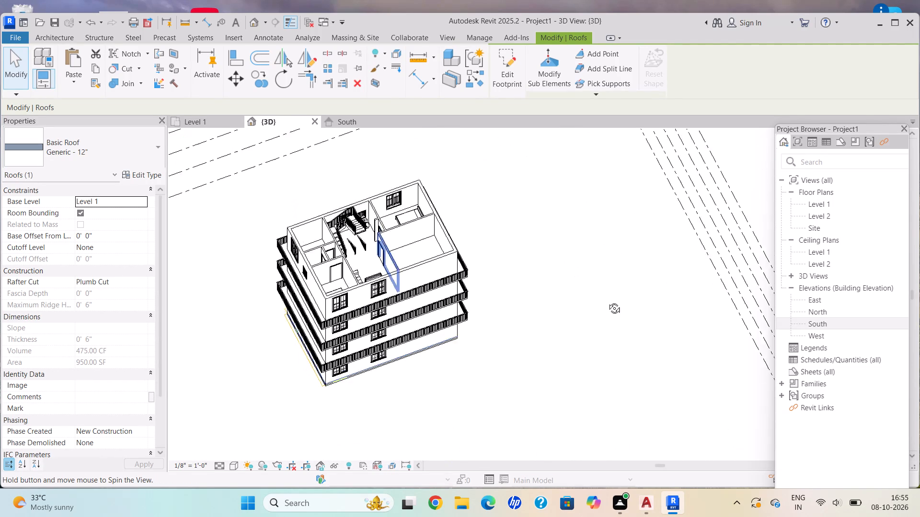
pyautogui.keyDown('shift'); pyautogui.moveTo(607, 301); pyautogui.dragTo(607, 303, button='middle'); pyautogui.keyUp('shift')
pyautogui.scroll(7, 365, 225)
pyautogui.scroll(1, 335, 316)
pyautogui.keyDown('shift'); pyautogui.moveTo(335, 316); pyautogui.dragTo(314, 282, button='middle'); pyautogui.keyUp('shift')
pyautogui.keyDown('shift'); pyautogui.moveTo(312, 268); pyautogui.dragTo(319, 219, button='middle'); pyautogui.keyUp('shift')
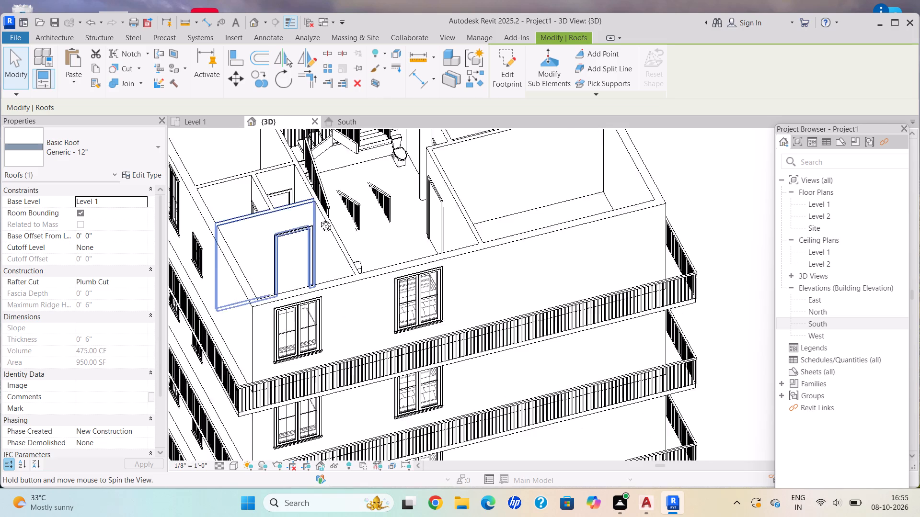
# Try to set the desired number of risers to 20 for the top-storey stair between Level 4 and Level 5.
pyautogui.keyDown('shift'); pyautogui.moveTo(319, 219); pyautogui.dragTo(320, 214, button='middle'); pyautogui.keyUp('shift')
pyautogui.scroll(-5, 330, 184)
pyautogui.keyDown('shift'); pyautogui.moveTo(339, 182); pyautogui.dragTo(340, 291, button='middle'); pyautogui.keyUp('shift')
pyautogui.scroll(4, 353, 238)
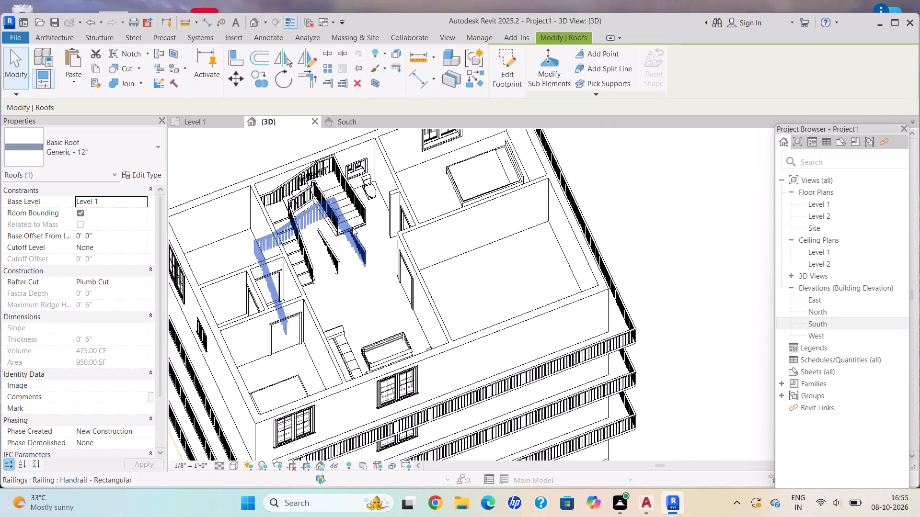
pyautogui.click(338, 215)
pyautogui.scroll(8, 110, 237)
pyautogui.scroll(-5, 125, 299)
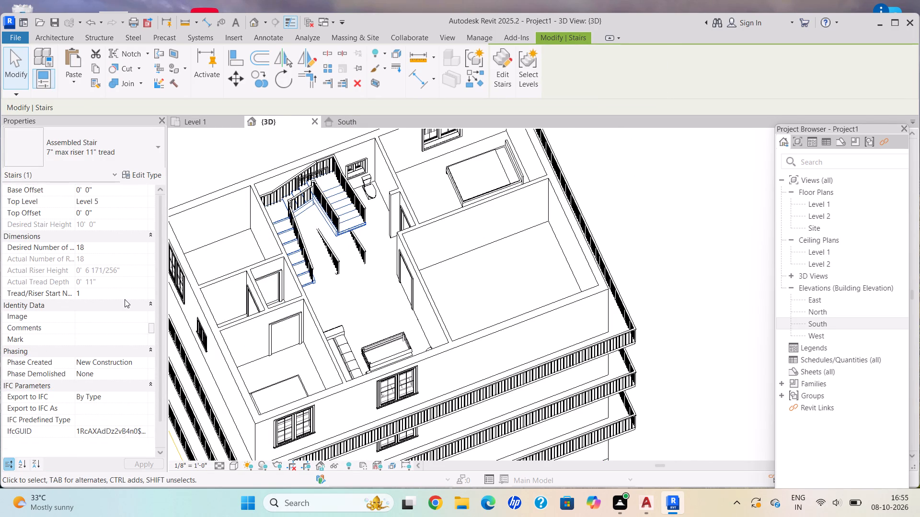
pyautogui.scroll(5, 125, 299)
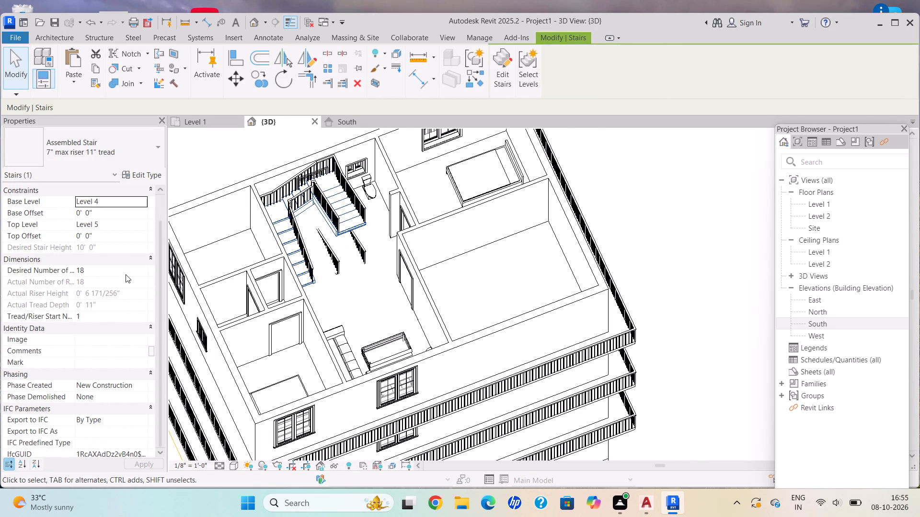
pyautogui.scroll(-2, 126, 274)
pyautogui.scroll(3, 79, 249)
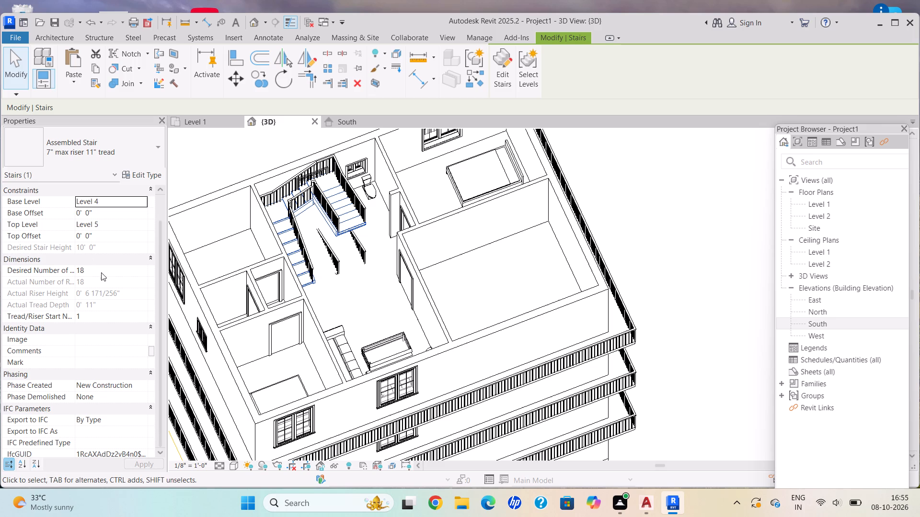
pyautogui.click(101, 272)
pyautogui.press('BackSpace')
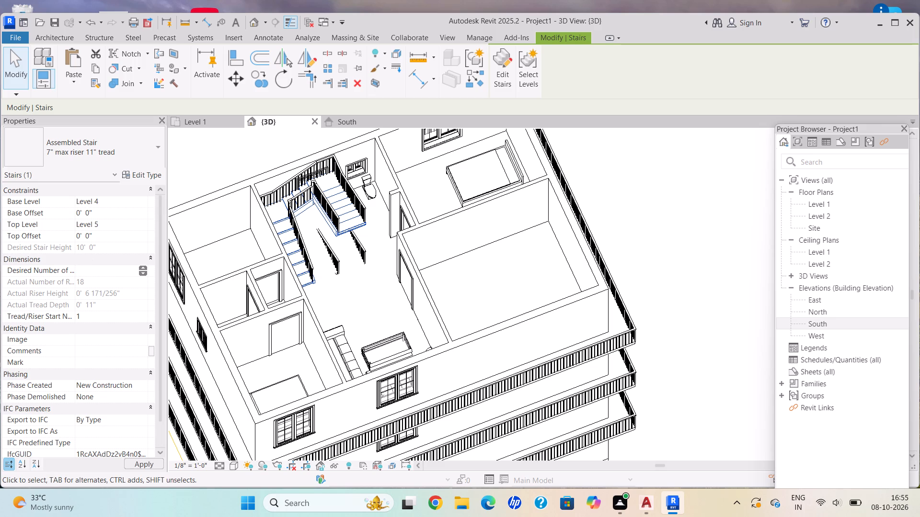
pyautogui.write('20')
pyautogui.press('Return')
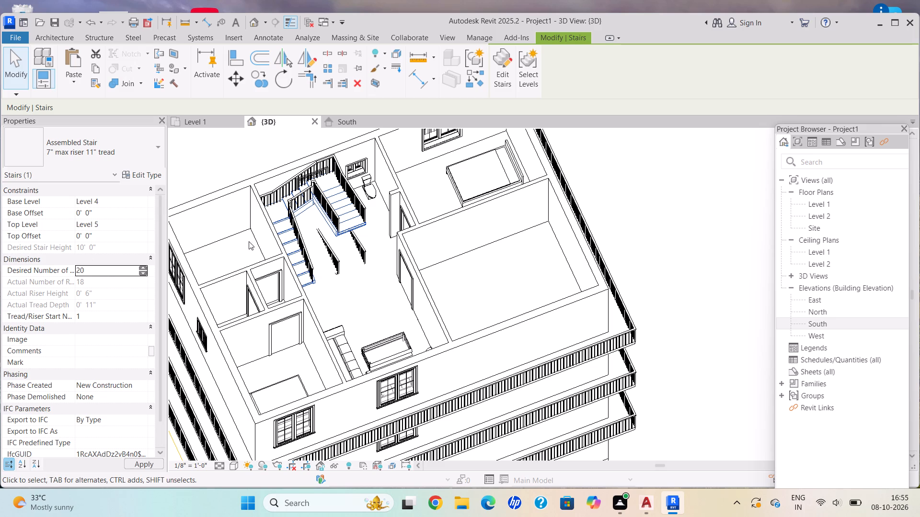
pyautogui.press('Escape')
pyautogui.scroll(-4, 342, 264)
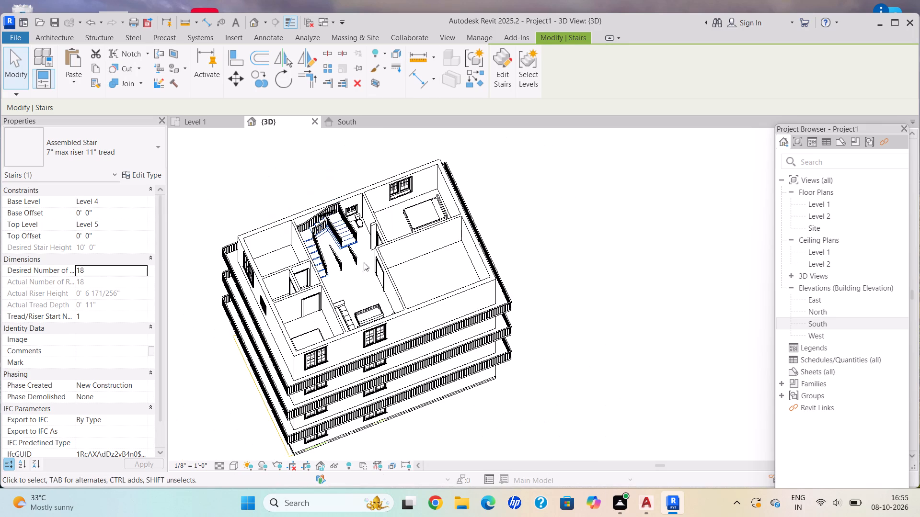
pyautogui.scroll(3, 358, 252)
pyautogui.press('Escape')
# Examine the top-storey stair's inner and outer handrails from several sides, checking each railing's properties.
pyautogui.keyDown('shift'); pyautogui.moveTo(444, 370); pyautogui.dragTo(409, 312, button='middle'); pyautogui.keyUp('shift')
pyautogui.keyDown('shift'); pyautogui.middleClick(408, 308); pyautogui.keyUp('shift')
pyautogui.keyDown('shift'); pyautogui.moveTo(406, 303); pyautogui.dragTo(390, 257, button='middle'); pyautogui.keyUp('shift')
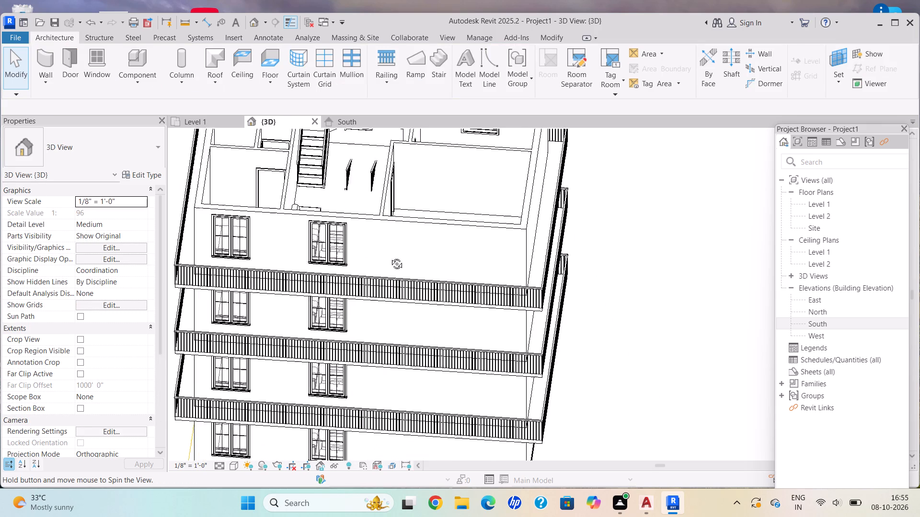
pyautogui.keyDown('shift'); pyautogui.moveTo(390, 257); pyautogui.dragTo(390, 233, button='middle'); pyautogui.keyUp('shift')
pyautogui.scroll(-5, 390, 200)
pyautogui.moveTo(390, 200); pyautogui.dragTo(404, 290, button='middle')
pyautogui.scroll(7, 405, 218)
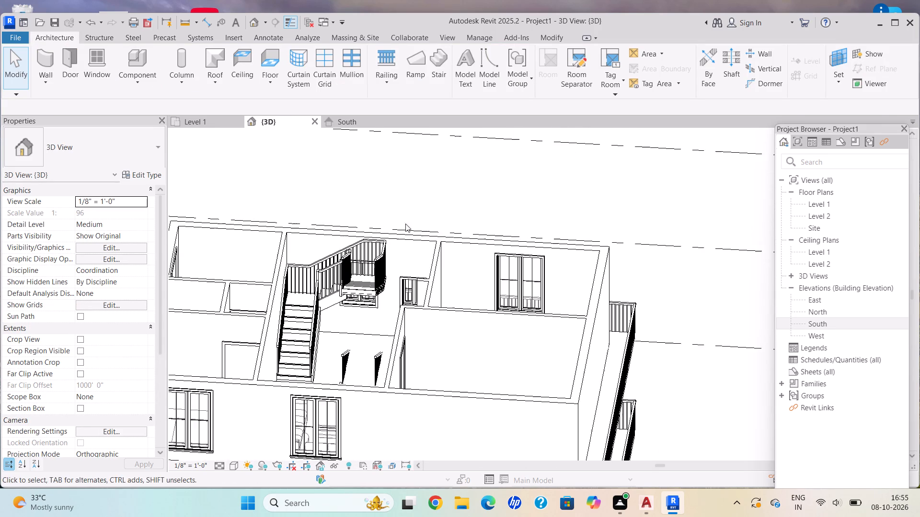
pyautogui.keyDown('shift'); pyautogui.moveTo(467, 352); pyautogui.dragTo(302, 241, button='middle'); pyautogui.keyUp('shift')
pyautogui.keyDown('shift'); pyautogui.moveTo(302, 241); pyautogui.dragTo(307, 243, button='middle'); pyautogui.keyUp('shift')
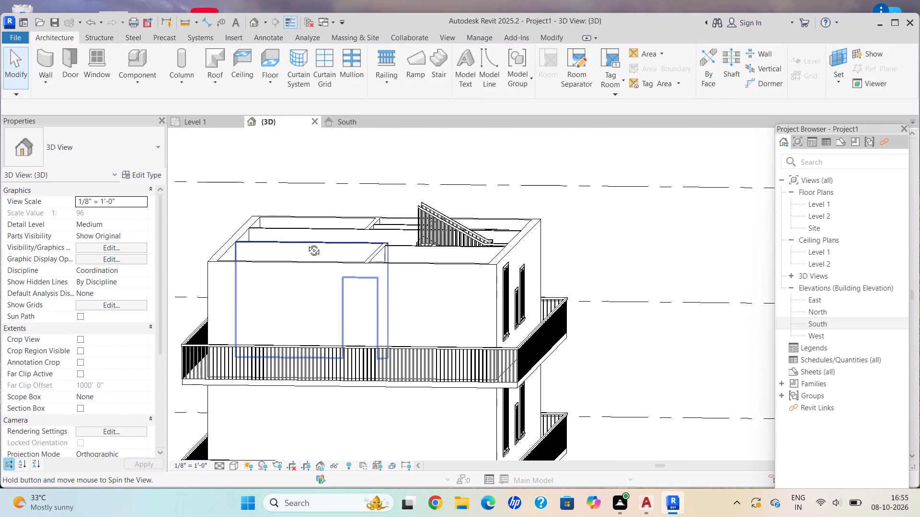
pyautogui.keyDown('shift'); pyautogui.moveTo(307, 243); pyautogui.dragTo(321, 281, button='middle'); pyautogui.keyUp('shift')
pyautogui.scroll(6, 402, 220)
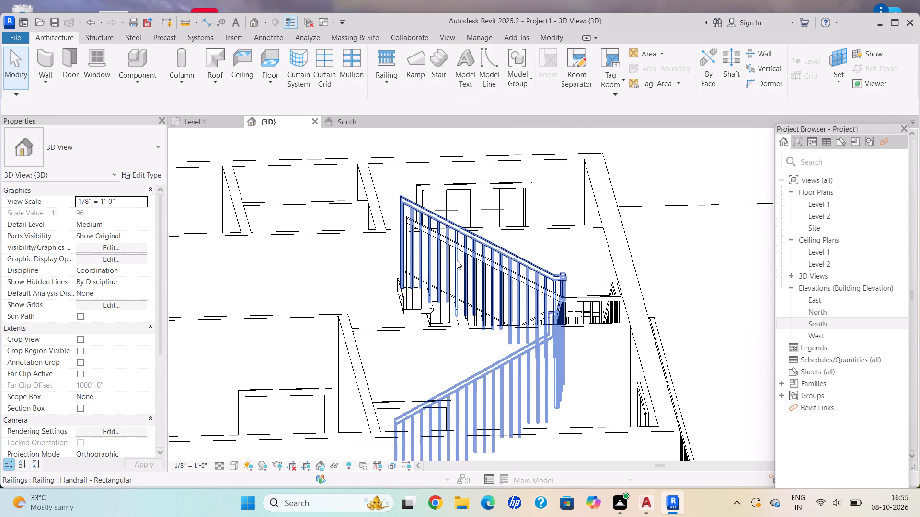
pyautogui.click(457, 260)
pyautogui.scroll(4, 30, 214)
pyautogui.scroll(3, 121, 276)
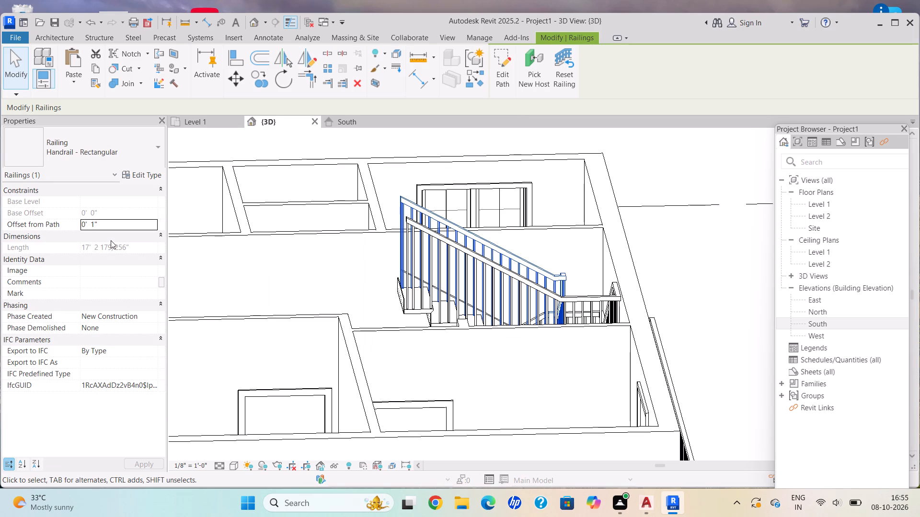
pyautogui.scroll(3, 111, 240)
pyautogui.press('Escape')
pyautogui.click(452, 269)
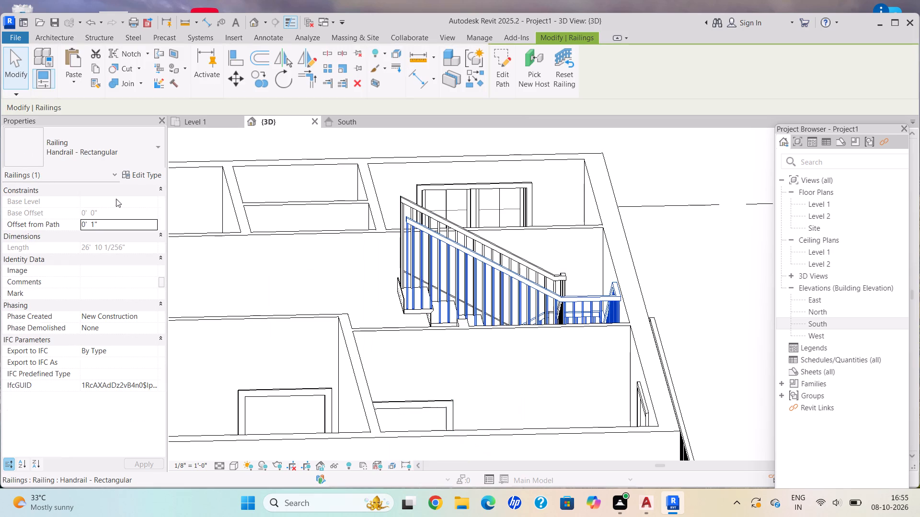
pyautogui.scroll(-3, 87, 218)
pyautogui.keyDown('shift'); pyautogui.moveTo(93, 229); pyautogui.dragTo(145, 312, button='middle'); pyautogui.keyUp('shift')
pyautogui.keyDown('shift'); pyautogui.moveTo(129, 298); pyautogui.dragTo(138, 323, button='middle'); pyautogui.keyUp('shift')
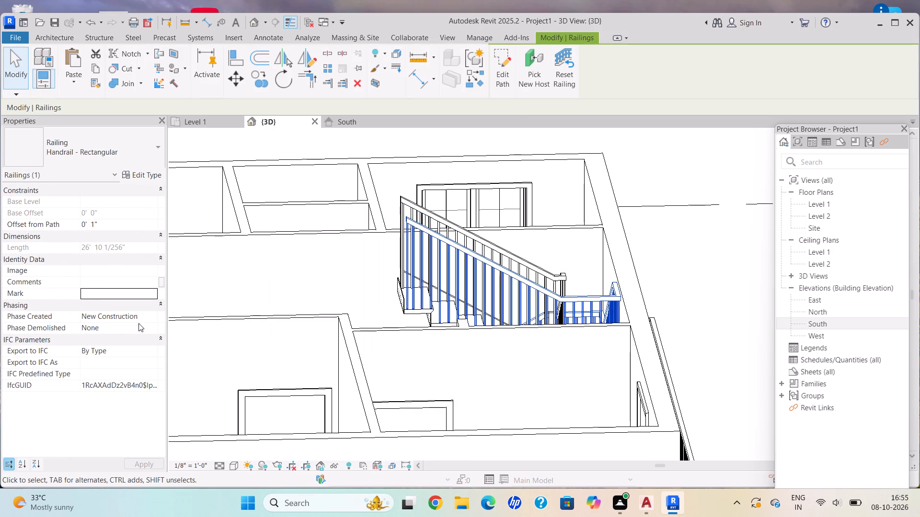
pyautogui.keyDown('shift'); pyautogui.moveTo(138, 323); pyautogui.dragTo(139, 331, button='middle'); pyautogui.keyUp('shift')
pyautogui.scroll(-3, 521, 296)
pyautogui.keyDown('shift'); pyautogui.moveTo(519, 281); pyautogui.dragTo(586, 394, button='middle'); pyautogui.keyUp('shift')
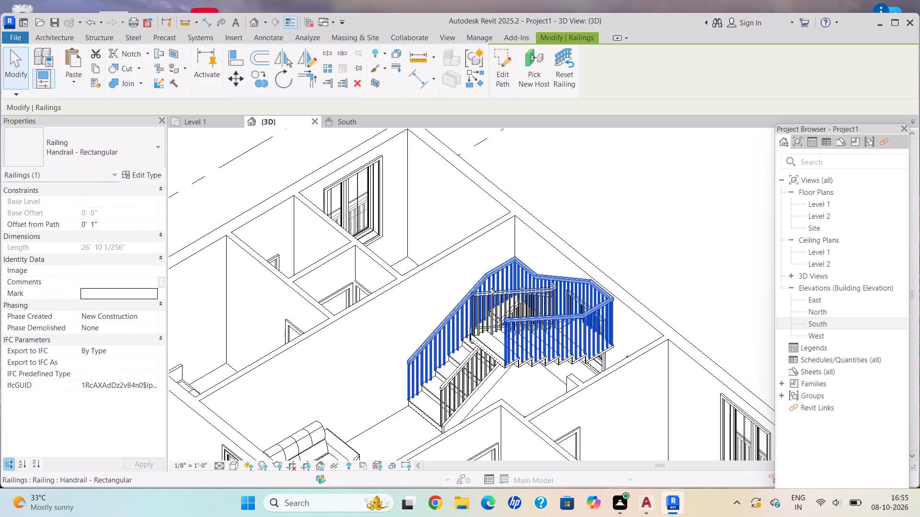
pyautogui.click(496, 304)
pyautogui.scroll(1, 108, 289)
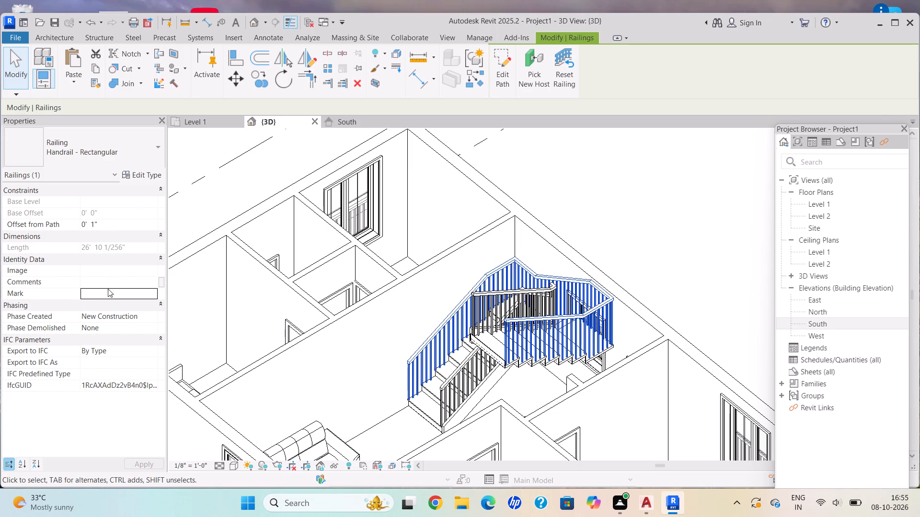
pyautogui.scroll(1, 108, 289)
pyautogui.scroll(4, 114, 219)
pyautogui.scroll(-9, 115, 217)
pyautogui.press('Escape')
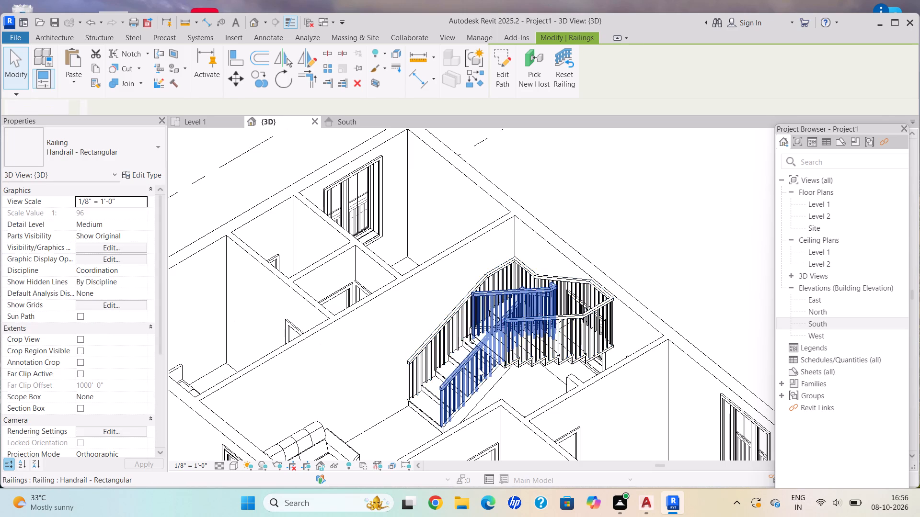
pyautogui.press('Escape')
pyautogui.press('Escape')
pyautogui.press('Escape')
# Check the top-storey stair and its railings up close, reviewing the properties they share when selected together.
pyautogui.scroll(3, 559, 335)
pyautogui.keyDown('shift'); pyautogui.moveTo(587, 344); pyautogui.dragTo(645, 364, button='middle'); pyautogui.keyUp('shift')
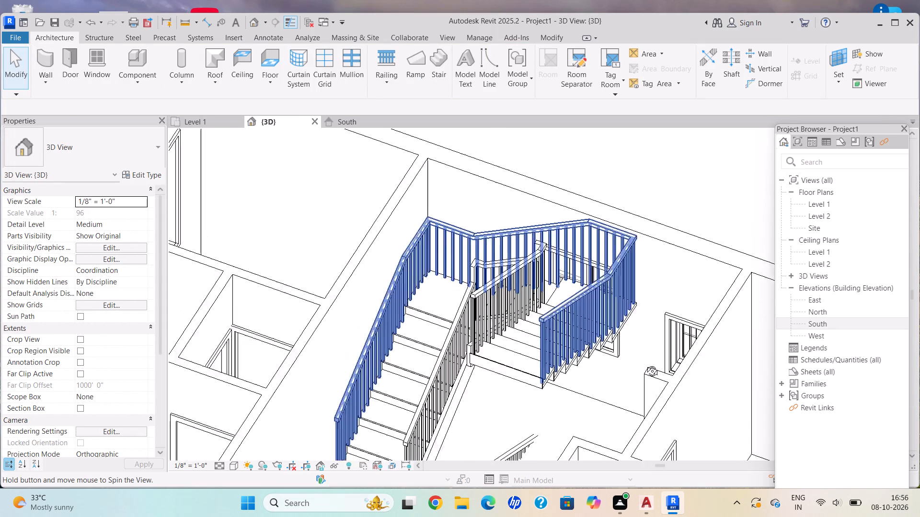
pyautogui.keyDown('shift'); pyautogui.moveTo(645, 364); pyautogui.dragTo(685, 370, button='middle'); pyautogui.keyUp('shift')
pyautogui.keyDown('shift'); pyautogui.scroll(1, 652, 365); pyautogui.keyUp('shift')
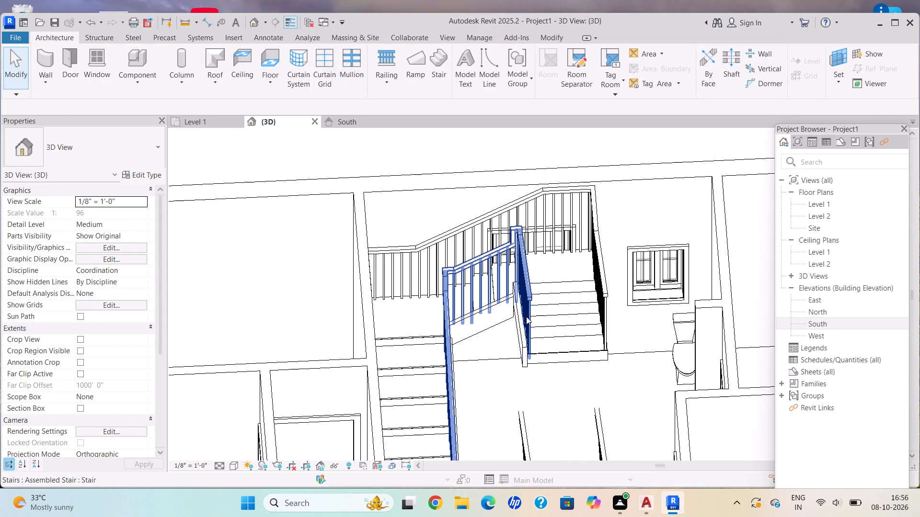
pyautogui.scroll(-3, 524, 316)
pyautogui.scroll(1, 524, 316)
pyautogui.scroll(-2, 524, 316)
pyautogui.moveTo(521, 314); pyautogui.dragTo(493, 261, button='middle')
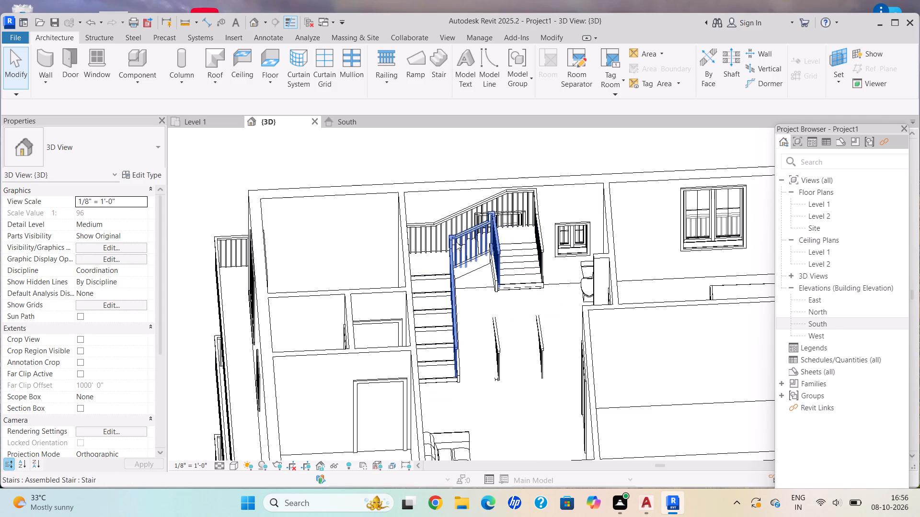
pyautogui.click(456, 240)
pyautogui.scroll(2, 443, 254)
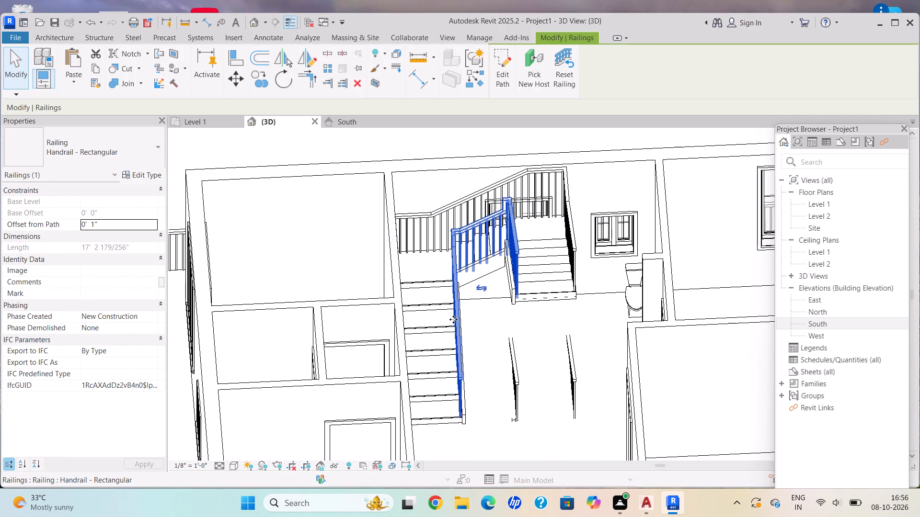
pyautogui.keyDown('ctrl'); pyautogui.click(457, 350); pyautogui.keyUp('ctrl')
pyautogui.scroll(-4, 456, 351)
pyautogui.press('Escape')
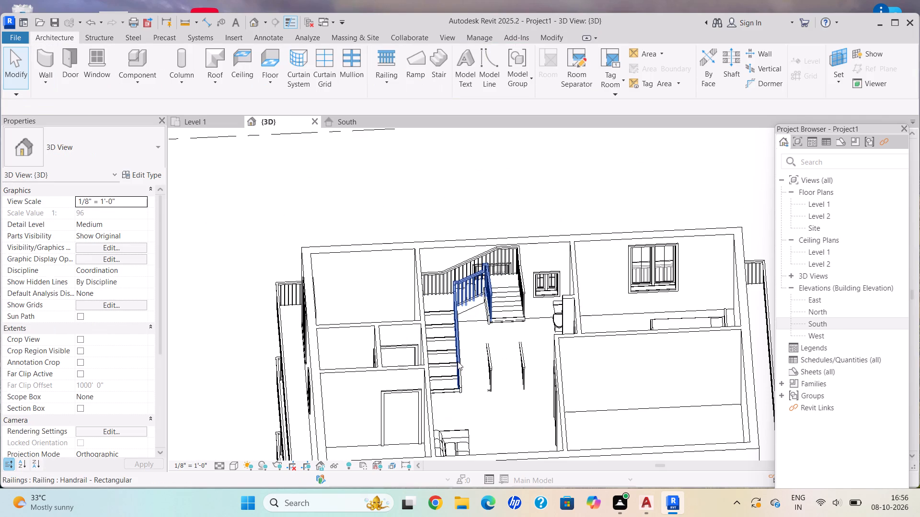
pyautogui.keyDown('ctrl'); pyautogui.click(458, 366); pyautogui.keyUp('ctrl')
pyautogui.keyDown('ctrl'); pyautogui.click(442, 351); pyautogui.keyUp('ctrl')
pyautogui.keyDown('ctrl'); pyautogui.click(439, 269); pyautogui.keyUp('ctrl')
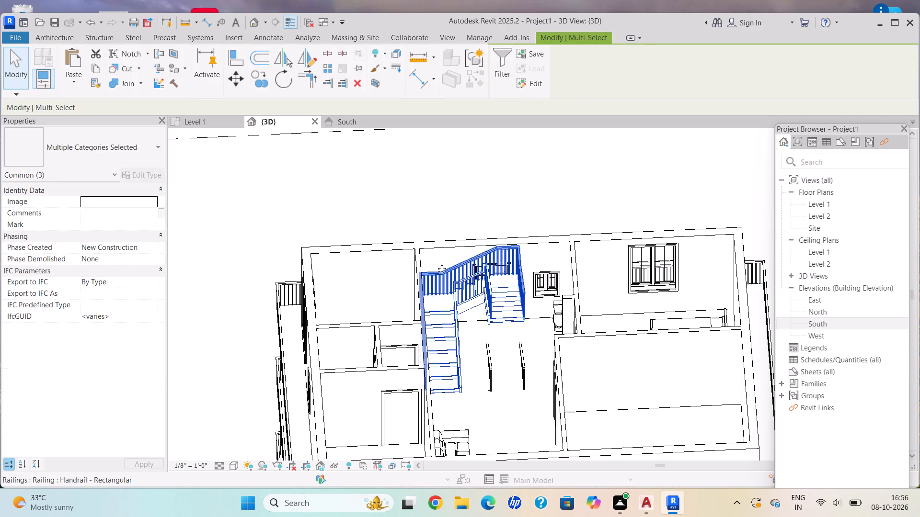
pyautogui.keyDown('ctrl'); pyautogui.click(523, 313); pyautogui.keyUp('ctrl')
pyautogui.scroll(6, 123, 246)
pyautogui.scroll(-2, 125, 253)
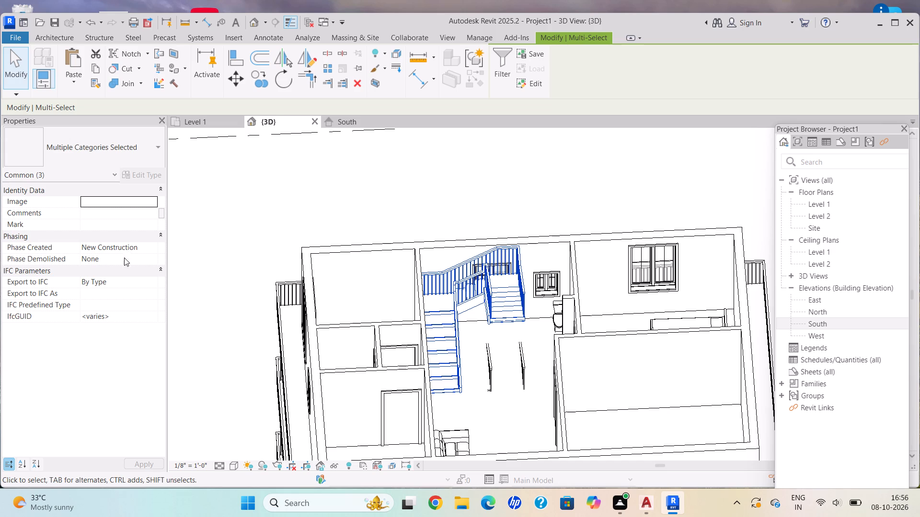
pyautogui.scroll(-3, 124, 258)
pyautogui.scroll(-4, 558, 355)
pyautogui.press('Escape')
pyautogui.middleClick(533, 337)
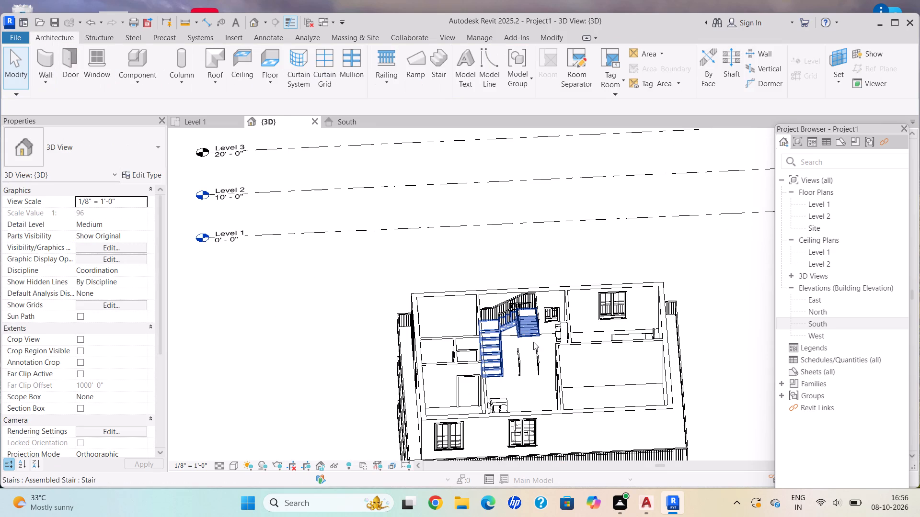
pyautogui.scroll(1, 533, 396)
# Undo the finished roof back to its footprint sketch and discard that sketch.
pyautogui.hotkey('ctrl', 'z')
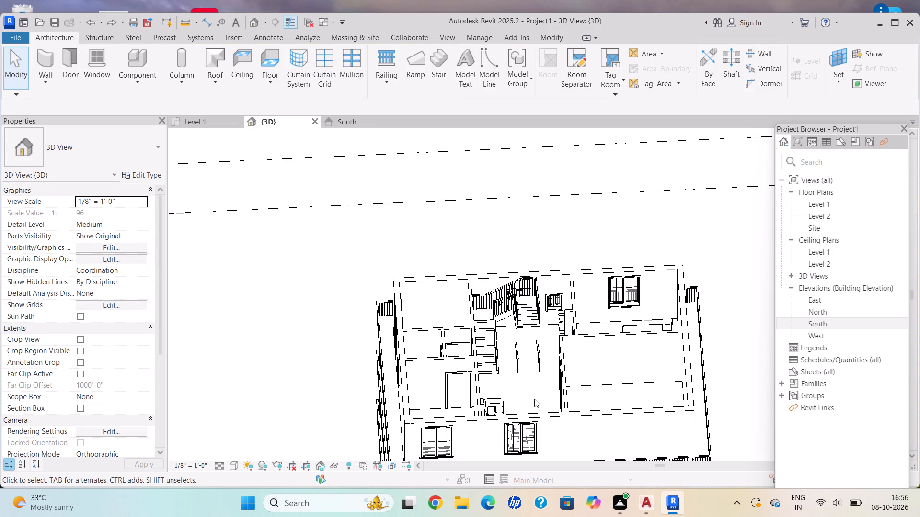
pyautogui.scroll(-3, 534, 399)
pyautogui.moveTo(534, 398); pyautogui.dragTo(514, 323, button='middle')
pyautogui.press('Escape')
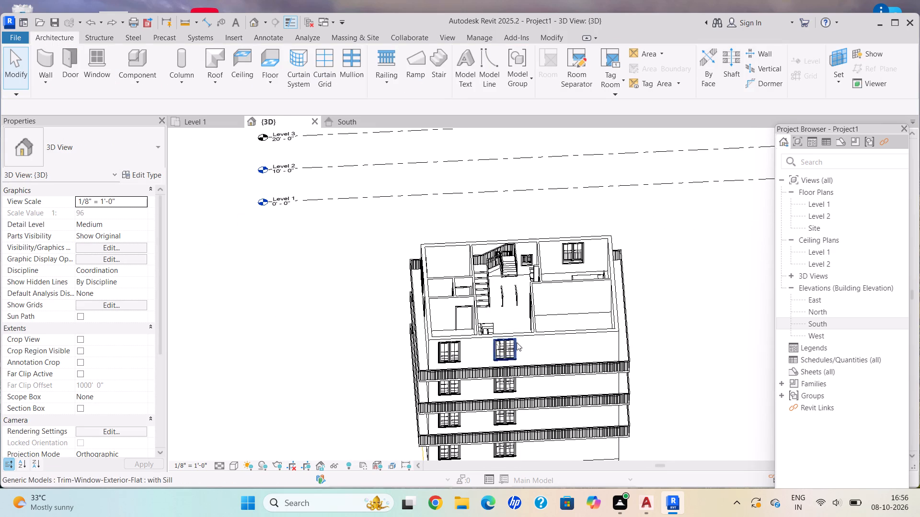
pyautogui.hotkey('ctrl', 'z')
pyautogui.scroll(-3, 518, 349)
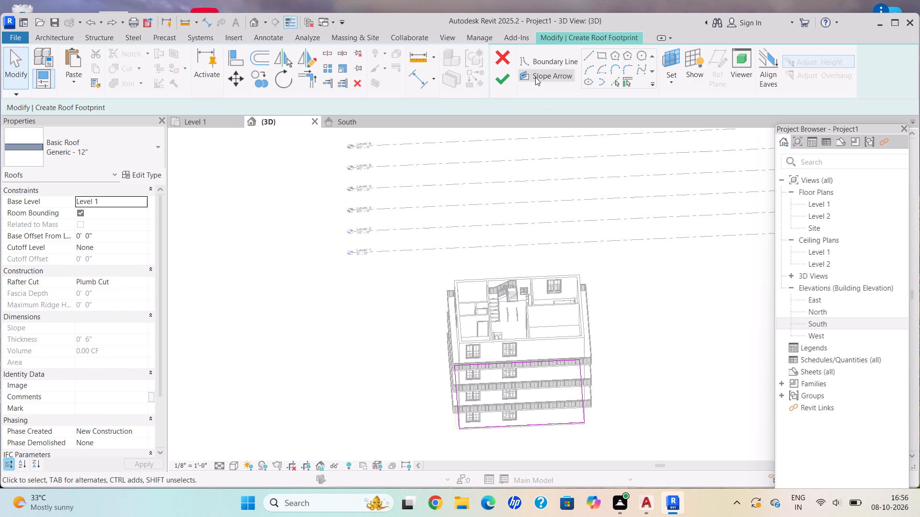
pyautogui.click(511, 55)
pyautogui.click(485, 262)
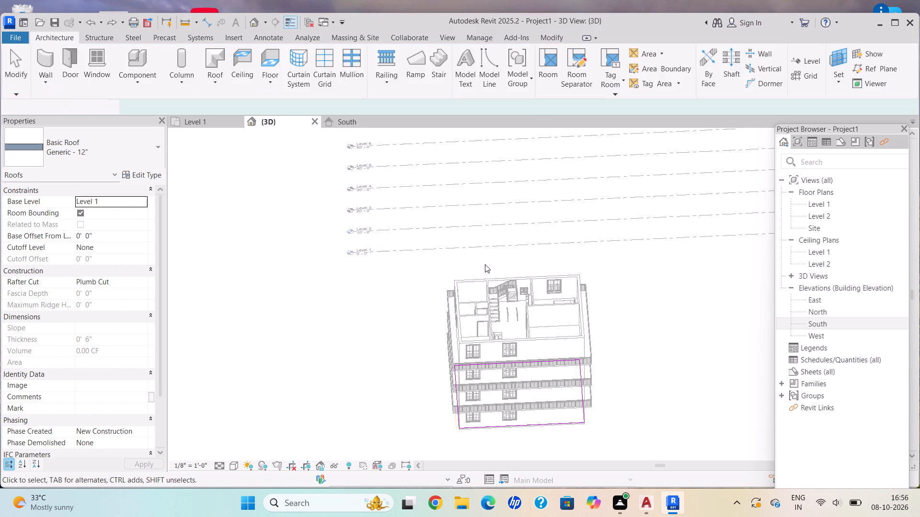
# Inspect the building in 3D from several sides, checking its open top storey against the level lines.
pyautogui.scroll(-4, 506, 359)
pyautogui.keyDown('shift'); pyautogui.moveTo(504, 369); pyautogui.dragTo(256, 196, button='middle'); pyautogui.keyUp('shift')
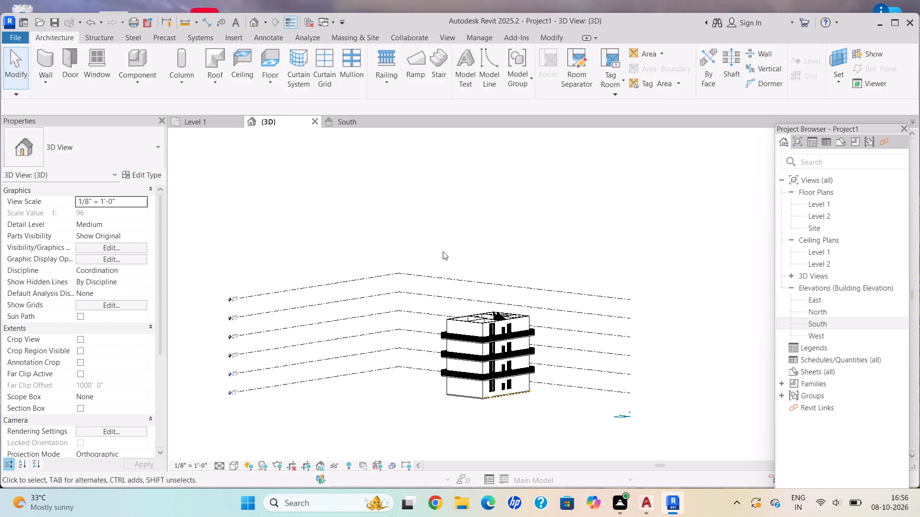
pyautogui.scroll(4, 457, 274)
pyautogui.keyDown('shift'); pyautogui.moveTo(474, 321); pyautogui.dragTo(400, 200, button='middle'); pyautogui.keyUp('shift')
pyautogui.keyDown('shift'); pyautogui.moveTo(564, 292); pyautogui.dragTo(520, 484, button='middle'); pyautogui.keyUp('shift')
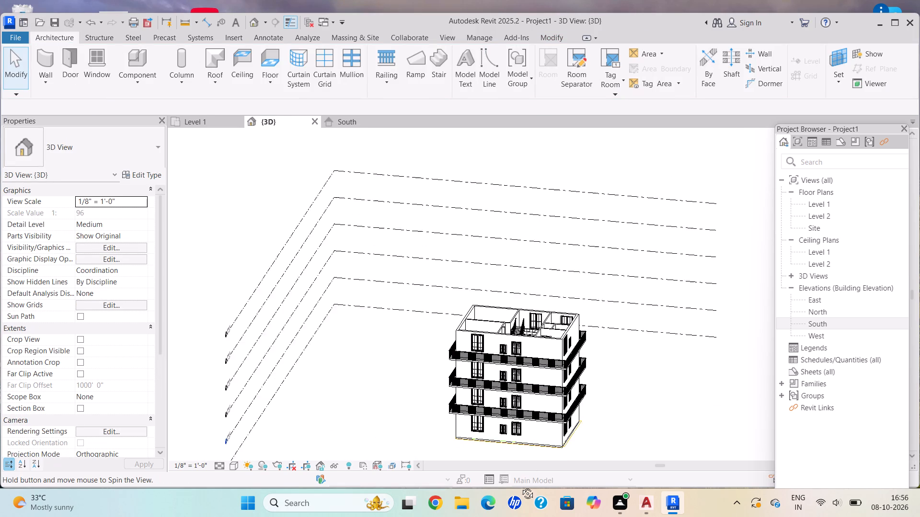
pyautogui.scroll(6, 519, 343)
pyautogui.keyDown('shift'); pyautogui.moveTo(520, 330); pyautogui.dragTo(406, 254, button='middle'); pyautogui.keyUp('shift')
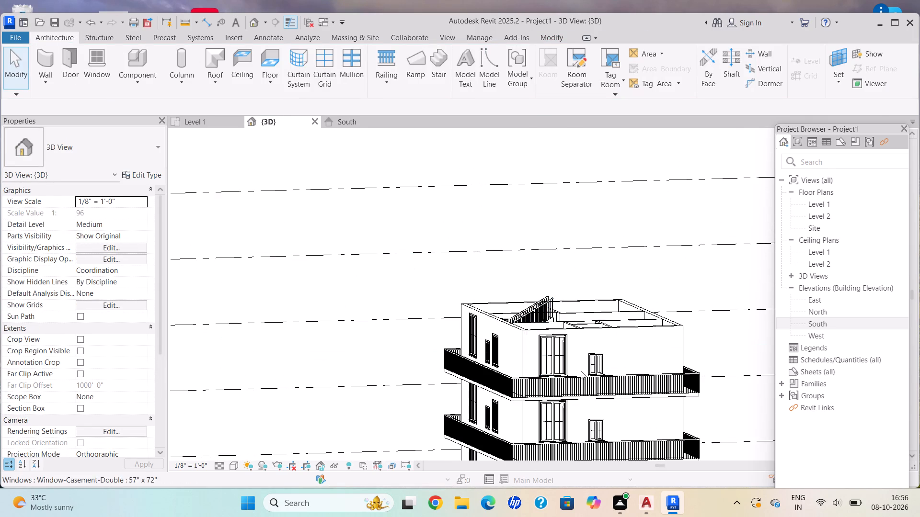
pyautogui.scroll(1, 589, 378)
pyautogui.moveTo(591, 378); pyautogui.dragTo(466, 232, button='middle')
pyautogui.scroll(-4, 502, 385)
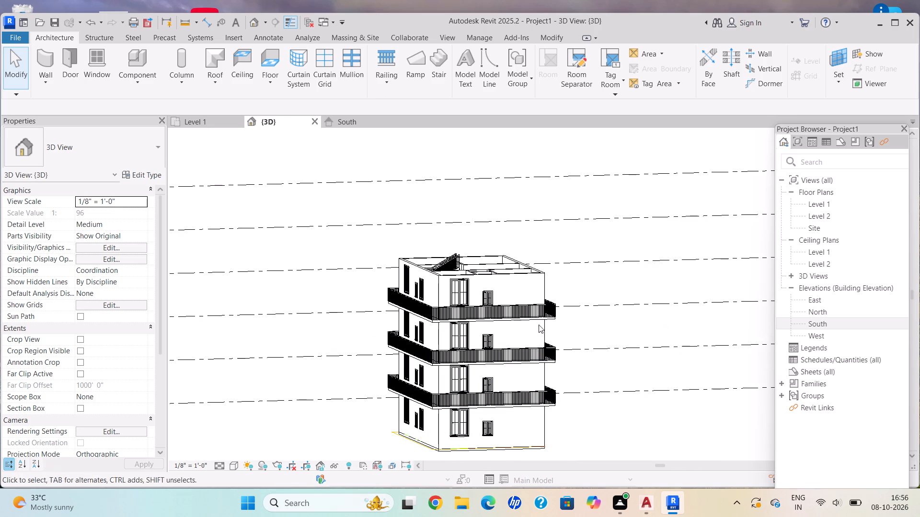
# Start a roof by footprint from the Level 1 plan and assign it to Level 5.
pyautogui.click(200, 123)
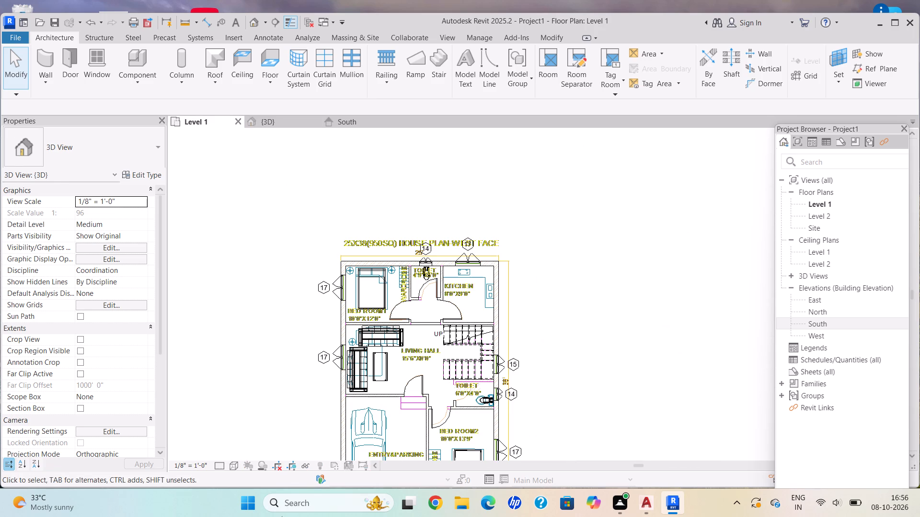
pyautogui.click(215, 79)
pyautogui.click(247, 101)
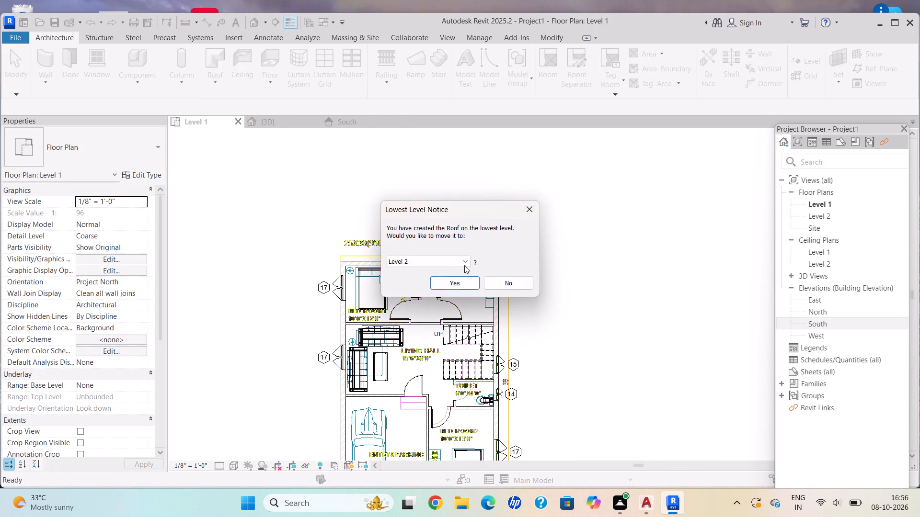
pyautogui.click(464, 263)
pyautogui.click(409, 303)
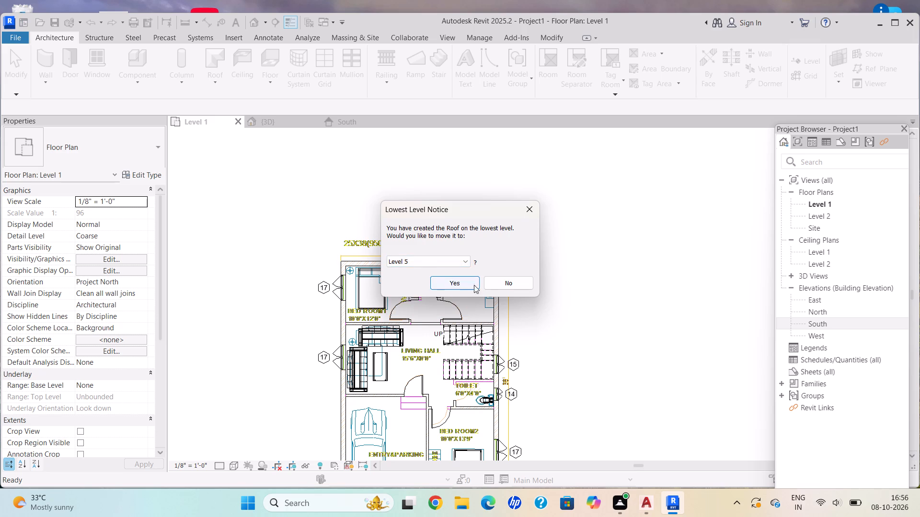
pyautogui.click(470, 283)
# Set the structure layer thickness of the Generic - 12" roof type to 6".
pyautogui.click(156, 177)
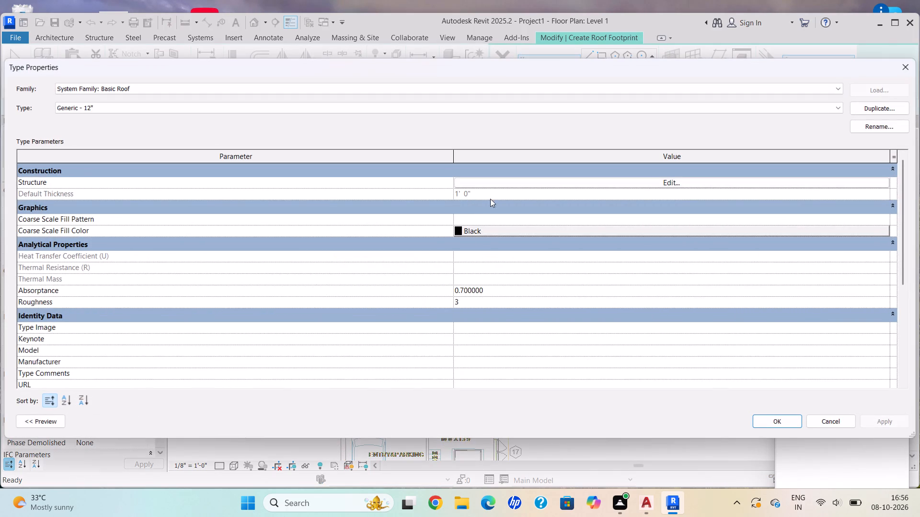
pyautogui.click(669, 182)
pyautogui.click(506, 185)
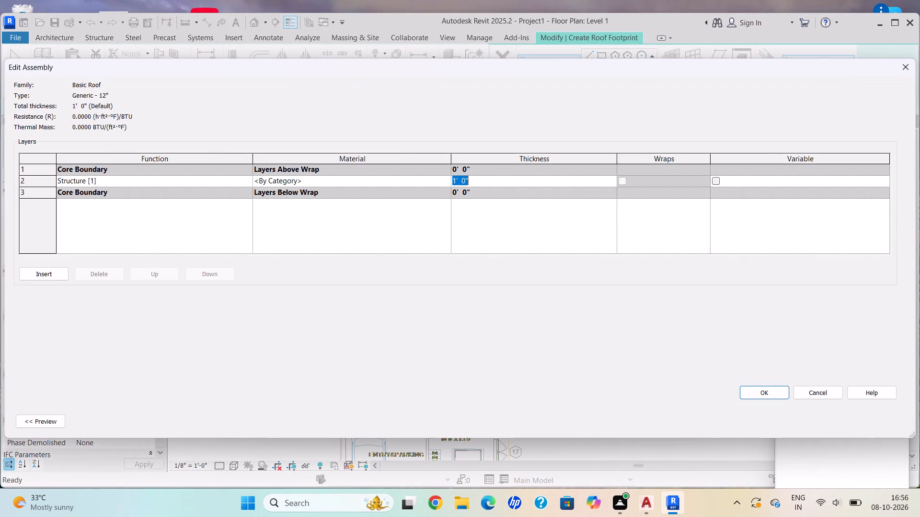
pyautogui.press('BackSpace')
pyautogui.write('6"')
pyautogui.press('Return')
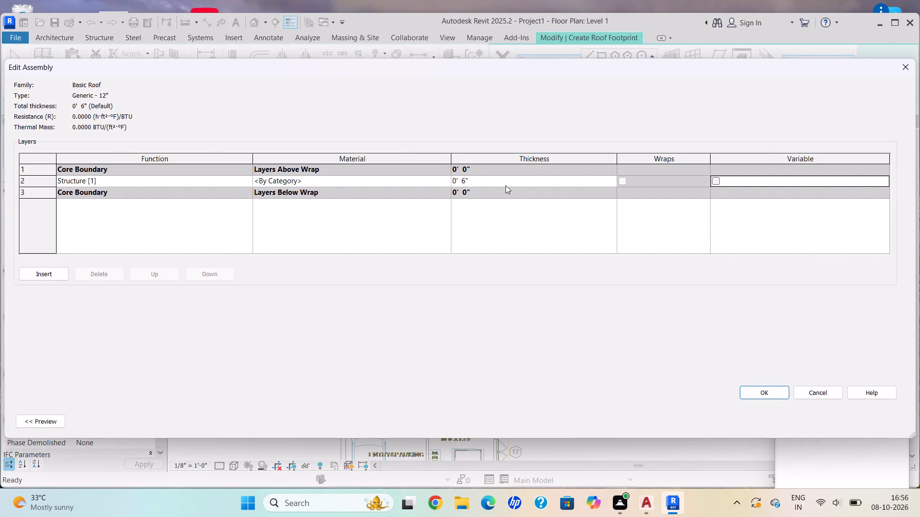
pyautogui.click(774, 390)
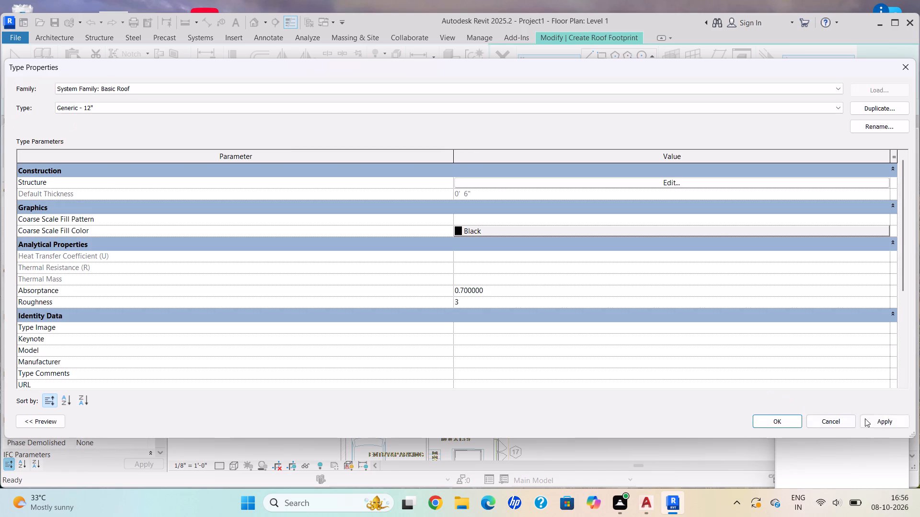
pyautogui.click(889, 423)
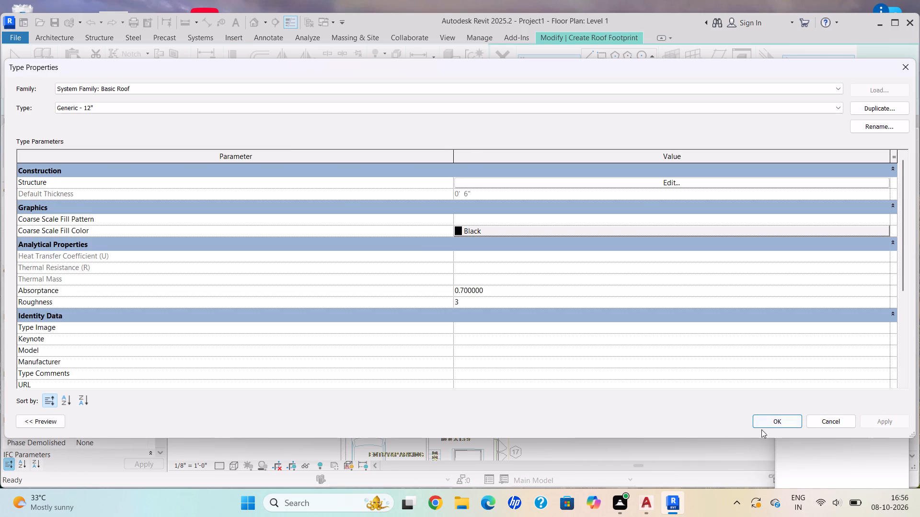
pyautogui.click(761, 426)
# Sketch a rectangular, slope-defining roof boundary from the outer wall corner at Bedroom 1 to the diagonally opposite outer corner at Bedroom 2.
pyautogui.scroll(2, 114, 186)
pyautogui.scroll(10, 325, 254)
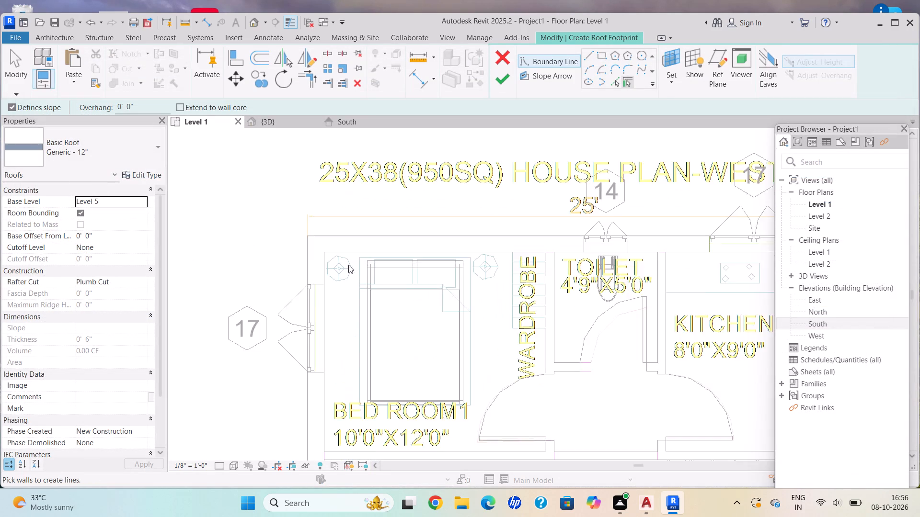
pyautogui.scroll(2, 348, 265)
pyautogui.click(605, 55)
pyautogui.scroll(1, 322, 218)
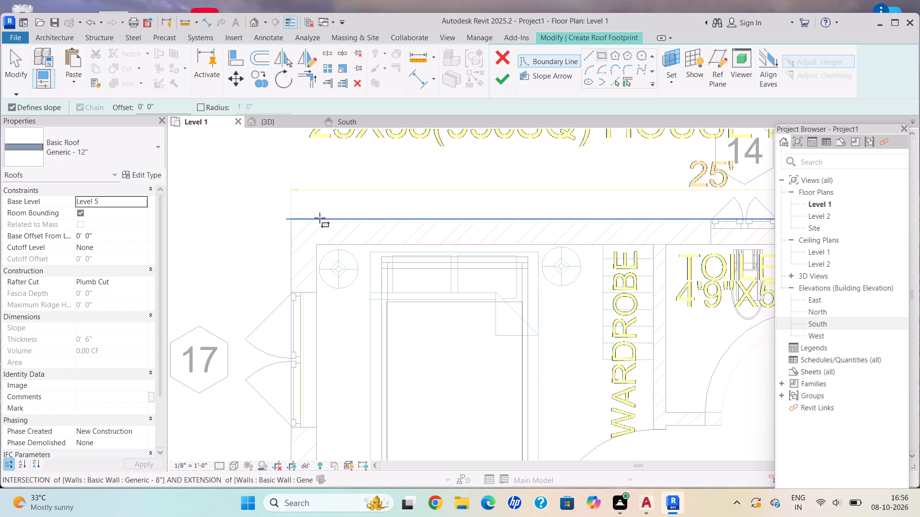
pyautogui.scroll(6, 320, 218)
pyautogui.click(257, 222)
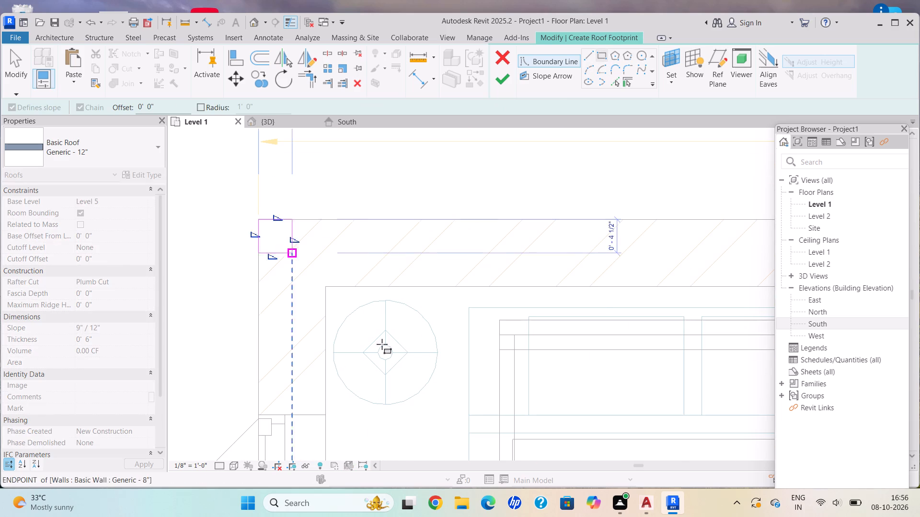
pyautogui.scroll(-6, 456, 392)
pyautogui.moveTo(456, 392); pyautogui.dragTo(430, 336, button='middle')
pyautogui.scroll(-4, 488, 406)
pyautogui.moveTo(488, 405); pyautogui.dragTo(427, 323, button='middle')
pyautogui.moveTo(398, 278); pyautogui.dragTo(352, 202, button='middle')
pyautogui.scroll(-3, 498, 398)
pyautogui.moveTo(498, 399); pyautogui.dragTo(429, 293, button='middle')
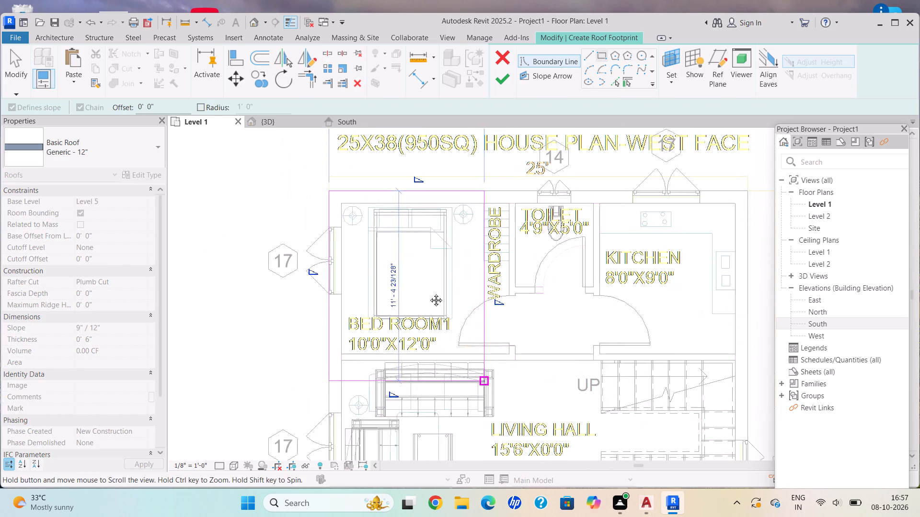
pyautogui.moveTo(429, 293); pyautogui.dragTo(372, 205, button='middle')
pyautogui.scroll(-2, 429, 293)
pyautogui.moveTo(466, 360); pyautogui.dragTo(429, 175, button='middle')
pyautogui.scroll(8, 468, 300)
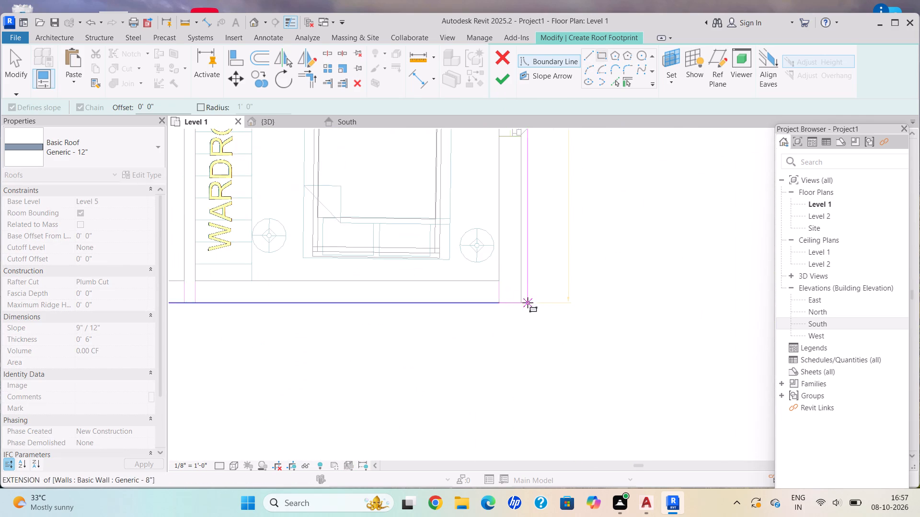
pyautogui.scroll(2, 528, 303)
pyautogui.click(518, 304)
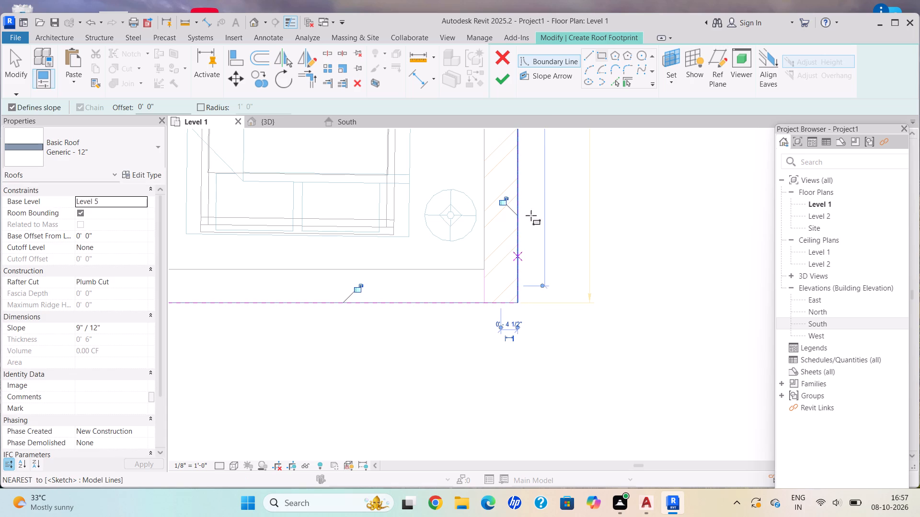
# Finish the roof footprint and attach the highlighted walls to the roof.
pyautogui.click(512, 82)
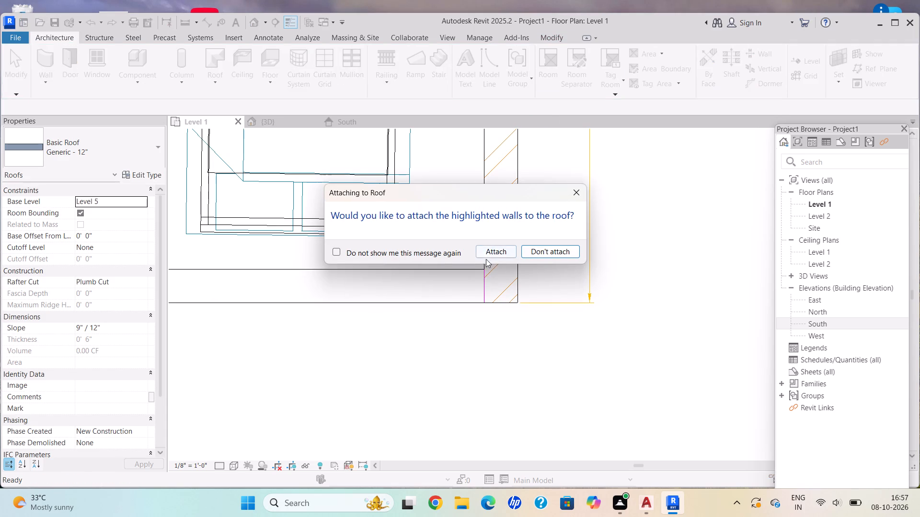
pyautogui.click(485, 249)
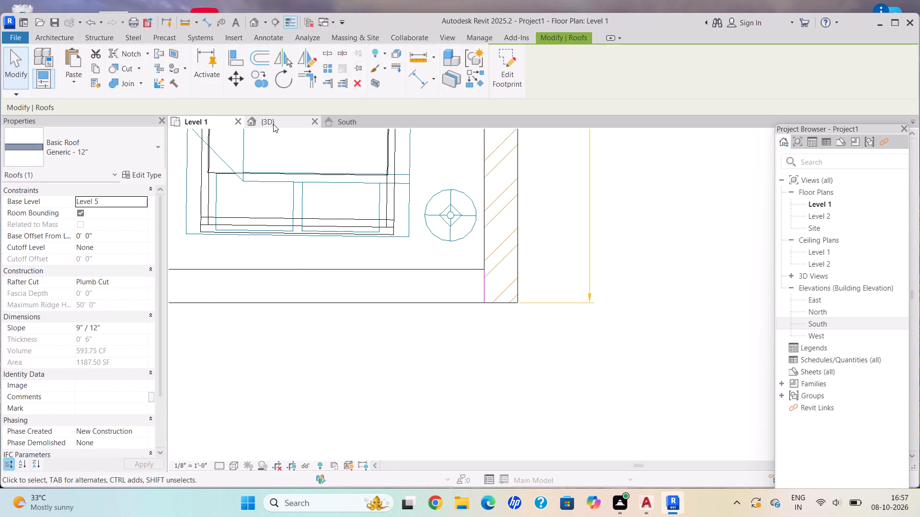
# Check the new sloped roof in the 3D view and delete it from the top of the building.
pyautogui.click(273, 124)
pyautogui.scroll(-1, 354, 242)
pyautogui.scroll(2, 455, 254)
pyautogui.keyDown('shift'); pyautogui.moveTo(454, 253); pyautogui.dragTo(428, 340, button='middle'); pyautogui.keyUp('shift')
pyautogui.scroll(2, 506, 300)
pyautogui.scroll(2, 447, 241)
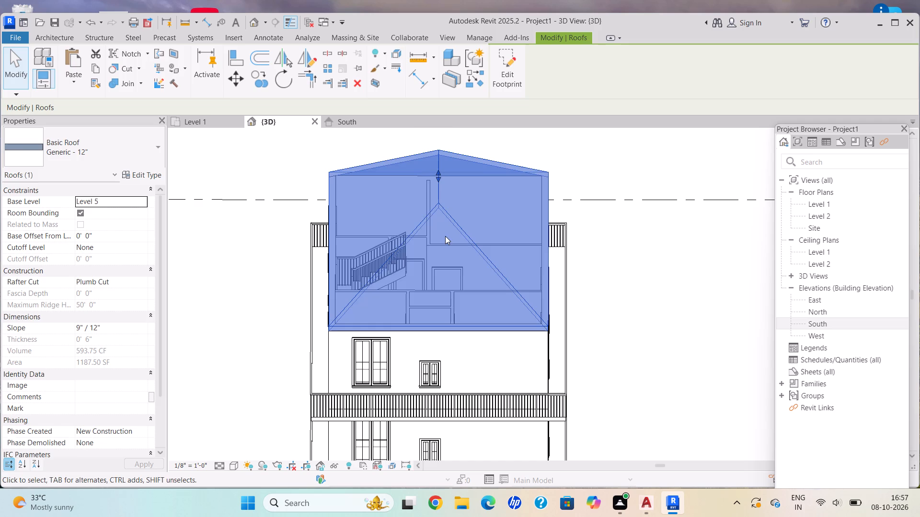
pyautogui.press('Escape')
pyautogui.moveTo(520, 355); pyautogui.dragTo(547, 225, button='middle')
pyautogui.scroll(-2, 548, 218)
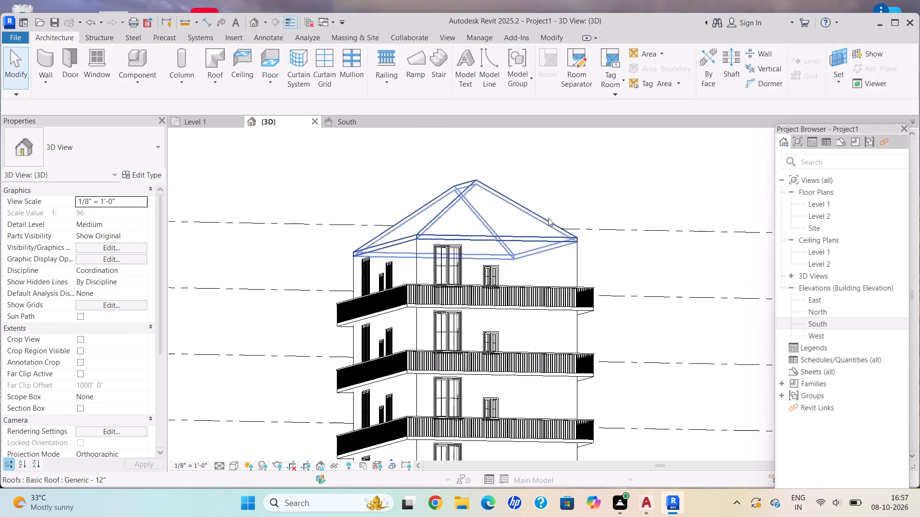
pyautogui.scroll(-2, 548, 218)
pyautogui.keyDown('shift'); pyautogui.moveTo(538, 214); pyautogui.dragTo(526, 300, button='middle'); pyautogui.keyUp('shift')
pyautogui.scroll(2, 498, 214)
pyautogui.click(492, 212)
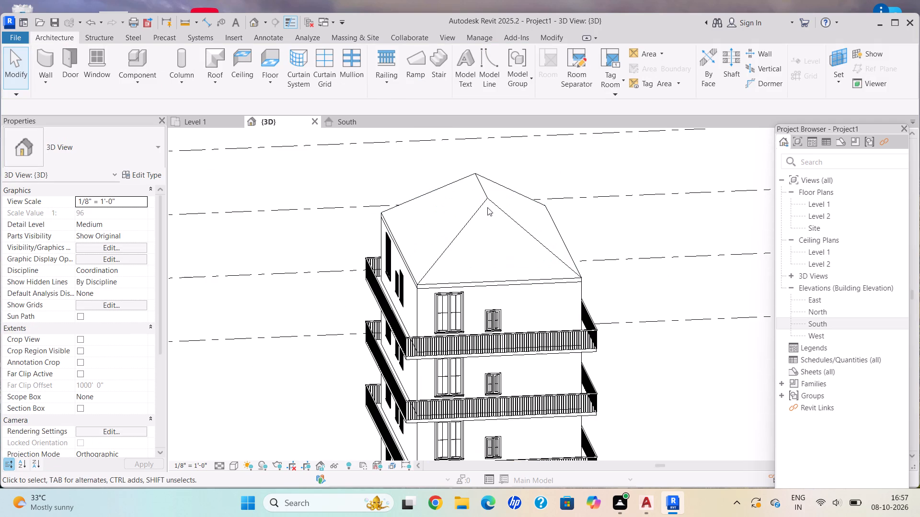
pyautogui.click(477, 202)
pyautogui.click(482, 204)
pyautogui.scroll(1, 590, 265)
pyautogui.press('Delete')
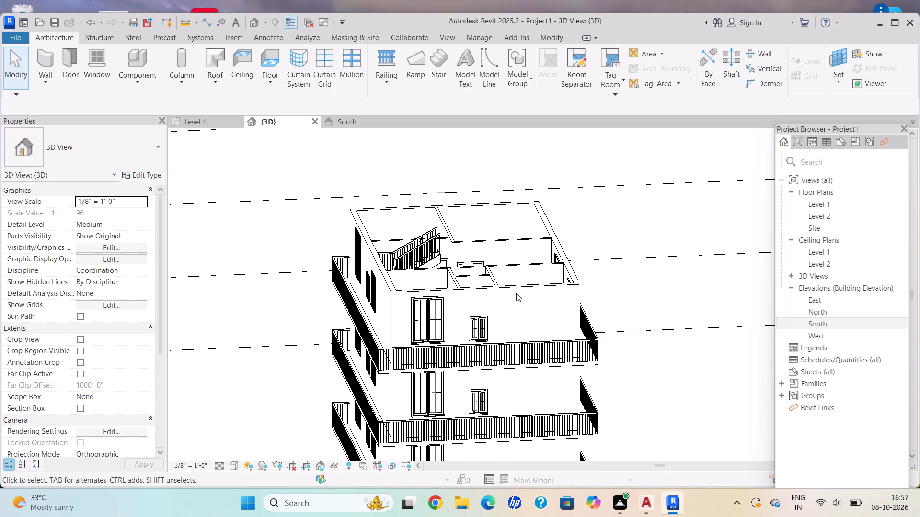
# Start a new roof by footprint from the Level 1 plan and assign it to Level 5.
pyautogui.scroll(-1, 446, 242)
pyautogui.keyDown('shift'); pyautogui.moveTo(404, 239); pyautogui.dragTo(385, 269, button='middle'); pyautogui.keyUp('shift')
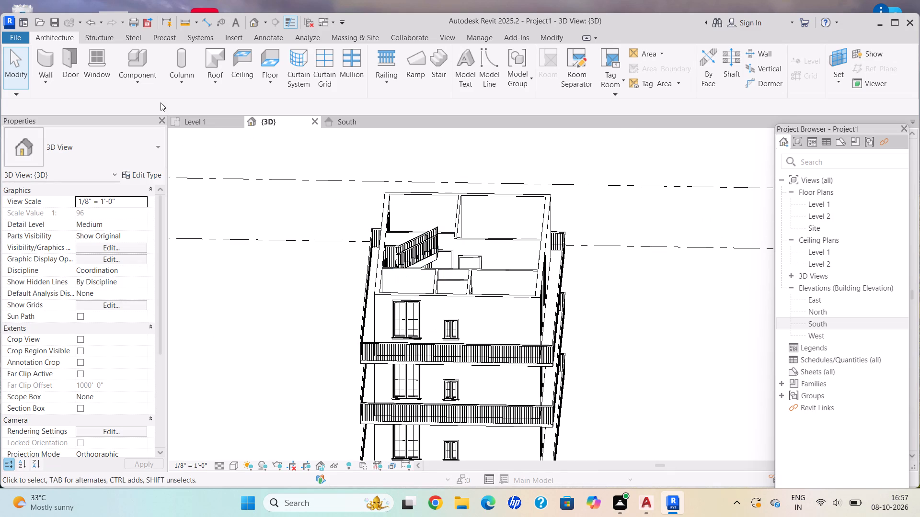
pyautogui.click(183, 124)
pyautogui.scroll(-1, 293, 214)
pyautogui.scroll(1, 293, 214)
pyautogui.scroll(-4, 293, 214)
pyautogui.moveTo(263, 164); pyautogui.dragTo(376, 377, button='middle')
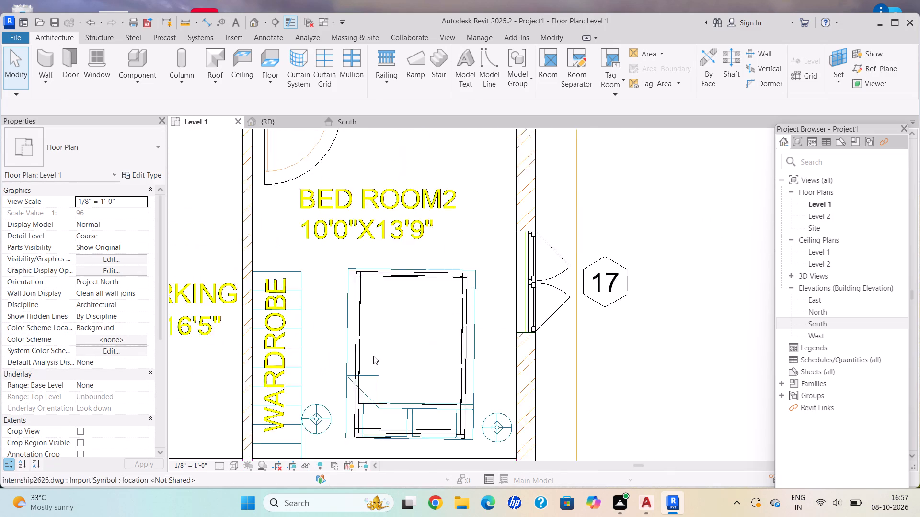
pyautogui.scroll(1, 408, 285)
pyautogui.scroll(-8, 417, 288)
pyautogui.scroll(1, 400, 196)
pyautogui.scroll(-3, 393, 182)
pyautogui.moveTo(386, 171); pyautogui.dragTo(452, 354, button='middle')
pyautogui.scroll(3, 407, 219)
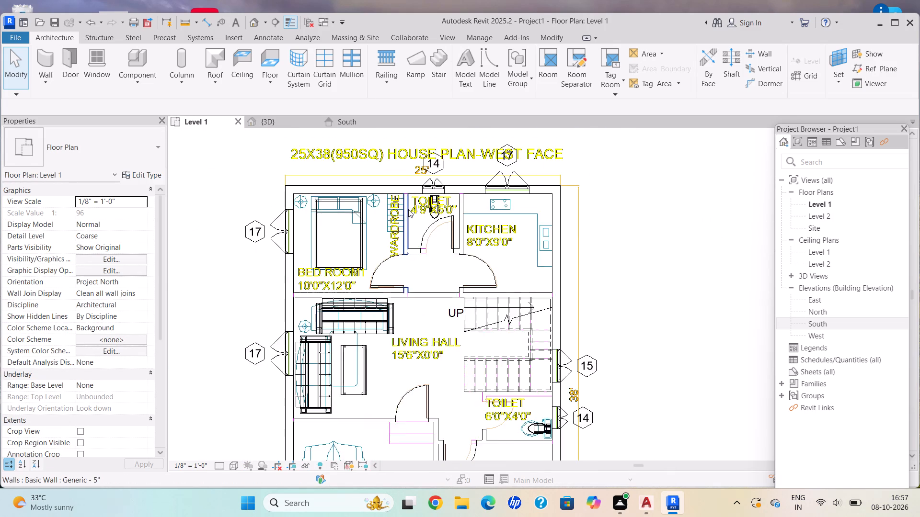
pyautogui.scroll(1, 408, 209)
pyautogui.click(211, 83)
pyautogui.click(233, 104)
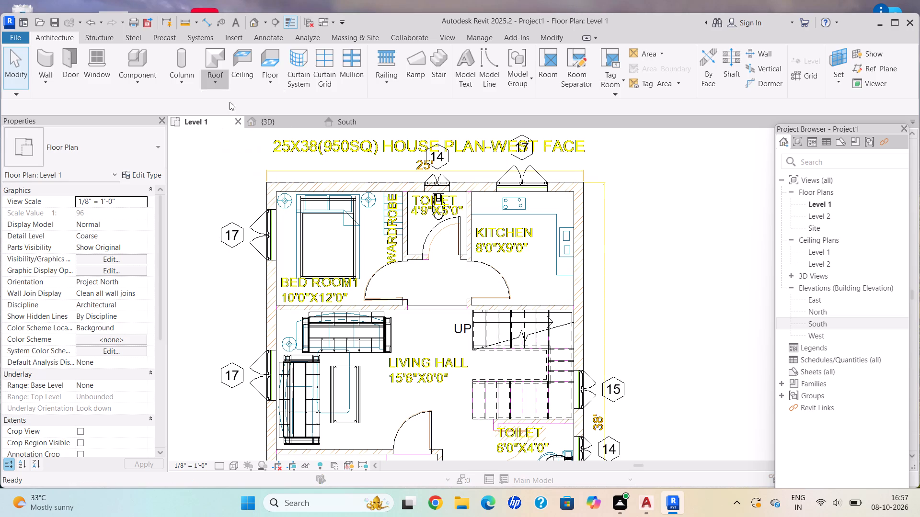
pyautogui.click(464, 258)
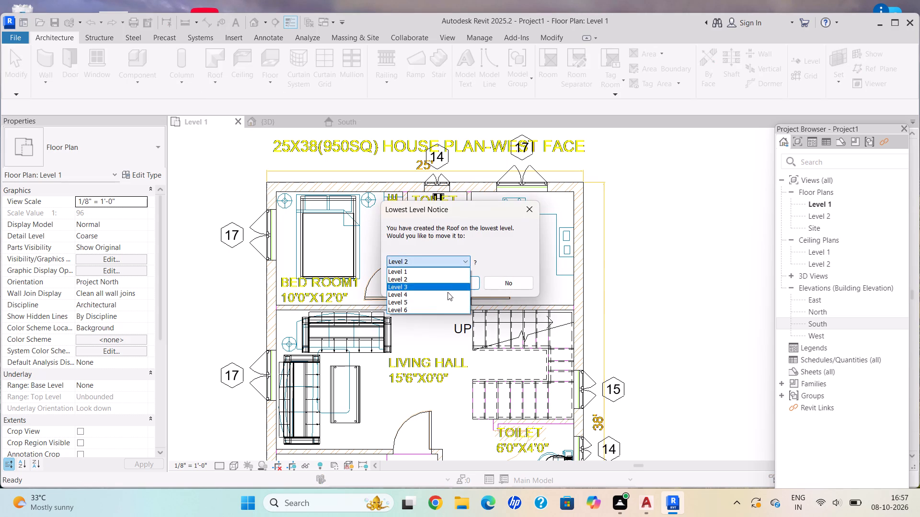
pyautogui.click(425, 302)
pyautogui.click(460, 286)
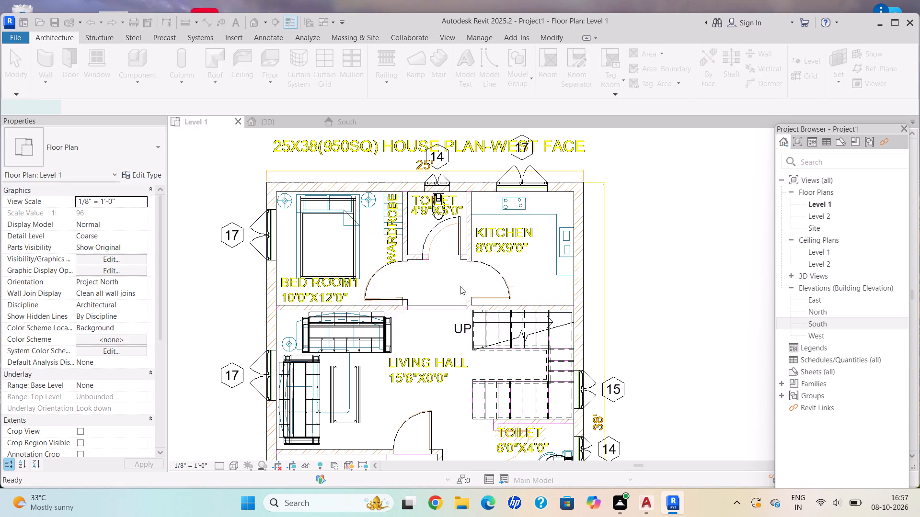
# Enter 6" as the structure layer thickness of the Generic - 12" roof type and apply it.
pyautogui.click(143, 177)
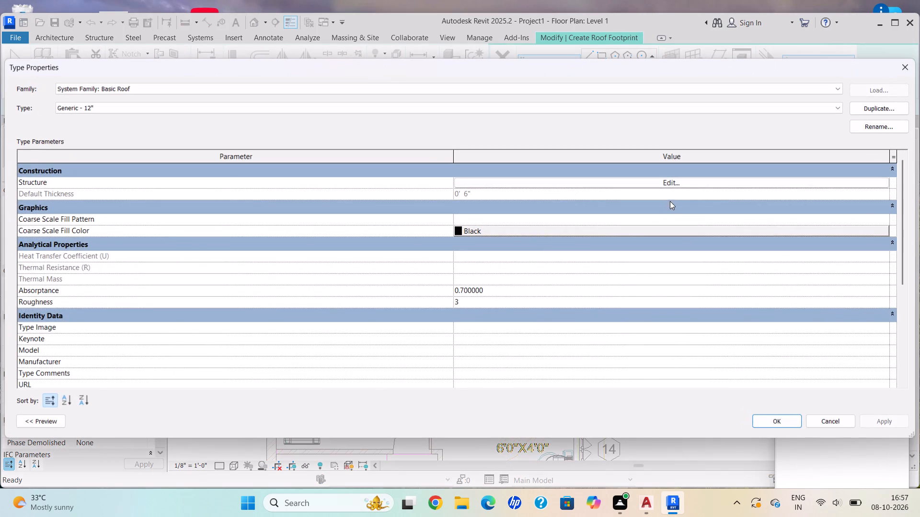
pyautogui.click(670, 187)
pyautogui.click(562, 182)
pyautogui.press('BackSpace')
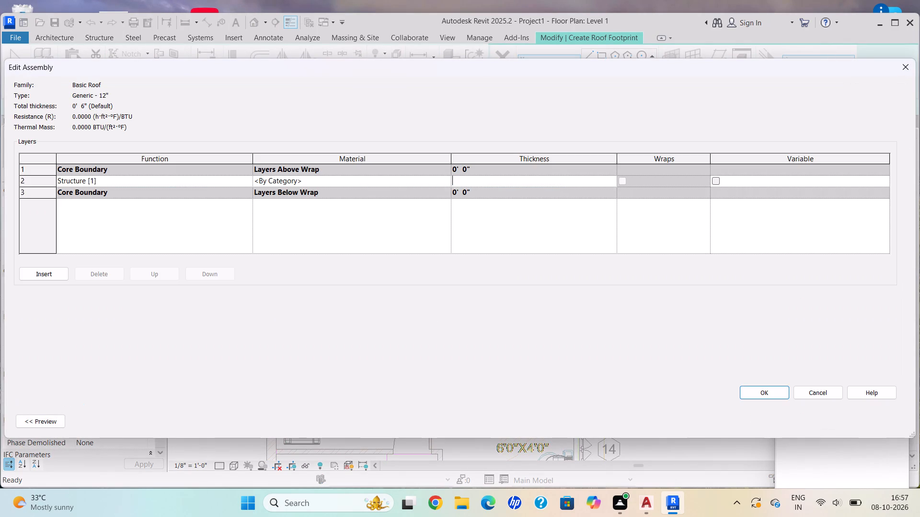
pyautogui.press('6')
pyautogui.hotkey('shift', '"')
pyautogui.press('Return')
pyautogui.scroll(-1, 562, 182)
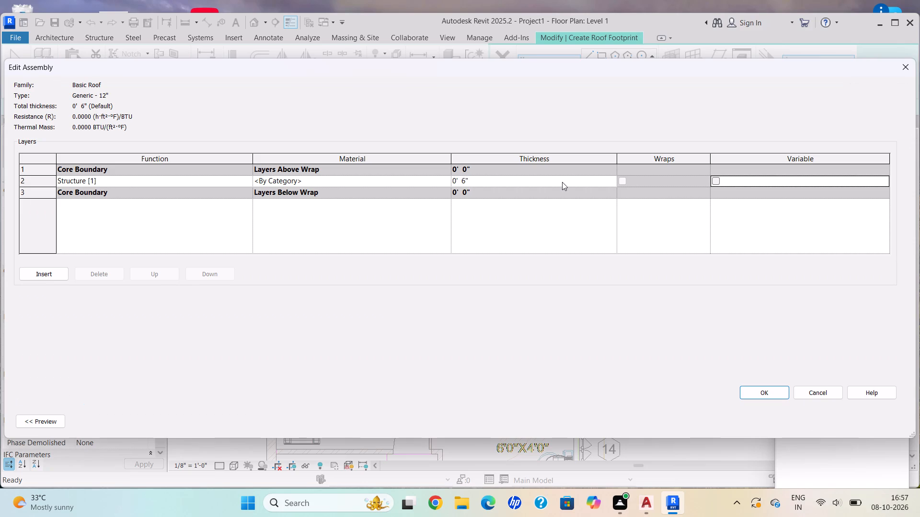
pyautogui.click(759, 397)
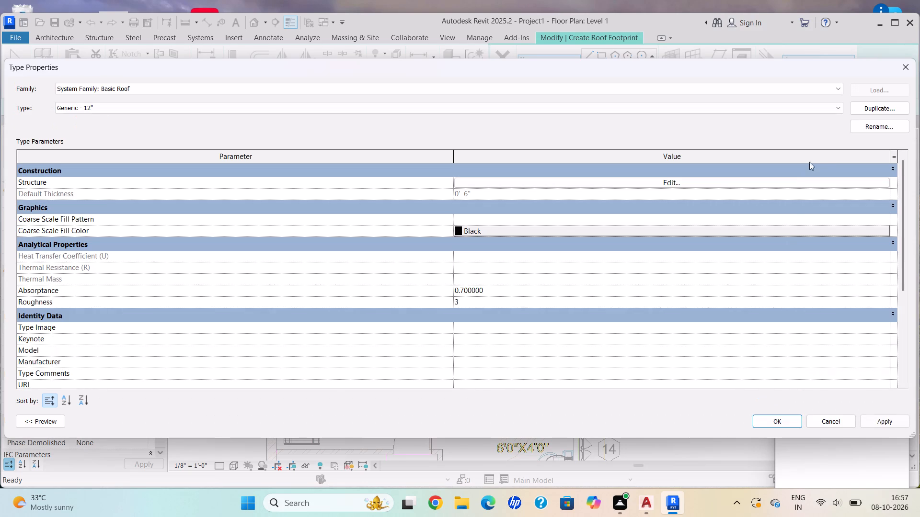
pyautogui.click(891, 421)
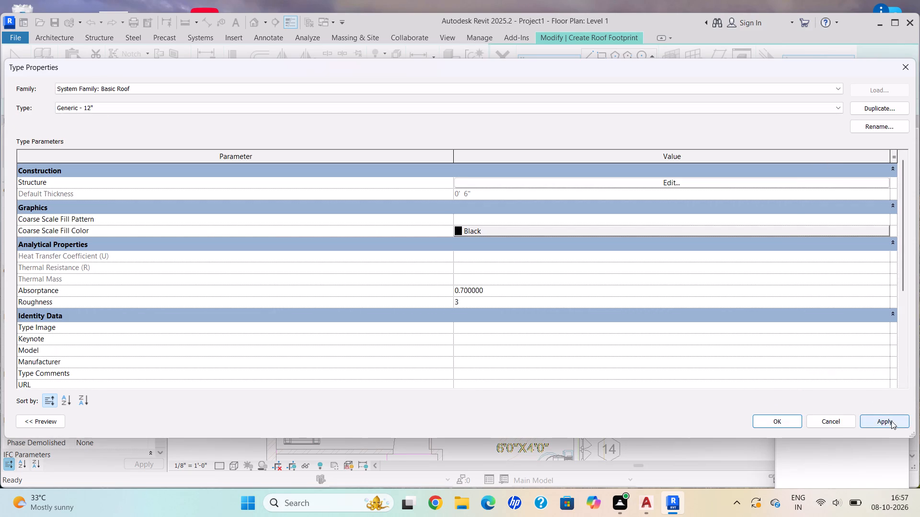
pyautogui.click(784, 418)
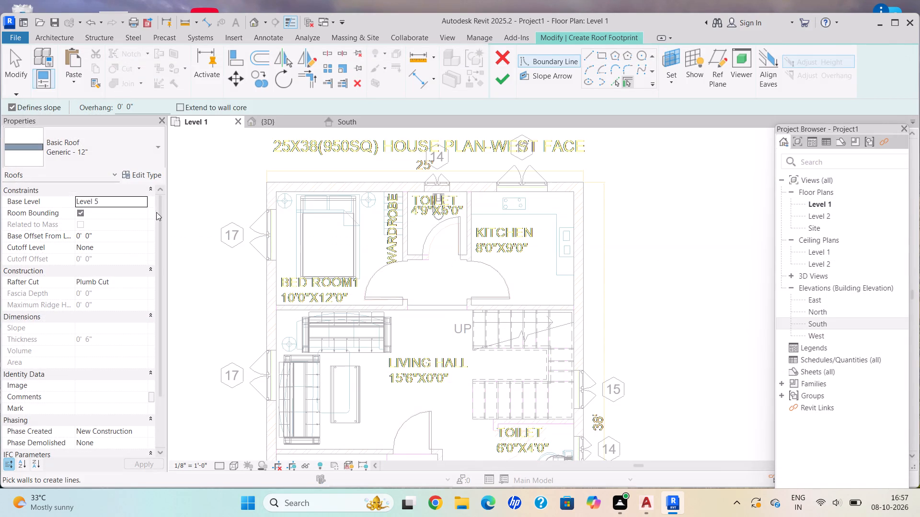
# Sketch a rectangular roof boundary with no defined slope along the outer faces of the house's exterior walls.
pyautogui.scroll(2, 123, 222)
pyautogui.scroll(6, 258, 218)
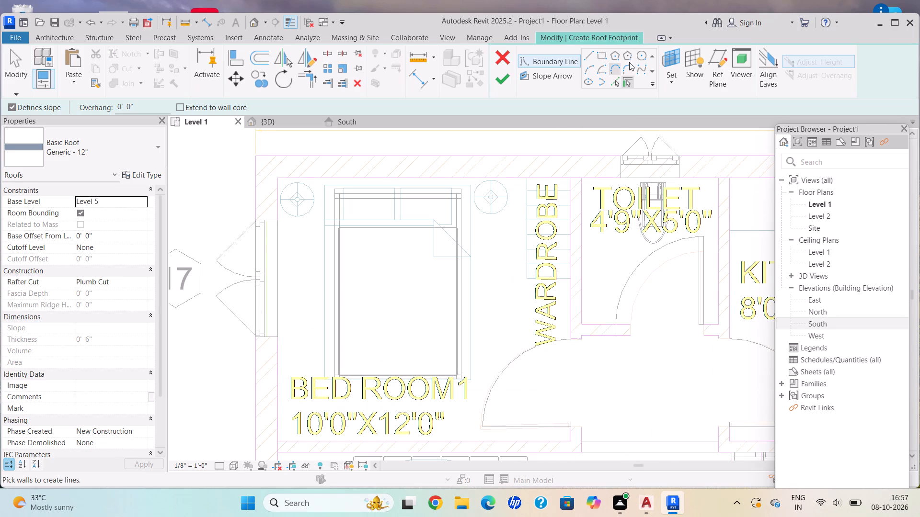
pyautogui.click(601, 59)
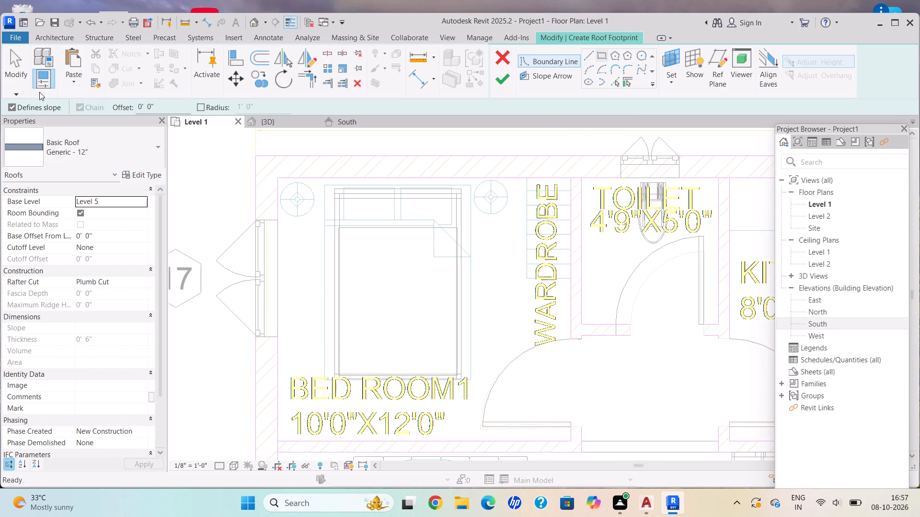
pyautogui.click(15, 107)
pyautogui.scroll(2, 289, 176)
pyautogui.scroll(-1, 278, 167)
pyautogui.scroll(1, 273, 163)
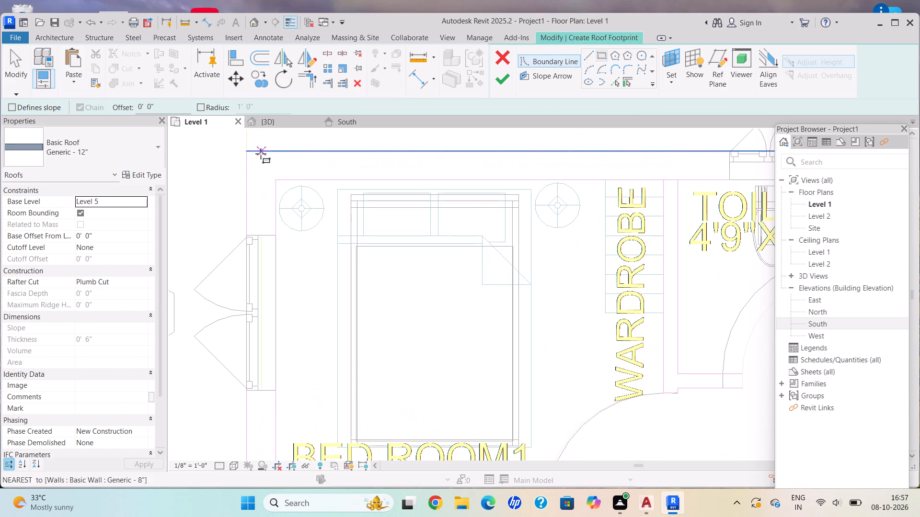
pyautogui.click(249, 150)
pyautogui.scroll(-5, 404, 282)
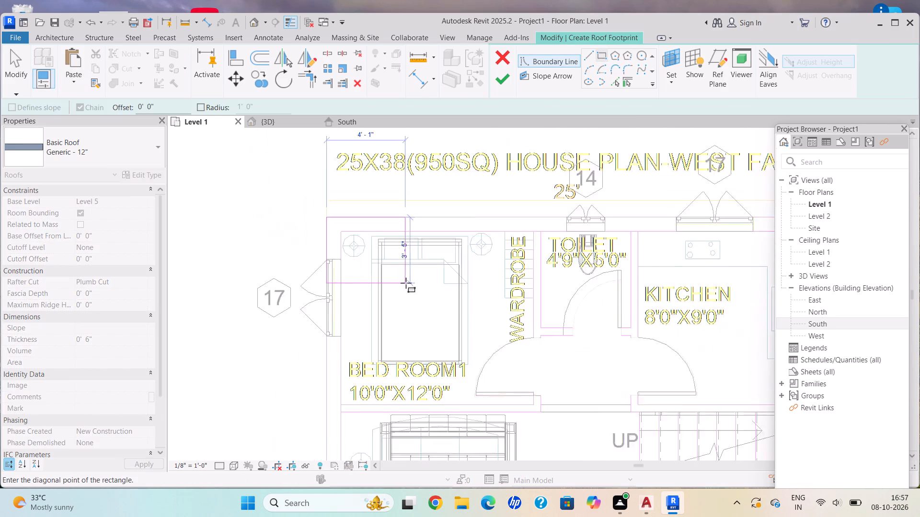
pyautogui.scroll(-1, 406, 283)
pyautogui.moveTo(406, 283); pyautogui.dragTo(362, 203, button='middle')
pyautogui.scroll(-3, 481, 315)
pyautogui.moveTo(481, 315); pyautogui.dragTo(436, 190, button='middle')
pyautogui.moveTo(470, 315); pyautogui.dragTo(479, 182, button='middle')
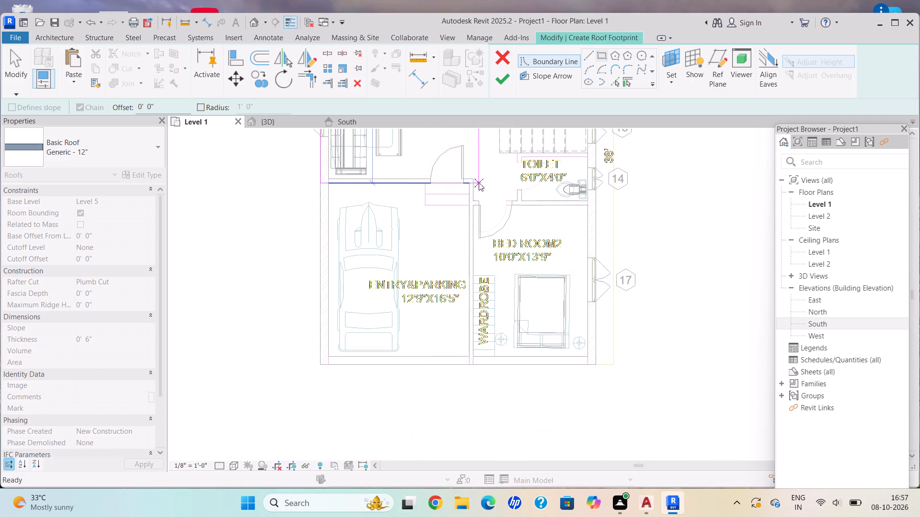
pyautogui.scroll(11, 568, 354)
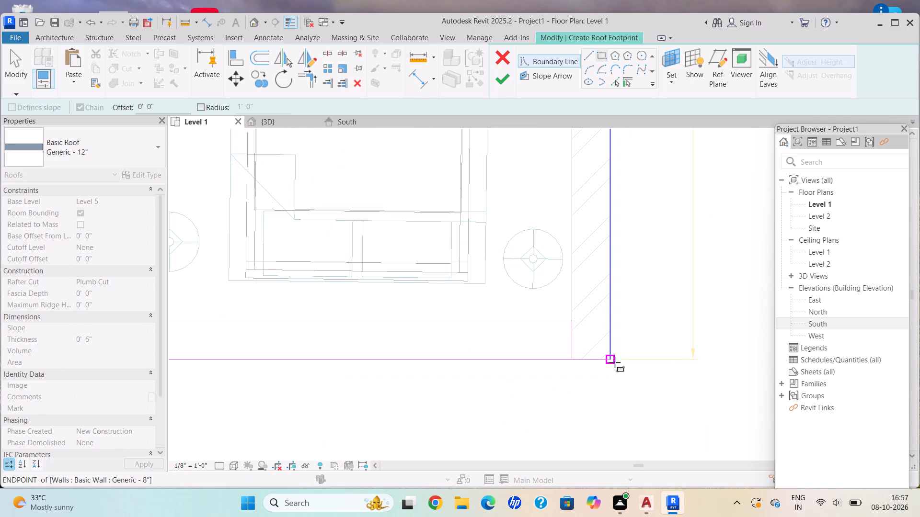
pyautogui.click(609, 360)
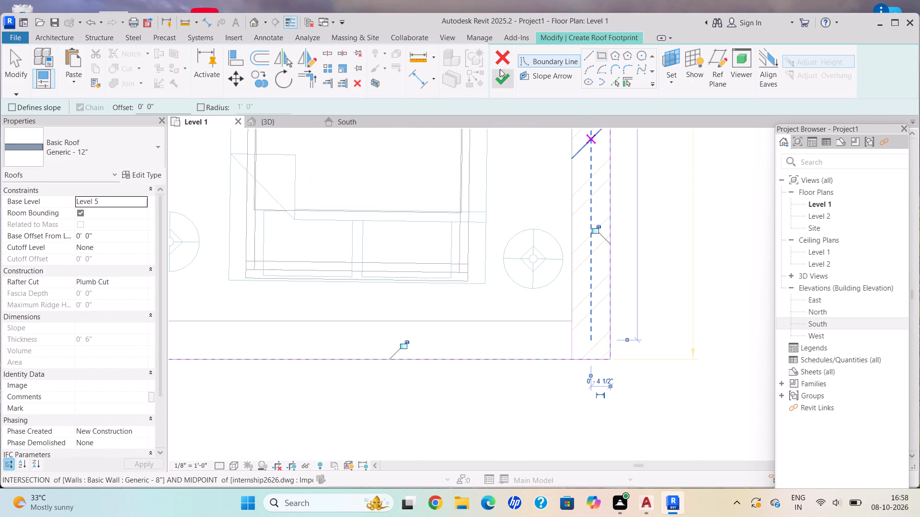
# Finish the roof footprint and attach the highlighted walls to the roof.
pyautogui.click(495, 74)
pyautogui.click(503, 252)
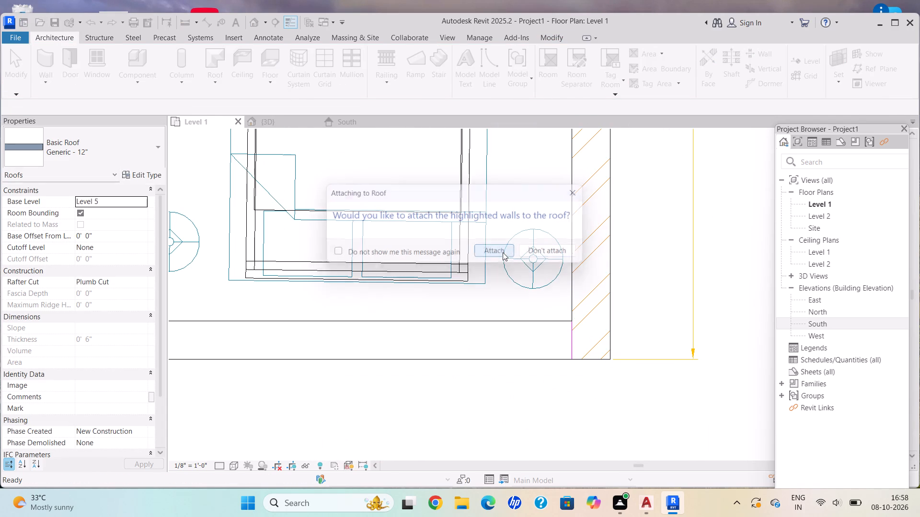
# Examine the new flat roof in the 3D view and where the stair railings meet it.
pyautogui.click(270, 122)
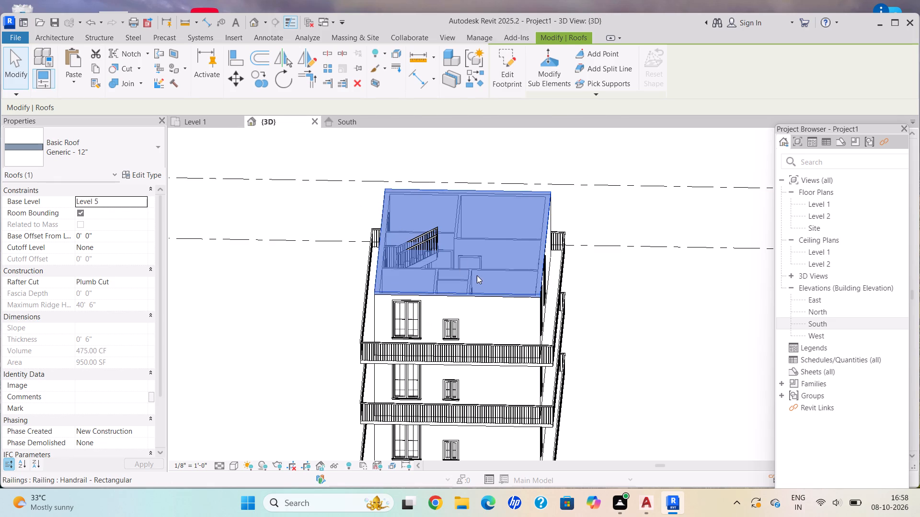
pyautogui.press('Escape')
pyautogui.scroll(-2, 501, 313)
pyautogui.keyDown('shift'); pyautogui.moveTo(495, 309); pyautogui.dragTo(517, 211, button='middle'); pyautogui.keyUp('shift')
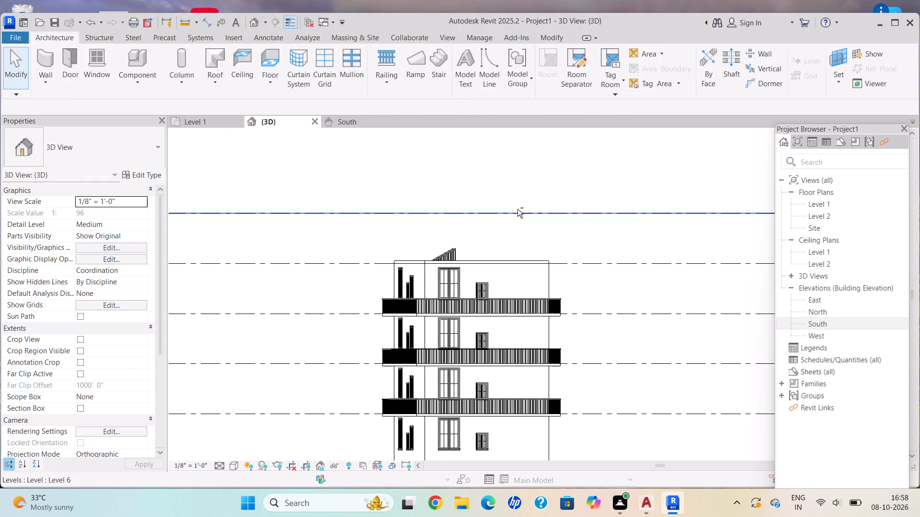
pyautogui.scroll(2, 531, 270)
pyautogui.moveTo(529, 270); pyautogui.dragTo(506, 422, button='middle')
pyautogui.scroll(3, 405, 310)
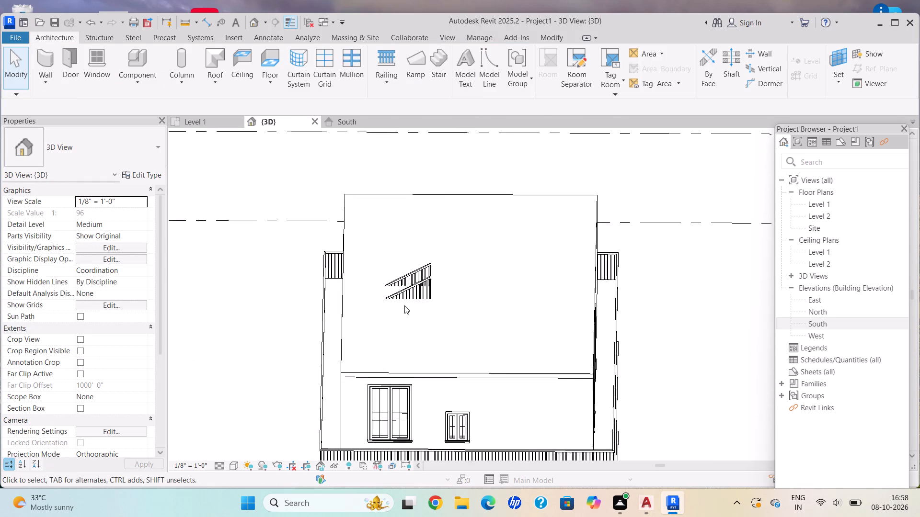
pyautogui.scroll(5, 404, 305)
pyautogui.scroll(-4, 434, 264)
pyautogui.moveTo(517, 257); pyautogui.dragTo(628, 256, button='middle')
pyautogui.scroll(1, 511, 328)
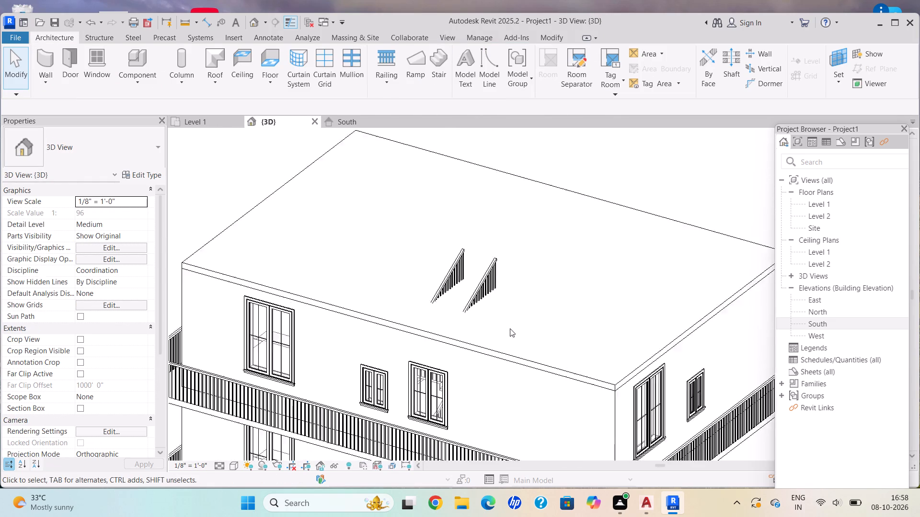
pyautogui.scroll(4, 510, 328)
pyautogui.keyDown('shift'); pyautogui.moveTo(488, 291); pyautogui.dragTo(528, 333, button='middle'); pyautogui.keyUp('shift')
pyautogui.scroll(-5, 531, 275)
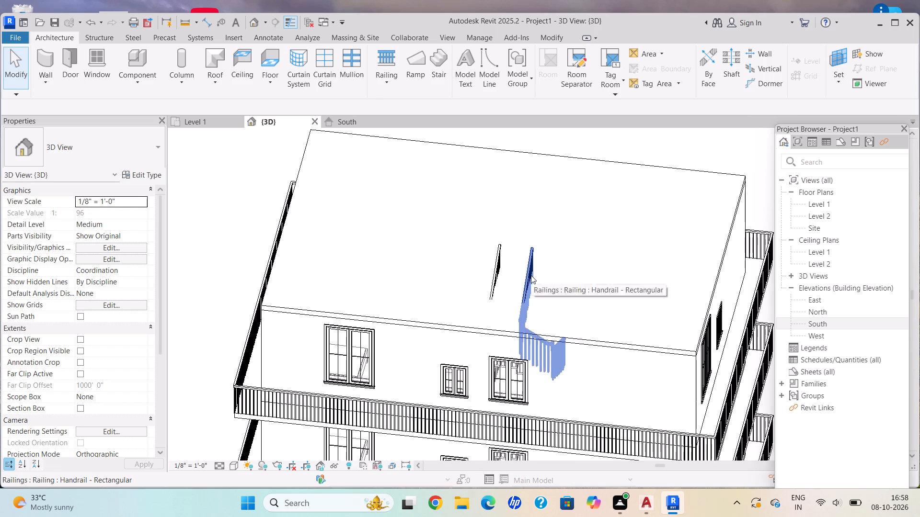
pyautogui.keyDown('shift'); pyautogui.moveTo(532, 274); pyautogui.dragTo(531, 180, button='middle'); pyautogui.keyUp('shift')
pyautogui.scroll(5, 487, 238)
pyautogui.keyDown('shift'); pyautogui.moveTo(626, 278); pyautogui.dragTo(559, 278, button='middle'); pyautogui.keyUp('shift')
pyautogui.keyDown('shift'); pyautogui.scroll(-1, 595, 278); pyautogui.keyUp('shift')
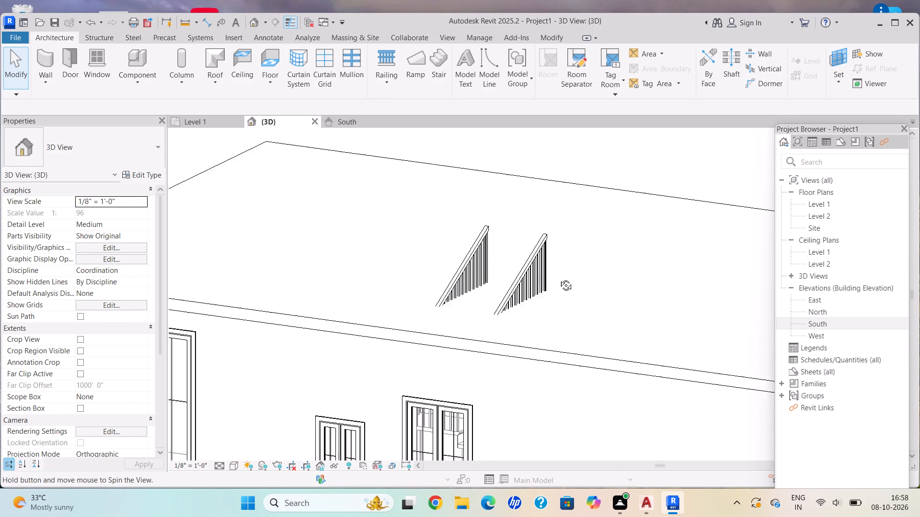
pyautogui.keyDown('shift'); pyautogui.moveTo(559, 278); pyautogui.dragTo(538, 273, button='middle'); pyautogui.keyUp('shift')
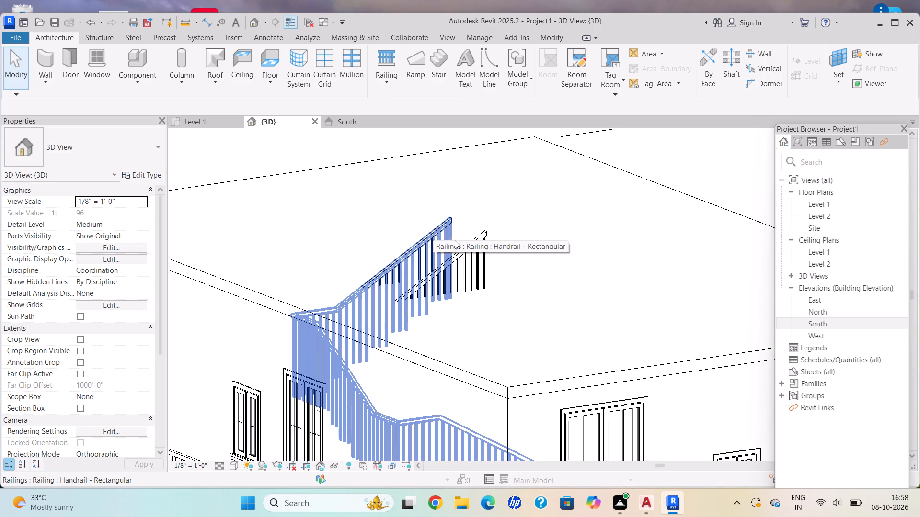
# Select both stair railings projecting through the roof and examine them in the 3D view.
pyautogui.click(458, 242)
pyautogui.scroll(-3, 486, 263)
pyautogui.keyDown('shift'); pyautogui.moveTo(480, 261); pyautogui.dragTo(474, 259, button='middle'); pyautogui.keyUp('shift')
pyautogui.keyDown('shift'); pyautogui.moveTo(467, 258); pyautogui.dragTo(422, 257, button='middle'); pyautogui.keyUp('shift')
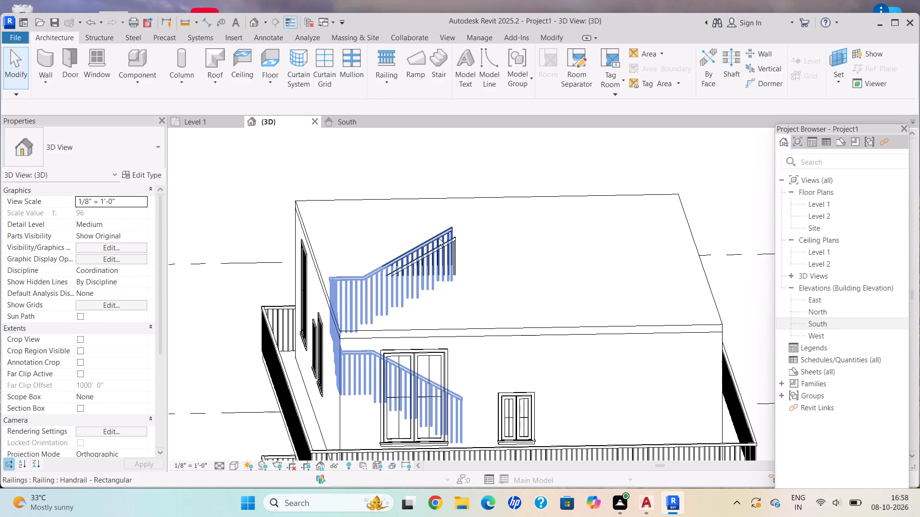
pyautogui.click(438, 238)
pyautogui.scroll(7, 105, 237)
pyautogui.scroll(-3, 108, 239)
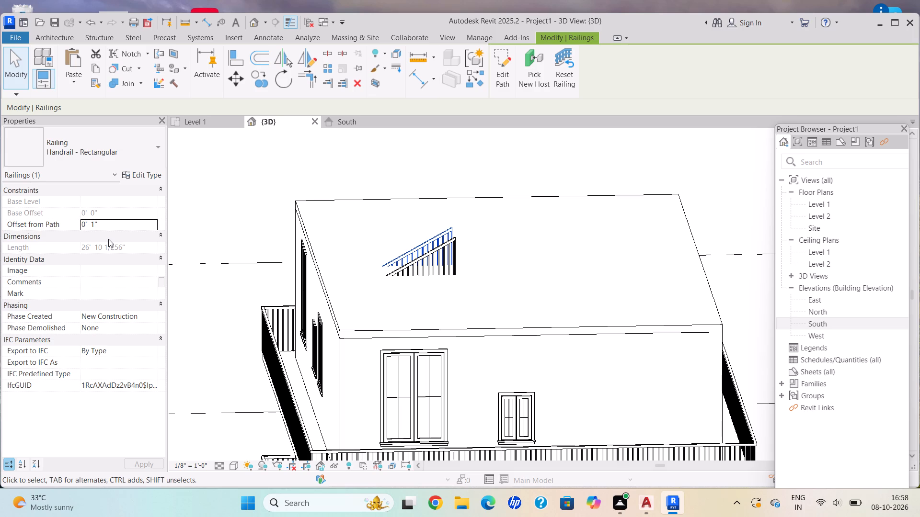
pyautogui.scroll(-4, 108, 239)
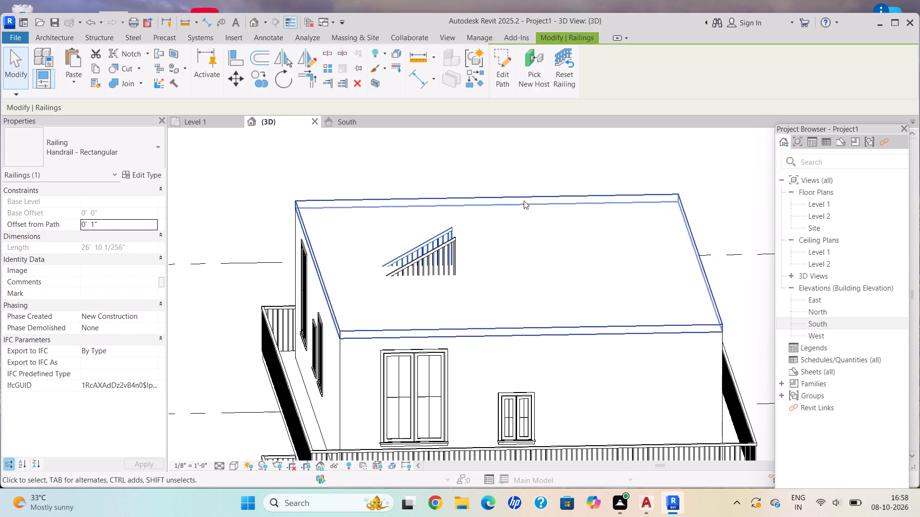
pyautogui.keyDown('ctrl'); pyautogui.click(454, 263); pyautogui.keyUp('ctrl')
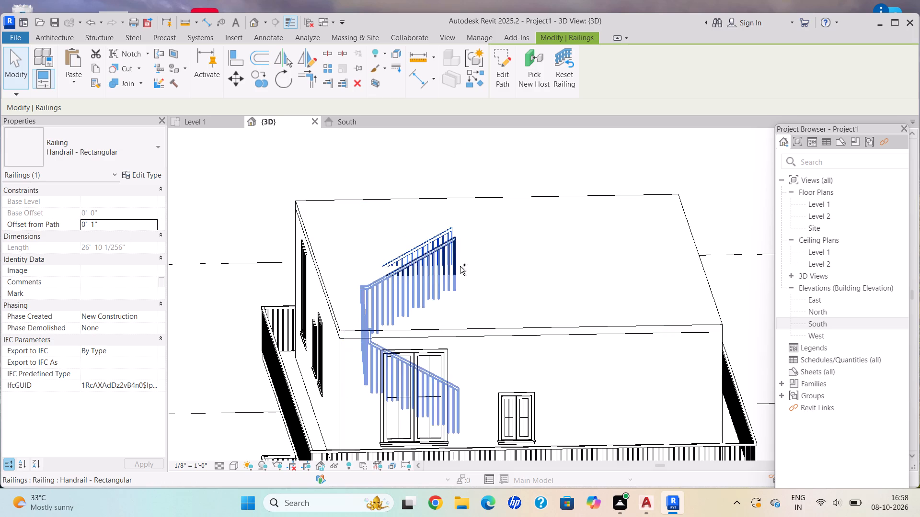
pyautogui.keyDown('ctrl'); pyautogui.scroll(7, 460, 259); pyautogui.keyUp('ctrl')
pyautogui.keyDown('ctrl'); pyautogui.click(442, 236); pyautogui.keyUp('ctrl')
pyautogui.click(446, 244)
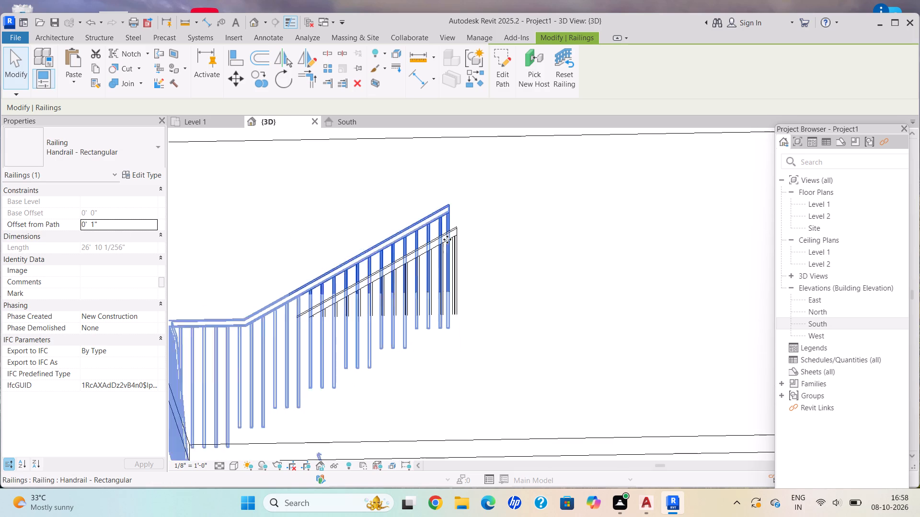
pyautogui.click(447, 234)
pyautogui.keyDown('ctrl'); pyautogui.click(440, 219); pyautogui.keyUp('ctrl')
pyautogui.scroll(-7, 460, 250)
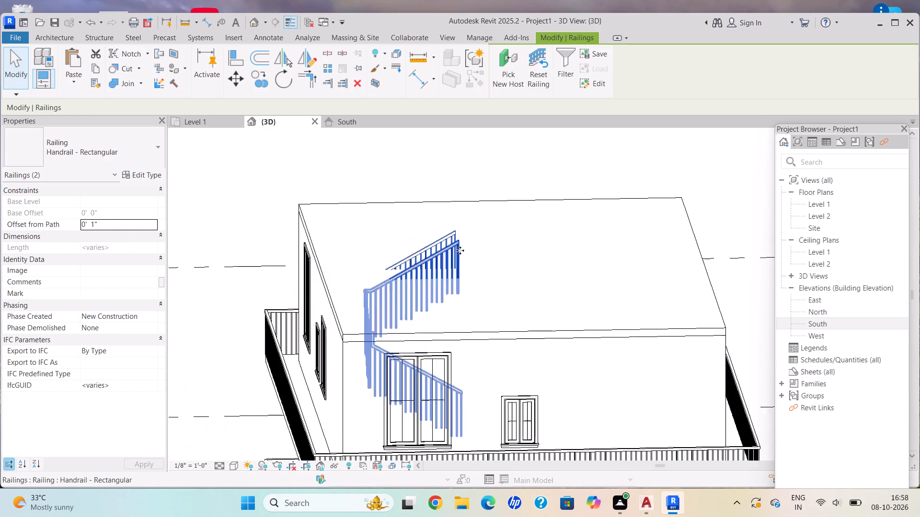
pyautogui.scroll(-2, 460, 250)
pyautogui.keyDown('shift'); pyautogui.moveTo(452, 249); pyautogui.dragTo(333, 358, button='middle'); pyautogui.keyUp('shift')
pyautogui.scroll(1, 333, 358)
pyautogui.scroll(3, 478, 289)
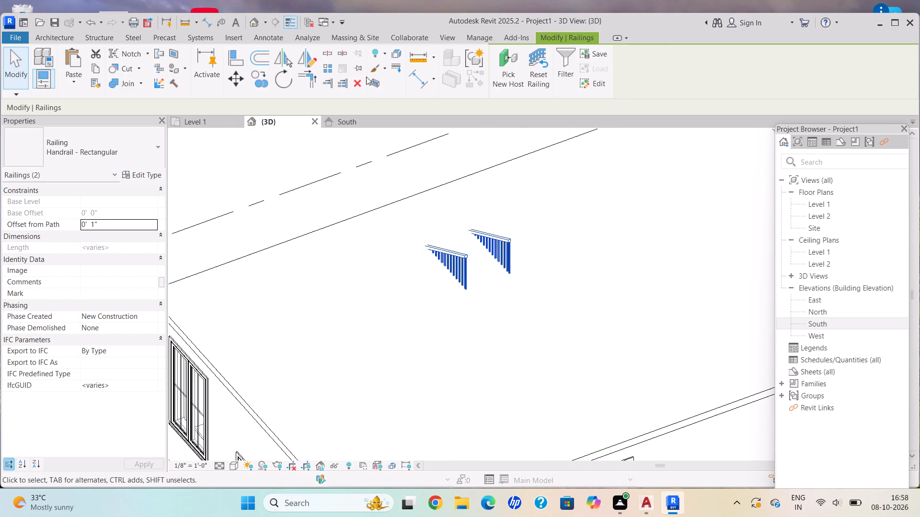
# Set the desired number of risers to 25 for the Level 1 to Level 2 stair in the Level 1 plan.
pyautogui.click(203, 121)
pyautogui.scroll(-8, 443, 261)
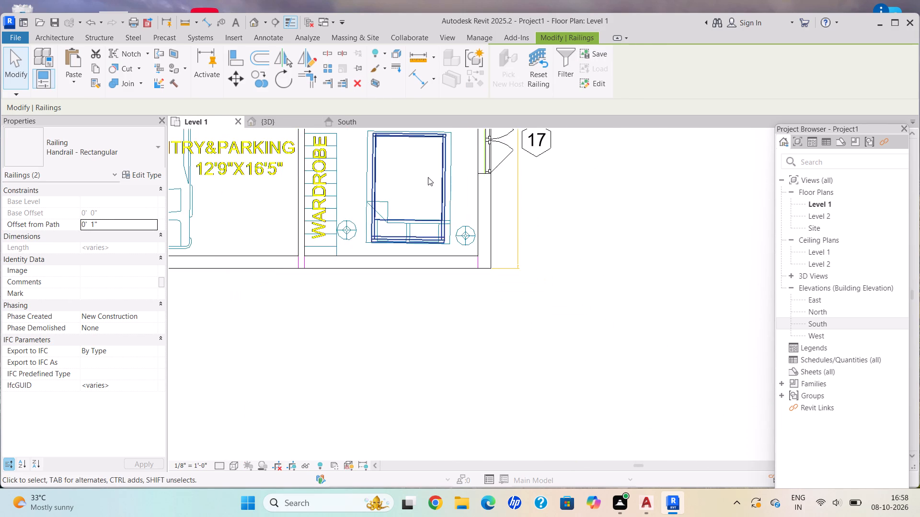
pyautogui.scroll(-1, 428, 173)
pyautogui.moveTo(452, 216); pyautogui.dragTo(473, 389, button='middle')
pyautogui.scroll(-4, 507, 263)
pyautogui.middleClick(489, 291)
pyautogui.scroll(4, 490, 235)
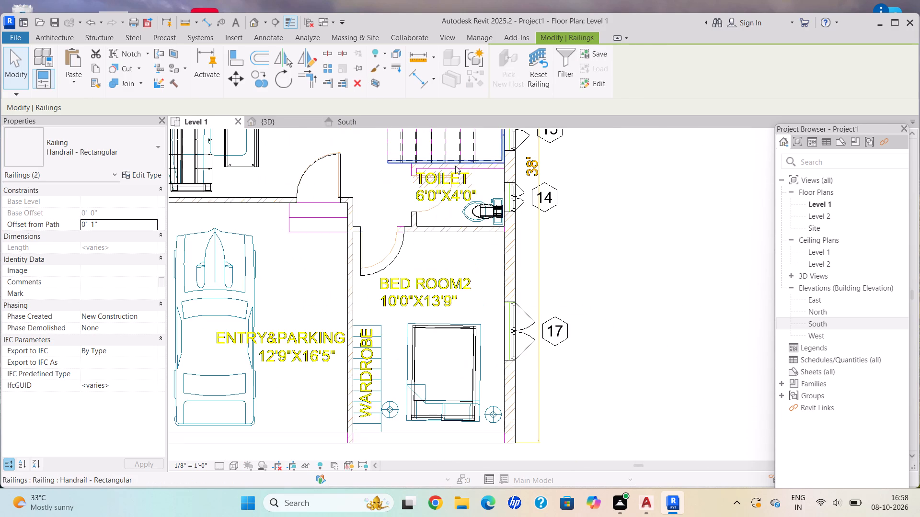
pyautogui.scroll(-1, 455, 166)
pyautogui.moveTo(455, 166); pyautogui.dragTo(449, 406, button='middle')
pyautogui.scroll(1, 449, 406)
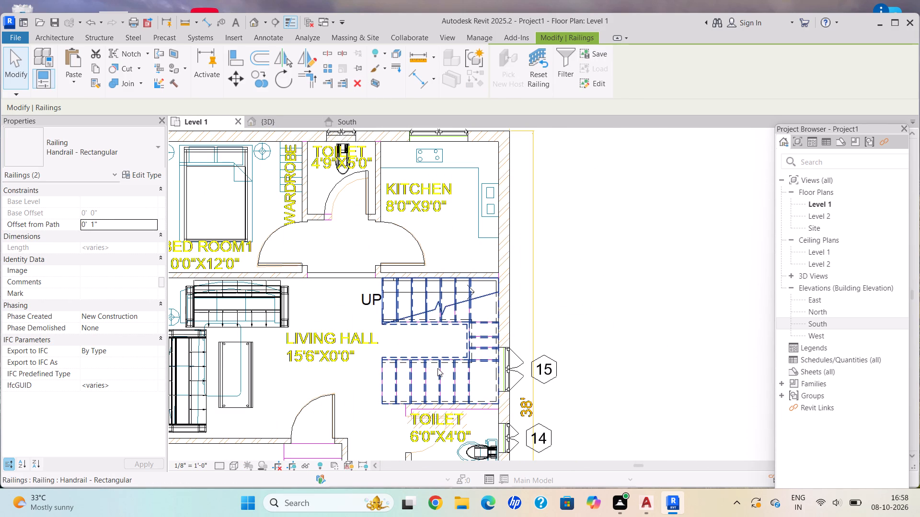
pyautogui.click(443, 372)
pyautogui.scroll(4, 133, 293)
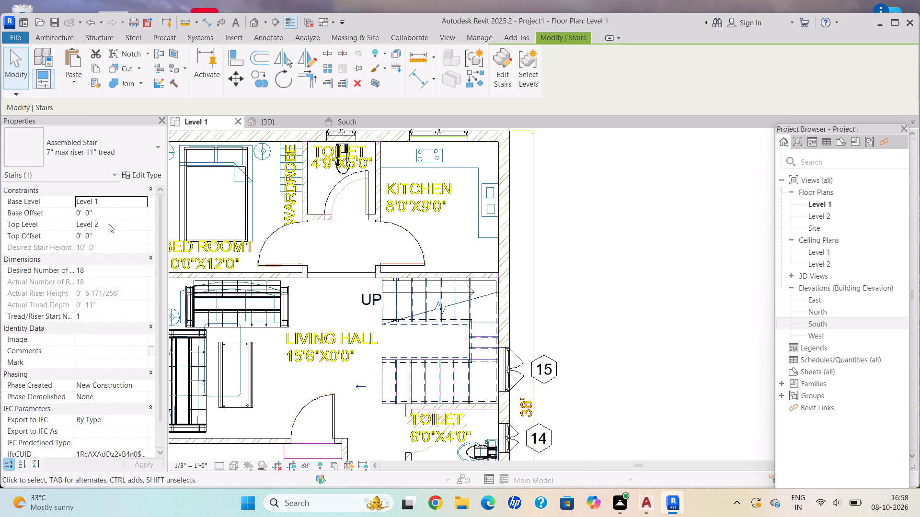
pyautogui.scroll(4, 69, 253)
pyautogui.click(102, 269)
pyautogui.press('BackSpace')
pyautogui.press('BackSpace')
pyautogui.press('BackSpace')
pyautogui.press('BackSpace')
pyautogui.press('BackSpace')
pyautogui.press('BackSpace')
pyautogui.press('BackSpace')
pyautogui.press('BackSpace')
pyautogui.press('BackSpace')
pyautogui.press('BackSpace')
pyautogui.press('BackSpace')
pyautogui.press('BackSpace')
pyautogui.press('BackSpace')
pyautogui.press('BackSpace')
pyautogui.press('BackSpace')
pyautogui.press('BackSpace')
pyautogui.press('BackSpace')
pyautogui.press('BackSpace')
pyautogui.press('BackSpace')
pyautogui.press('BackSpace')
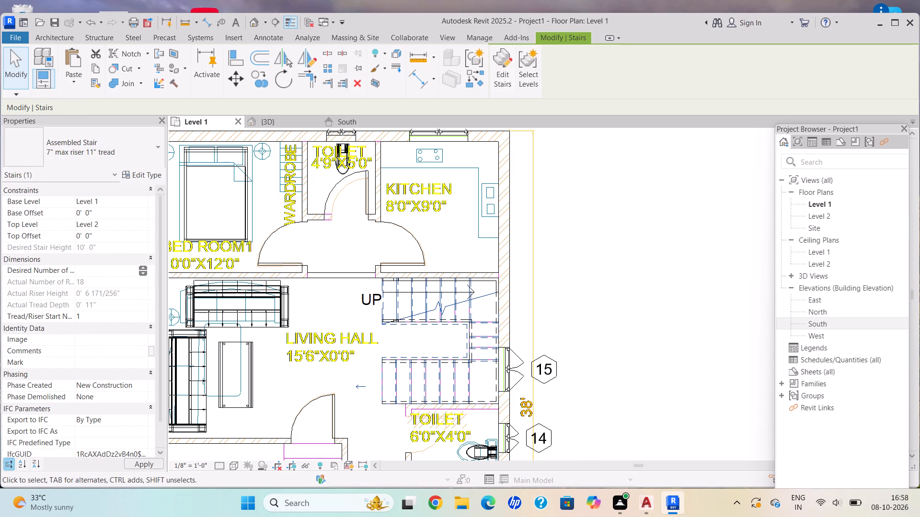
pyautogui.write('25')
pyautogui.press('Return')
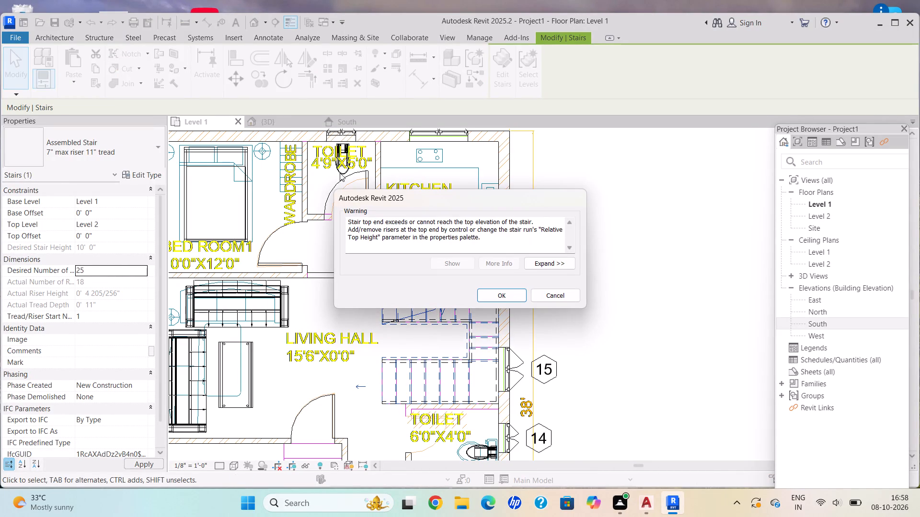
pyautogui.click(511, 295)
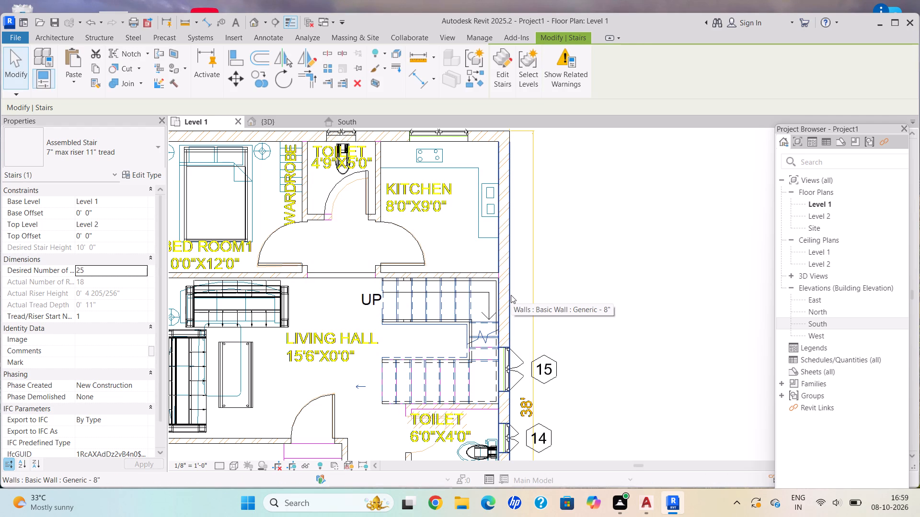
# Examine the roof, projecting stair railings and storeys from several sides in the 3D view.
pyautogui.scroll(1, 511, 295)
pyautogui.scroll(-1, 386, 144)
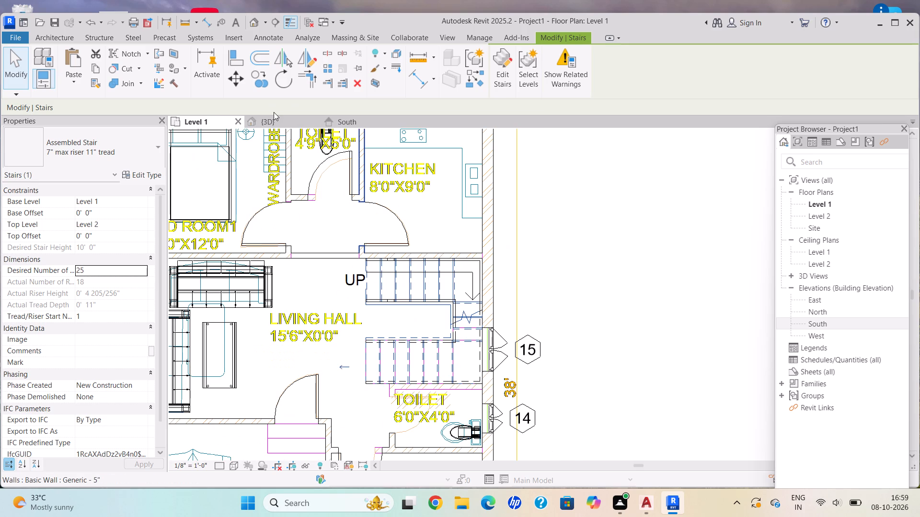
pyautogui.click(272, 116)
pyautogui.scroll(-7, 395, 174)
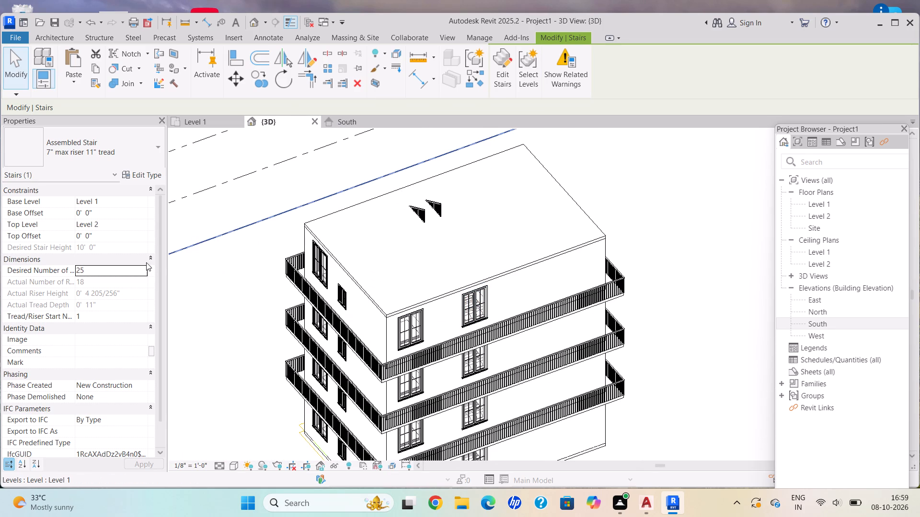
pyautogui.scroll(3, 453, 231)
pyautogui.scroll(-3, 458, 263)
pyautogui.scroll(1, 455, 269)
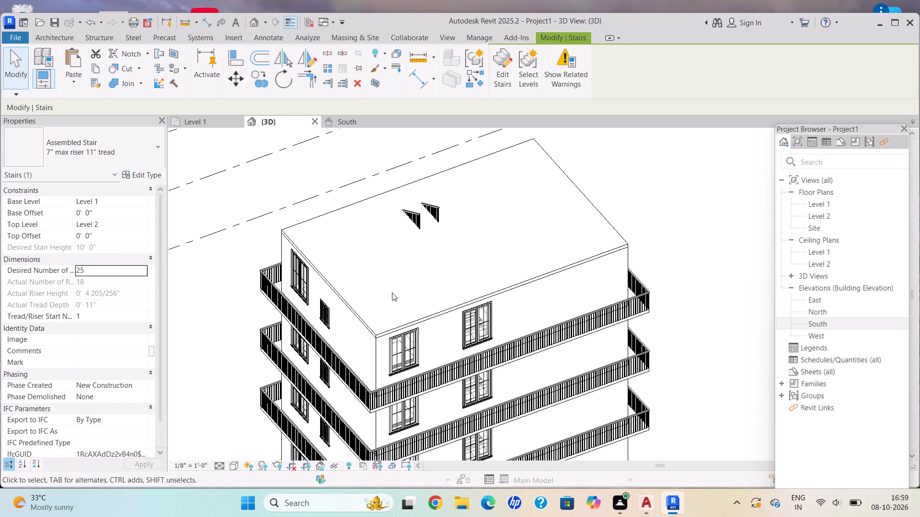
pyautogui.moveTo(392, 293); pyautogui.dragTo(478, 184, button='middle')
pyautogui.scroll(-5, 412, 204)
pyautogui.keyDown('shift'); pyautogui.moveTo(412, 202); pyautogui.dragTo(457, 230, button='middle'); pyautogui.keyUp('shift')
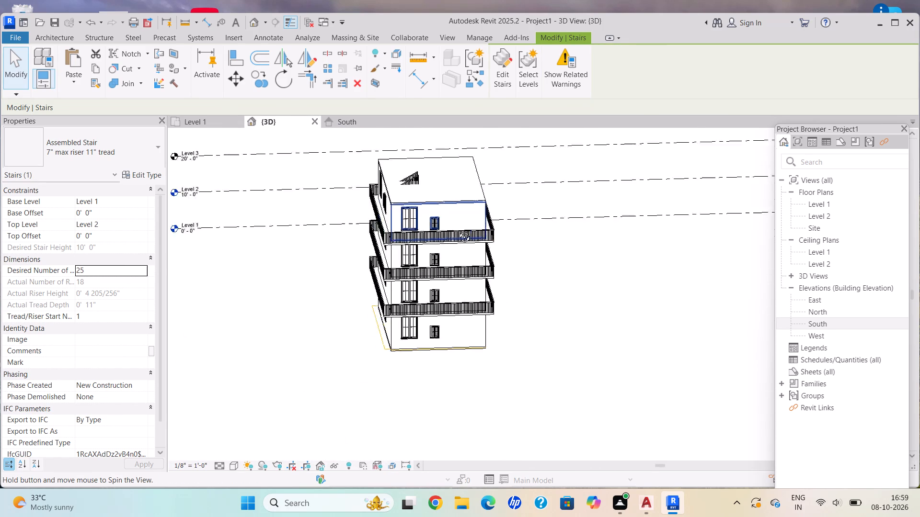
pyautogui.keyDown('shift'); pyautogui.moveTo(457, 230); pyautogui.dragTo(475, 244, button='middle'); pyautogui.keyUp('shift')
pyautogui.scroll(5, 450, 209)
pyautogui.scroll(-2, 399, 140)
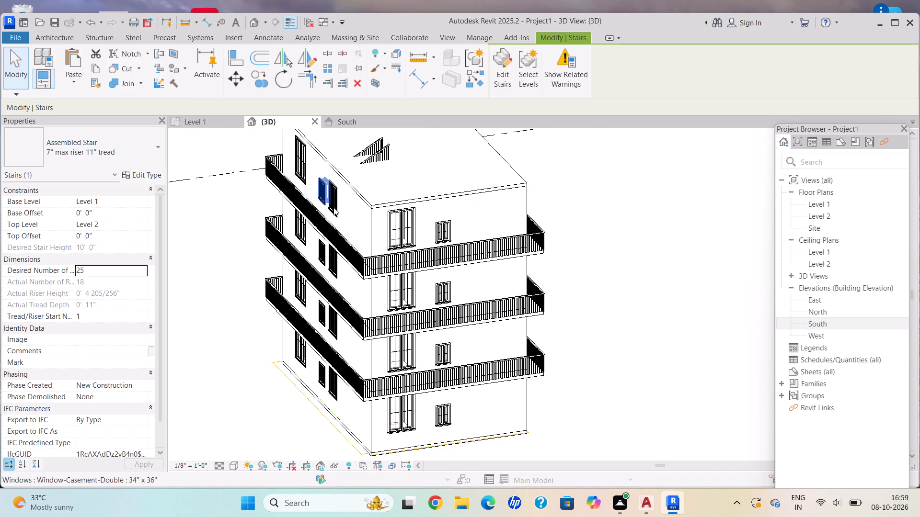
# Examine the flat roof, the stair railings projecting through it and the upper storeys in the 3D view.
pyautogui.scroll(-2, 338, 225)
pyautogui.scroll(2, 356, 175)
pyautogui.scroll(-1, 357, 172)
pyautogui.keyDown('shift'); pyautogui.moveTo(358, 170); pyautogui.dragTo(358, 264, button='middle'); pyautogui.keyUp('shift')
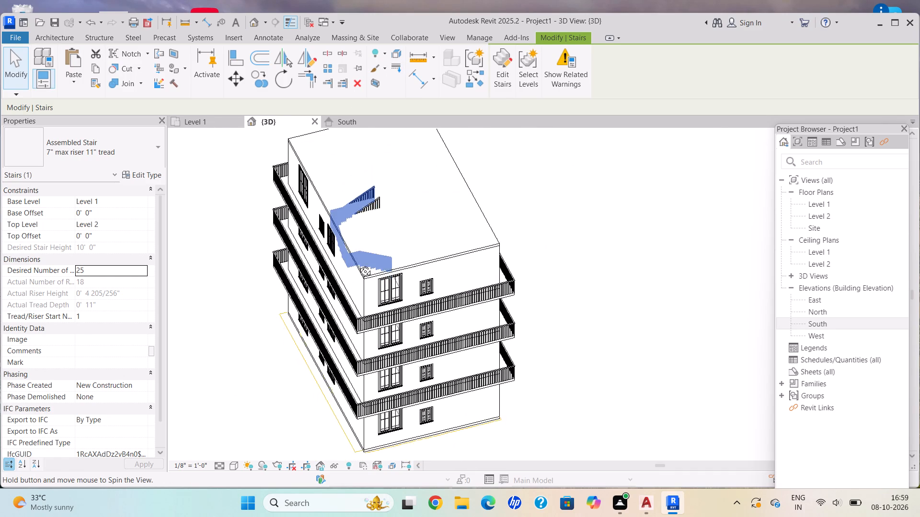
pyautogui.keyDown('shift'); pyautogui.moveTo(358, 264); pyautogui.dragTo(356, 274, button='middle'); pyautogui.keyUp('shift')
pyautogui.scroll(7, 364, 214)
pyautogui.keyDown('shift'); pyautogui.moveTo(438, 301); pyautogui.dragTo(411, 261, button='middle'); pyautogui.keyUp('shift')
pyautogui.keyDown('shift'); pyautogui.moveTo(410, 259); pyautogui.dragTo(406, 247, button='middle'); pyautogui.keyUp('shift')
pyautogui.scroll(-4, 406, 247)
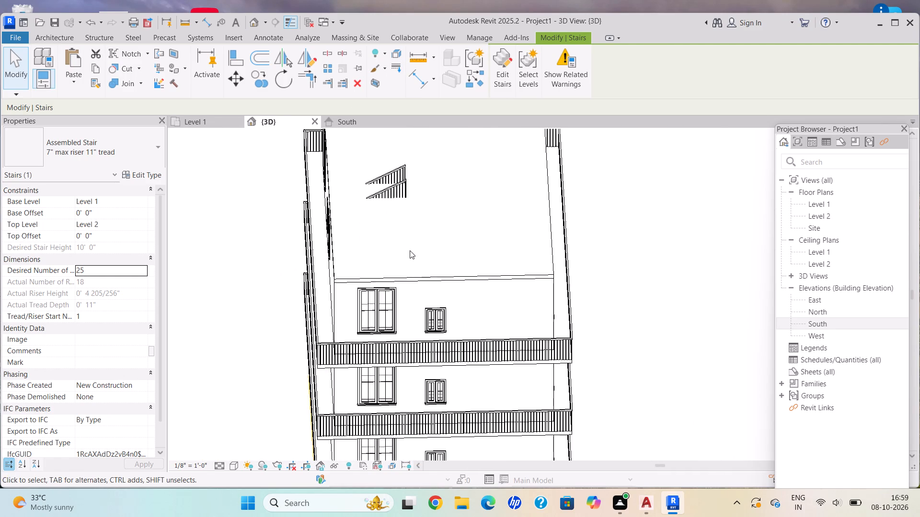
pyautogui.scroll(-3, 410, 250)
pyautogui.keyDown('shift'); pyautogui.moveTo(453, 293); pyautogui.dragTo(465, 203, button='middle'); pyautogui.keyUp('shift')
pyautogui.keyDown('shift'); pyautogui.scroll(1, 453, 293); pyautogui.keyUp('shift')
pyautogui.scroll(4, 408, 176)
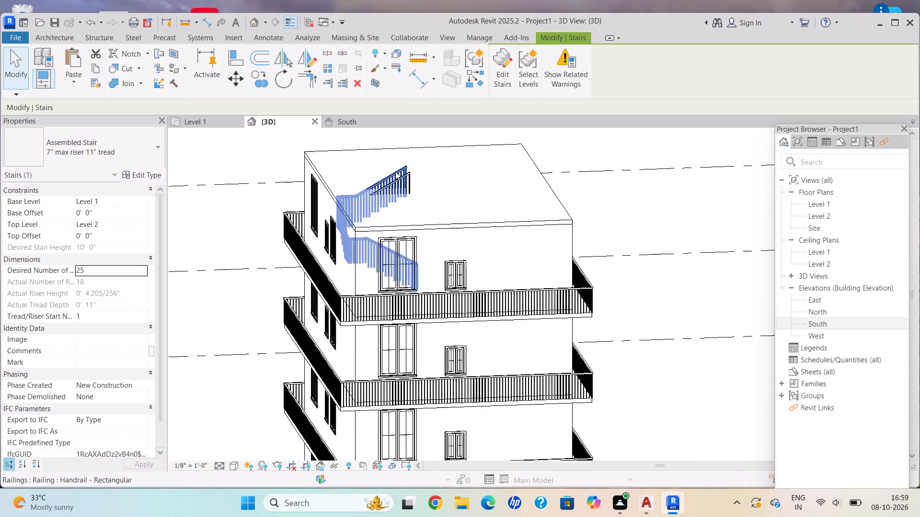
pyautogui.scroll(2, 395, 171)
pyautogui.scroll(-3, 457, 271)
pyautogui.scroll(1, 472, 311)
pyautogui.scroll(-4, 475, 315)
pyautogui.keyDown('shift'); pyautogui.middleClick(473, 316); pyautogui.keyUp('shift')
pyautogui.keyDown('shift'); pyautogui.moveTo(470, 315); pyautogui.dragTo(441, 277, button='middle'); pyautogui.keyUp('shift')
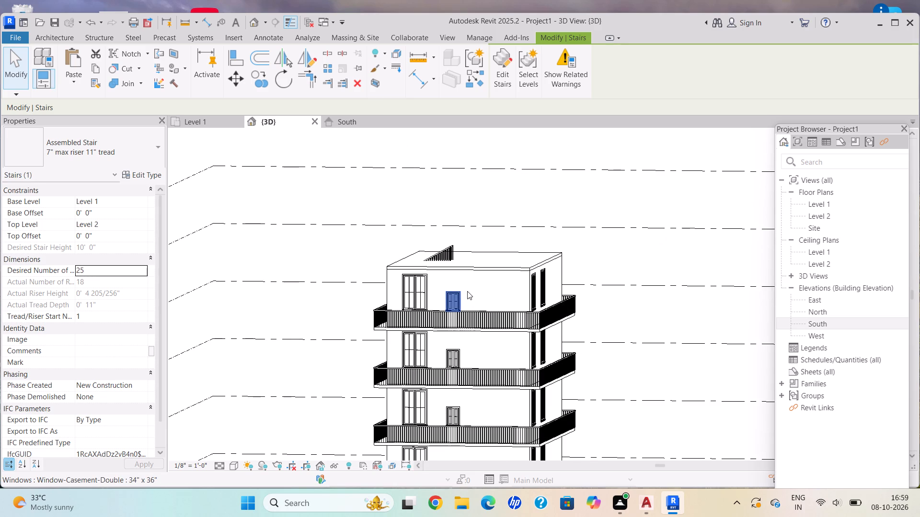
# Examine the whole building from several sides in the 3D view, including the lower storeys, windows, slab edges and balcony railings.
pyautogui.scroll(-1, 468, 292)
pyautogui.middleClick(468, 292)
pyautogui.moveTo(468, 292); pyautogui.dragTo(464, 277, button='middle')
pyautogui.moveTo(463, 268); pyautogui.dragTo(460, 214, button='middle')
pyautogui.scroll(-2, 525, 298)
pyautogui.scroll(6, 526, 299)
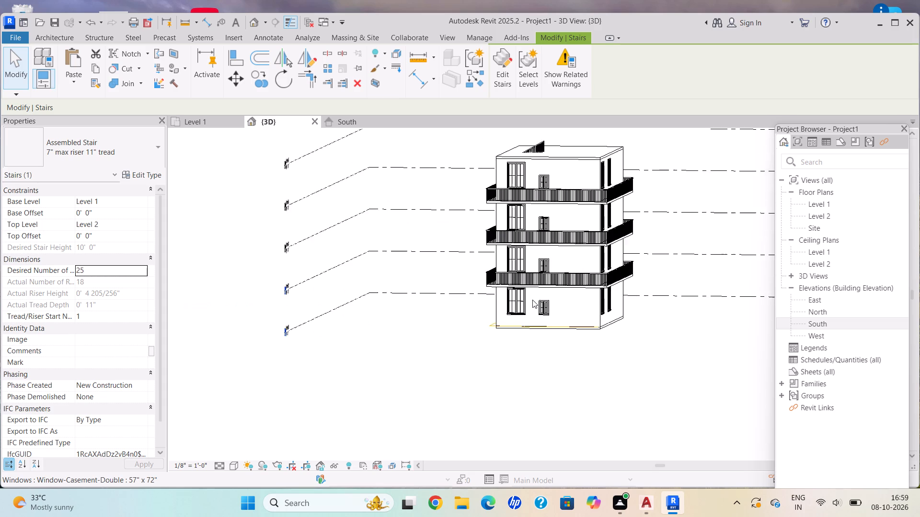
pyautogui.scroll(4, 532, 300)
pyautogui.scroll(-8, 573, 324)
pyautogui.keyDown('shift'); pyautogui.moveTo(566, 318); pyautogui.dragTo(590, 329, button='middle'); pyautogui.keyUp('shift')
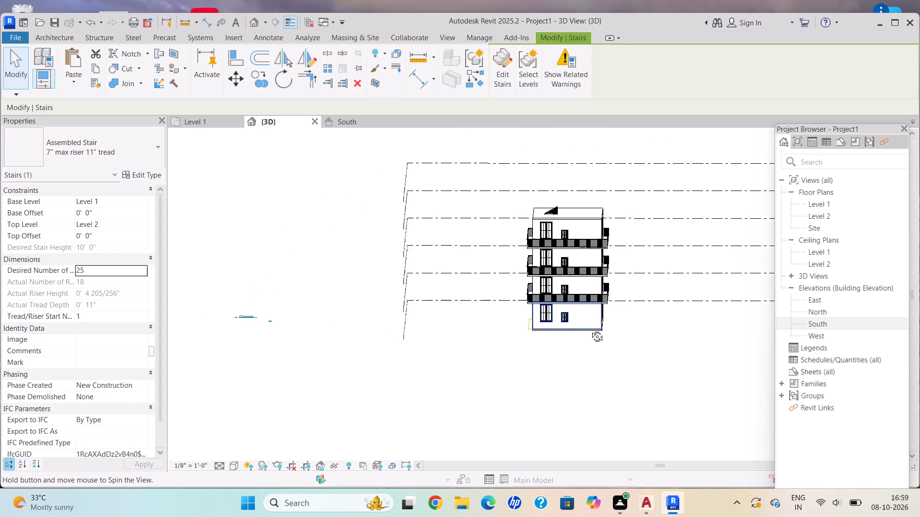
pyautogui.keyDown('shift'); pyautogui.moveTo(590, 329); pyautogui.dragTo(636, 377, button='middle'); pyautogui.keyUp('shift')
pyautogui.scroll(3, 603, 332)
pyautogui.scroll(-1, 612, 301)
pyautogui.scroll(6, 613, 301)
pyautogui.keyDown('shift'); pyautogui.scroll(1, 617, 329); pyautogui.keyUp('shift')
pyautogui.keyDown('shift'); pyautogui.middleClick(617, 329); pyautogui.keyUp('shift')
pyautogui.keyDown('shift'); pyautogui.moveTo(608, 327); pyautogui.dragTo(571, 315, button='middle'); pyautogui.keyUp('shift')
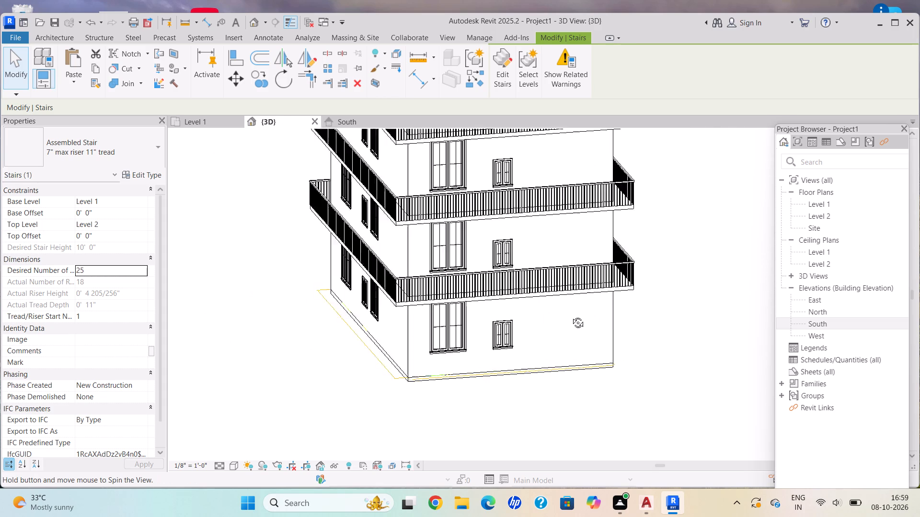
pyautogui.keyDown('shift'); pyautogui.moveTo(571, 315); pyautogui.dragTo(457, 314, button='middle'); pyautogui.keyUp('shift')
pyautogui.keyDown('shift'); pyautogui.middleClick(450, 309); pyautogui.keyUp('shift')
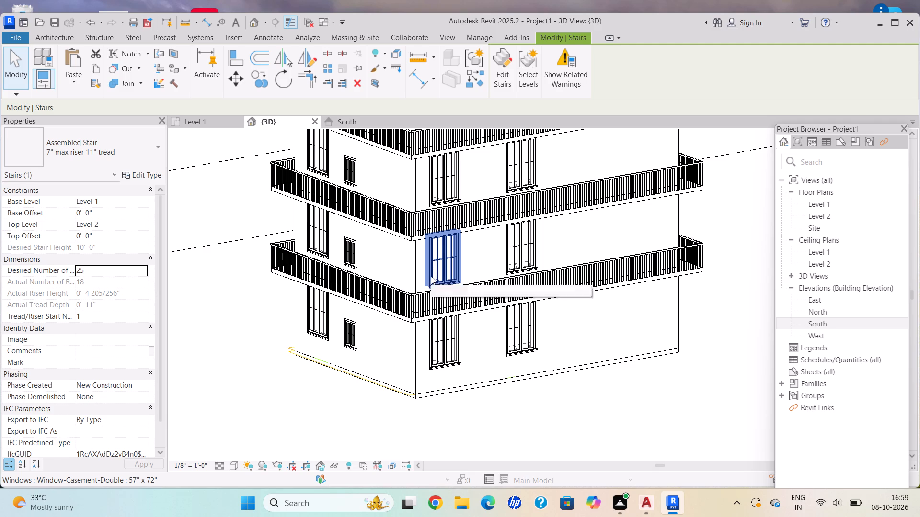
pyautogui.scroll(-5, 443, 340)
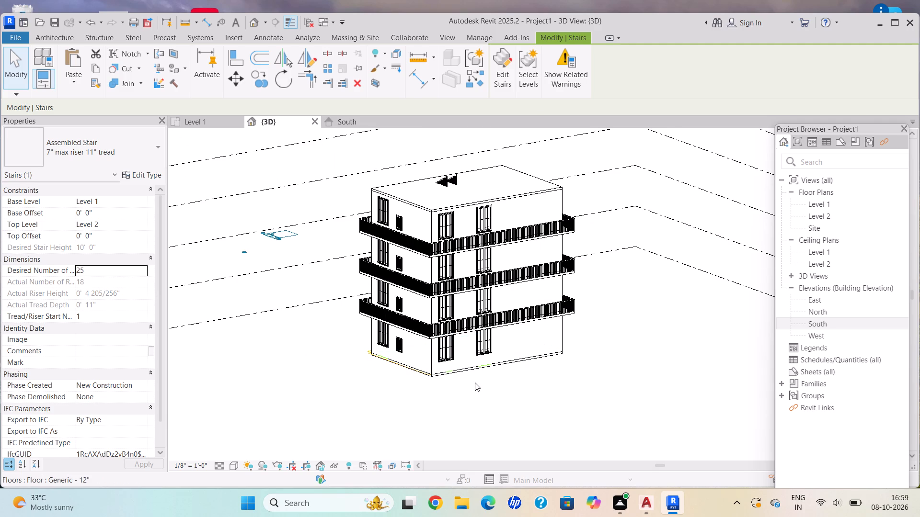
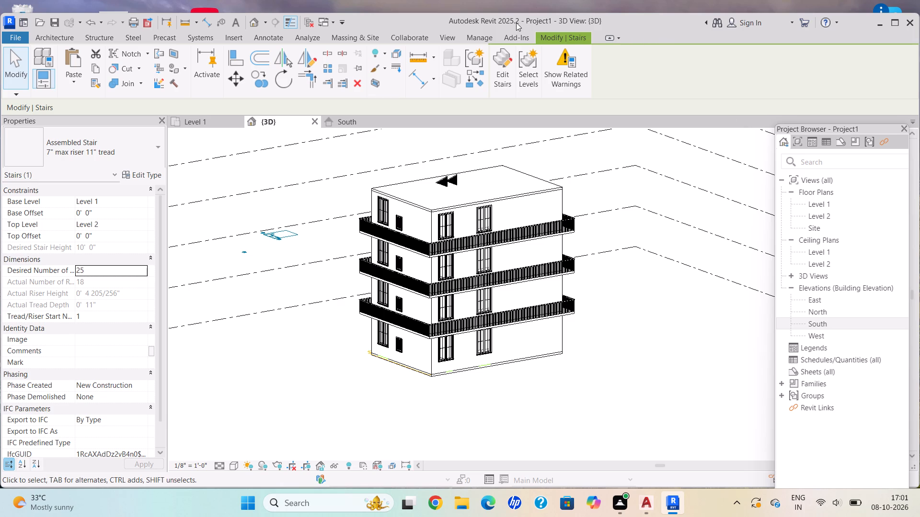
# Change the railing of the lowest balcony to the Glass Panel - Bottom Fill type.
pyautogui.scroll(5, 643, 52)
pyautogui.press('Escape')
pyautogui.scroll(3, 613, 361)
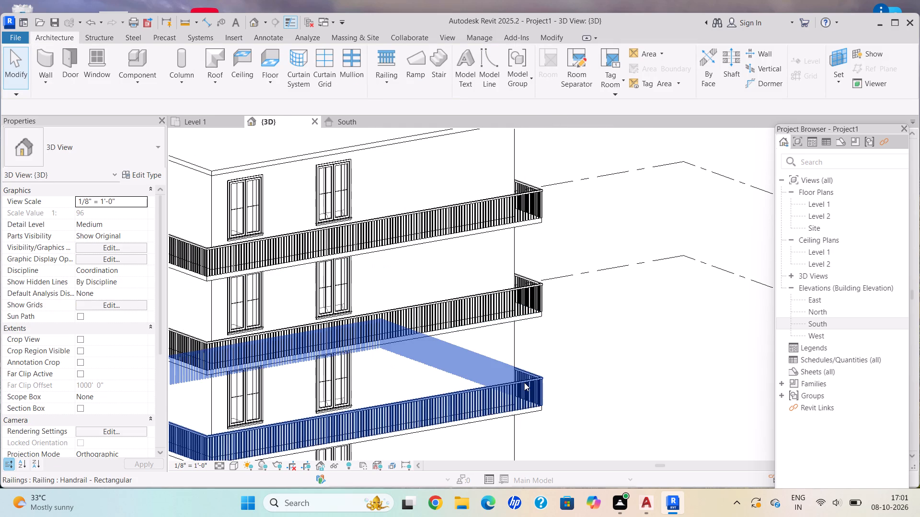
pyautogui.click(524, 383)
pyautogui.click(70, 146)
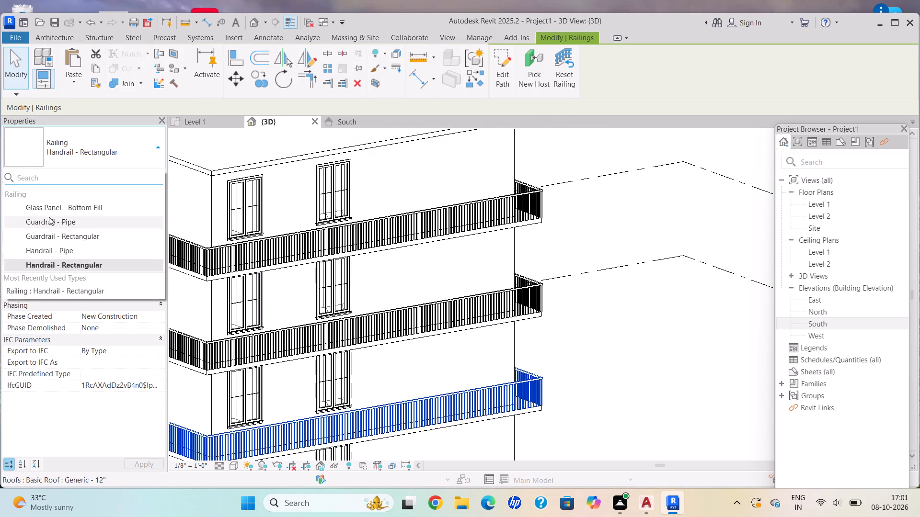
pyautogui.click(46, 208)
pyautogui.press('Escape')
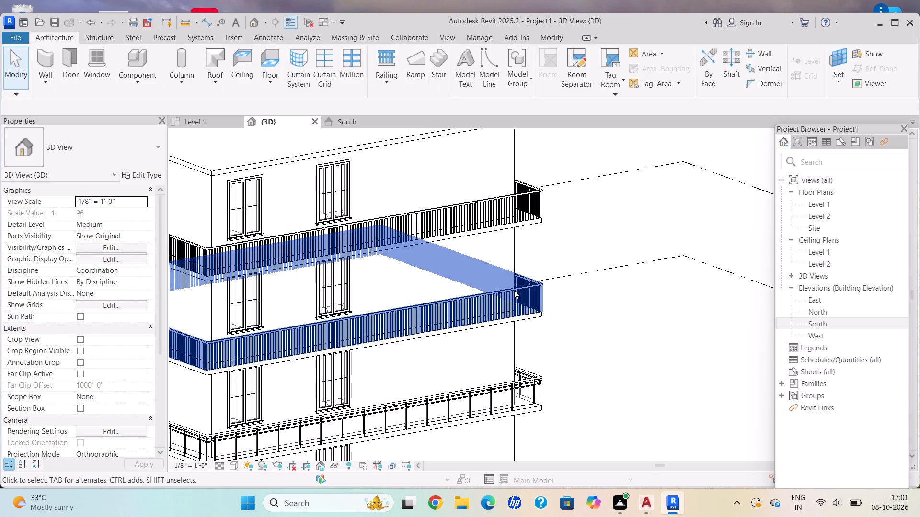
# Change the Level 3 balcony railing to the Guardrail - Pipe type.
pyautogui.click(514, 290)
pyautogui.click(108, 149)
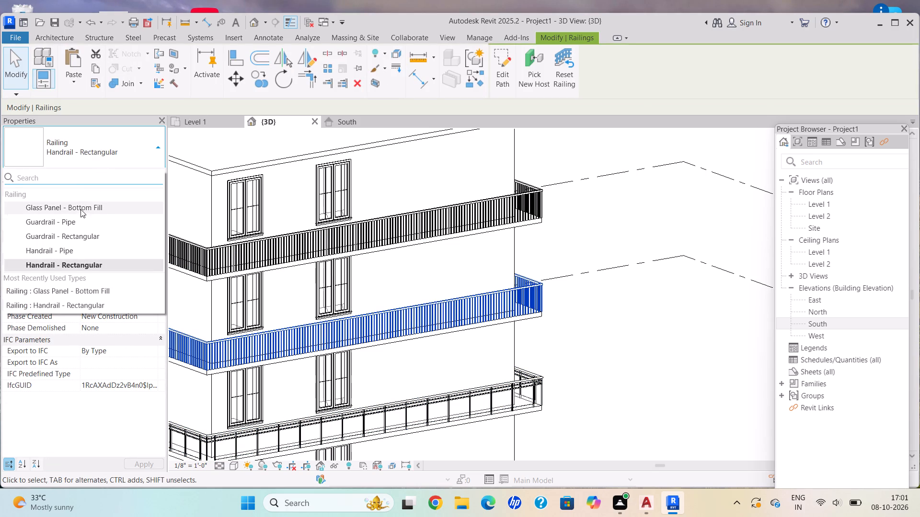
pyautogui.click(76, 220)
# Change the Level 3 balcony railing to the Glass Panel - Bottom Fill type.
pyautogui.scroll(3, 525, 295)
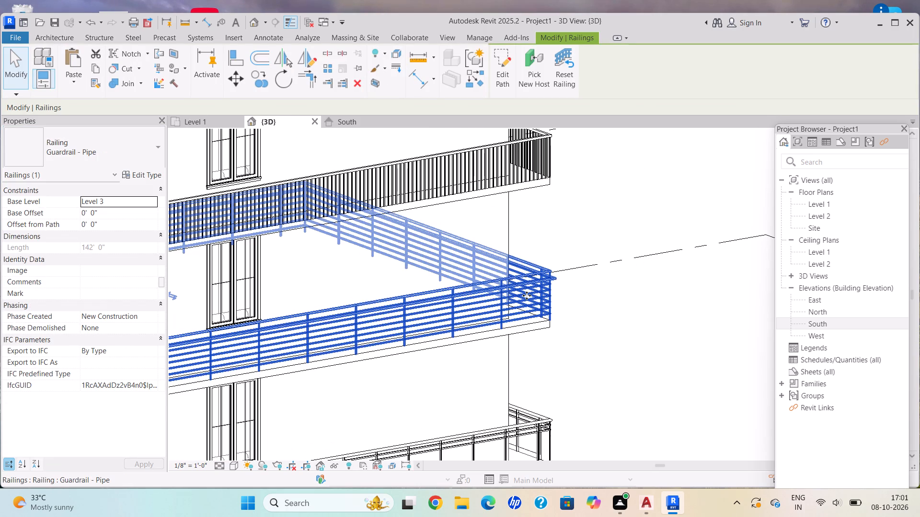
pyautogui.click(518, 285)
pyautogui.click(97, 157)
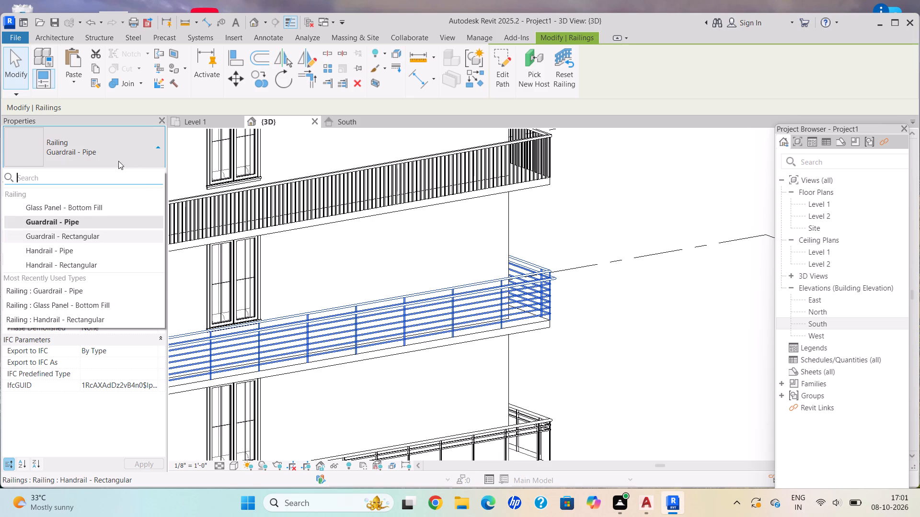
pyautogui.click(70, 204)
# Change the Level 4 balcony railing to the Glass Panel - Bottom Fill type.
pyautogui.scroll(-2, 479, 283)
pyautogui.moveTo(470, 271); pyautogui.dragTo(478, 276, button='middle')
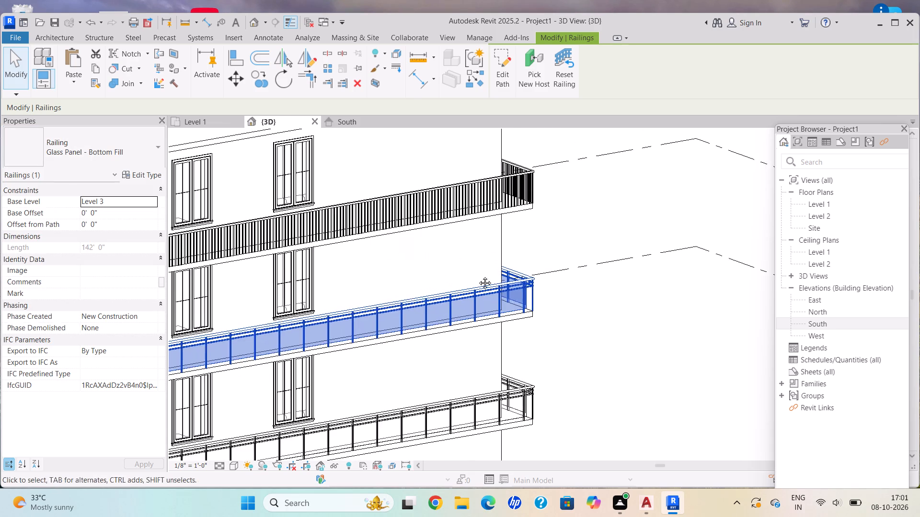
pyautogui.moveTo(478, 276); pyautogui.dragTo(521, 333, button='middle')
pyautogui.click(486, 254)
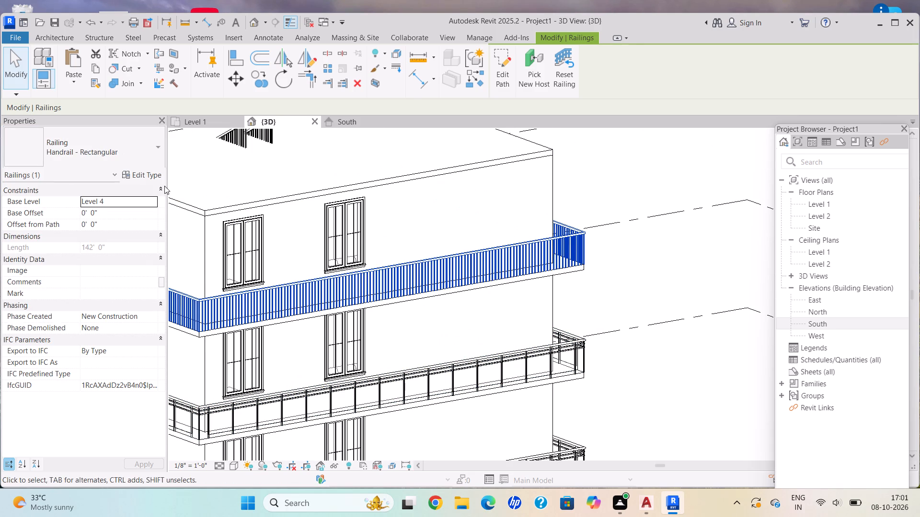
pyautogui.click(111, 150)
pyautogui.click(60, 208)
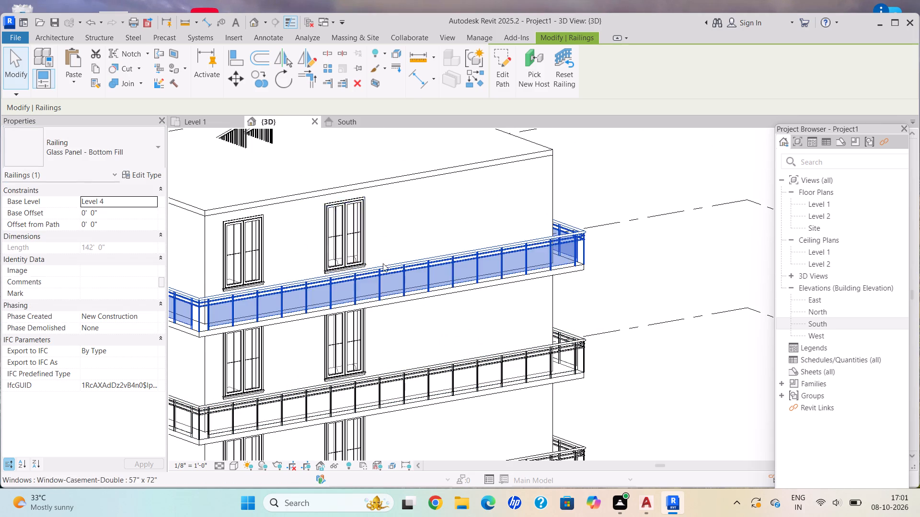
pyautogui.scroll(-3, 410, 279)
pyautogui.press('Escape')
# Examine the balcony railings, facades and roof from several sides of the building in the 3D view.
pyautogui.scroll(-2, 483, 316)
pyautogui.moveTo(483, 316); pyautogui.dragTo(411, 219, button='middle')
pyautogui.scroll(3, 417, 239)
pyautogui.scroll(-1, 411, 234)
pyautogui.scroll(2, 411, 233)
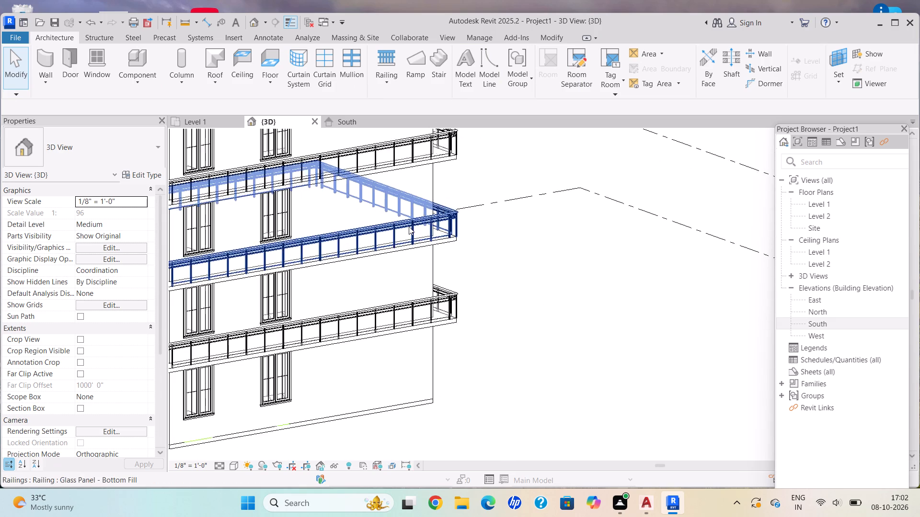
pyautogui.moveTo(456, 255); pyautogui.dragTo(506, 325, button='middle')
pyautogui.scroll(-1, 387, 280)
pyautogui.scroll(2, 387, 279)
pyautogui.scroll(-2, 387, 277)
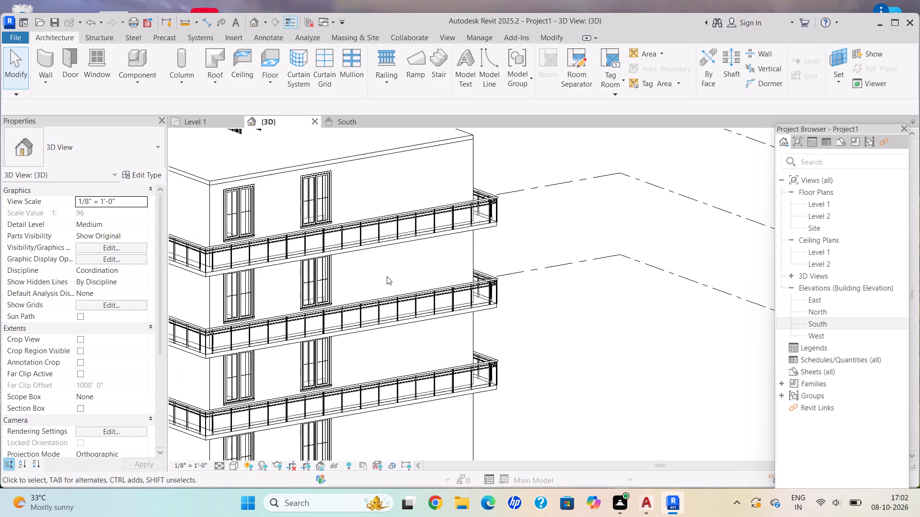
pyautogui.moveTo(398, 281); pyautogui.dragTo(431, 303, button='middle')
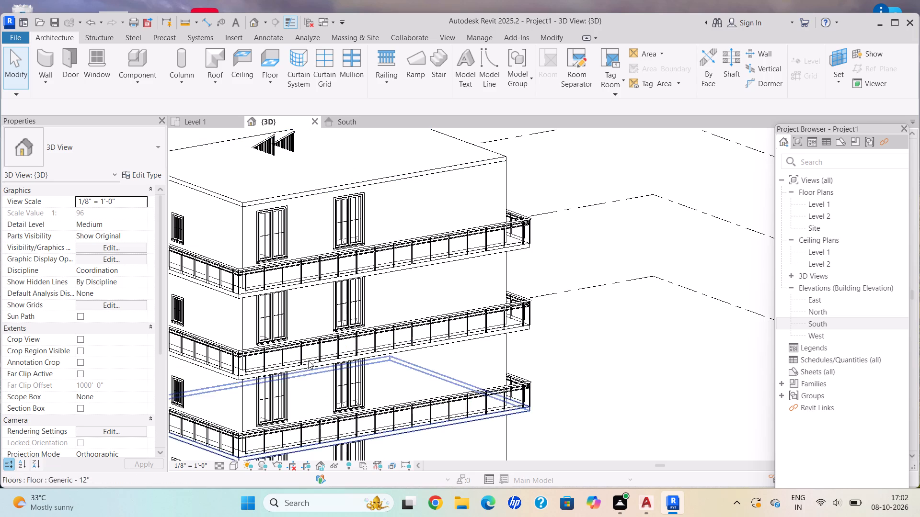
pyautogui.scroll(-2, 482, 212)
pyautogui.moveTo(483, 212); pyautogui.dragTo(488, 214, button='middle')
pyautogui.moveTo(502, 223); pyautogui.dragTo(510, 228, button='middle')
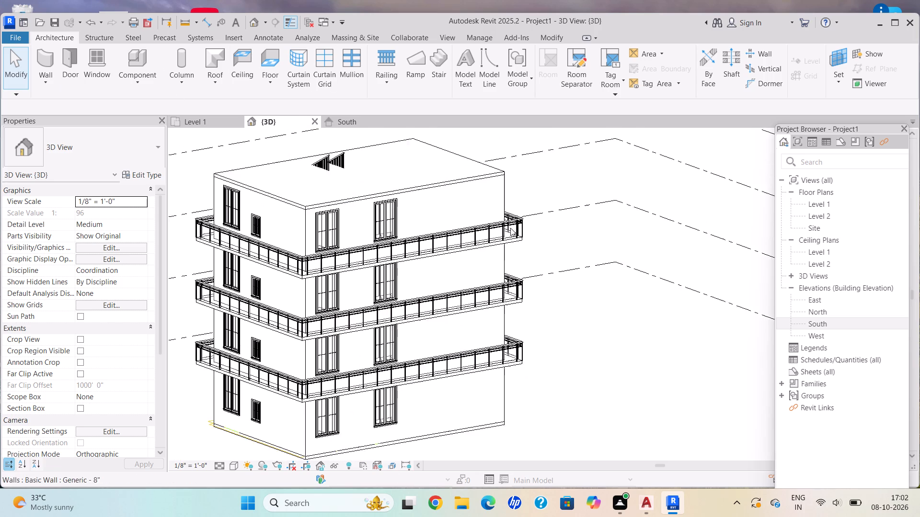
pyautogui.moveTo(510, 228); pyautogui.dragTo(543, 239, button='middle')
pyautogui.keyDown('shift'); pyautogui.moveTo(433, 307); pyautogui.dragTo(341, 283, button='middle'); pyautogui.keyUp('shift')
pyautogui.scroll(-1, 418, 247)
pyautogui.keyDown('shift'); pyautogui.moveTo(420, 247); pyautogui.dragTo(450, 286, button='middle'); pyautogui.keyUp('shift')
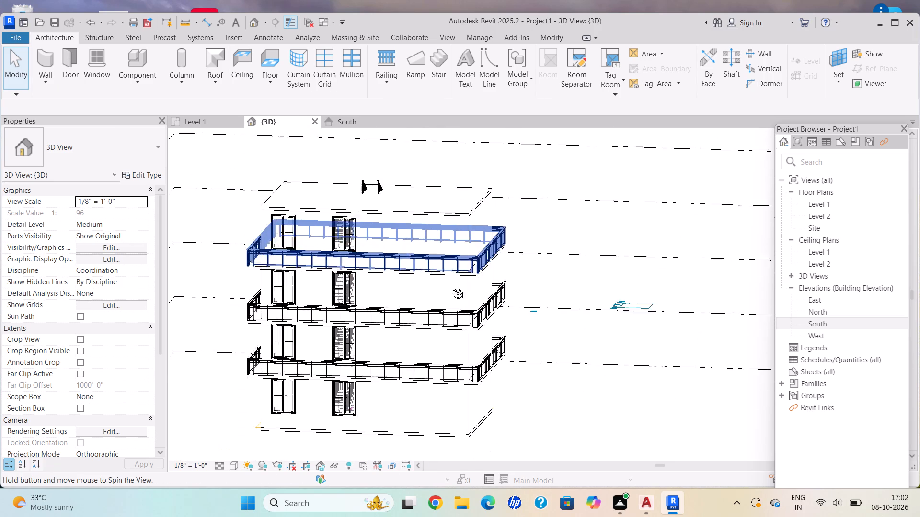
pyautogui.keyDown('shift'); pyautogui.moveTo(450, 286); pyautogui.dragTo(462, 294, button='middle'); pyautogui.keyUp('shift')
pyautogui.scroll(7, 414, 226)
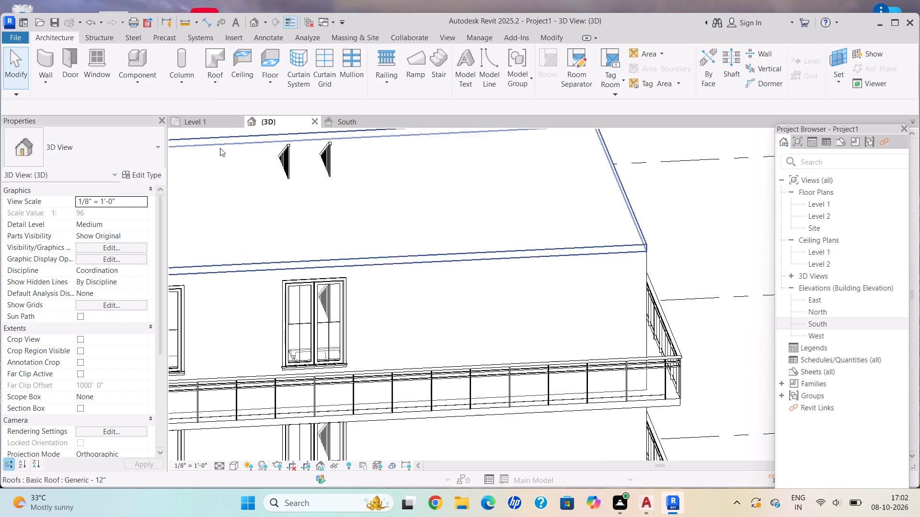
pyautogui.scroll(3, 100, 256)
pyautogui.scroll(-7, 269, 188)
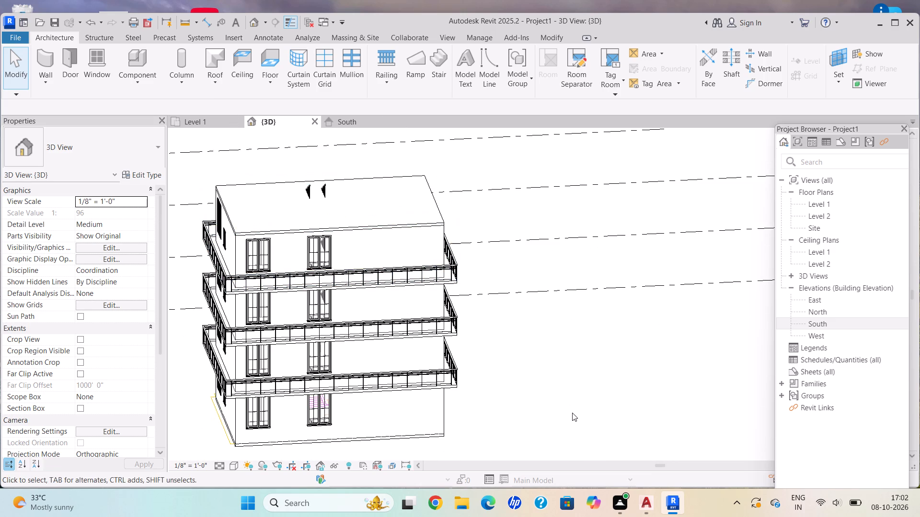
pyautogui.moveTo(572, 413); pyautogui.dragTo(588, 348, button='middle')
pyautogui.scroll(8, 473, 368)
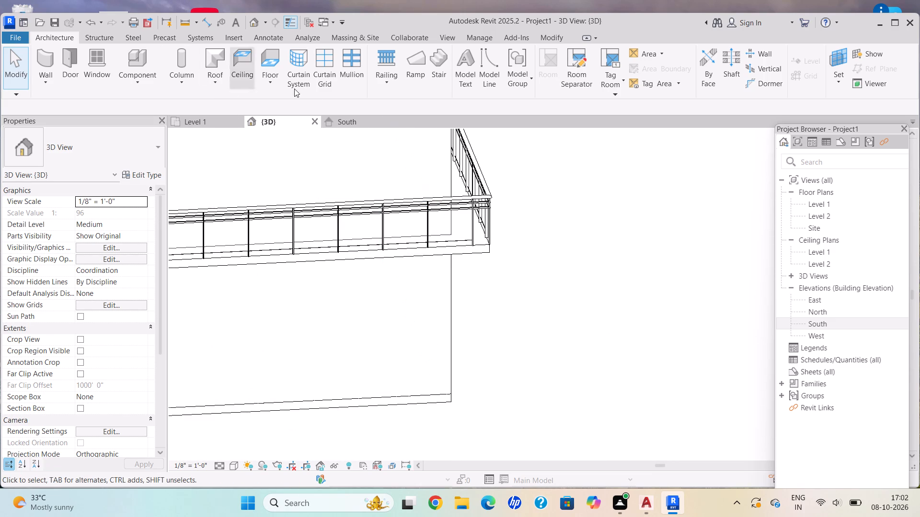
# Compare the building in the South elevation, the Level 1 floor plan and the 3D view.
pyautogui.click(340, 125)
pyautogui.scroll(2, 503, 271)
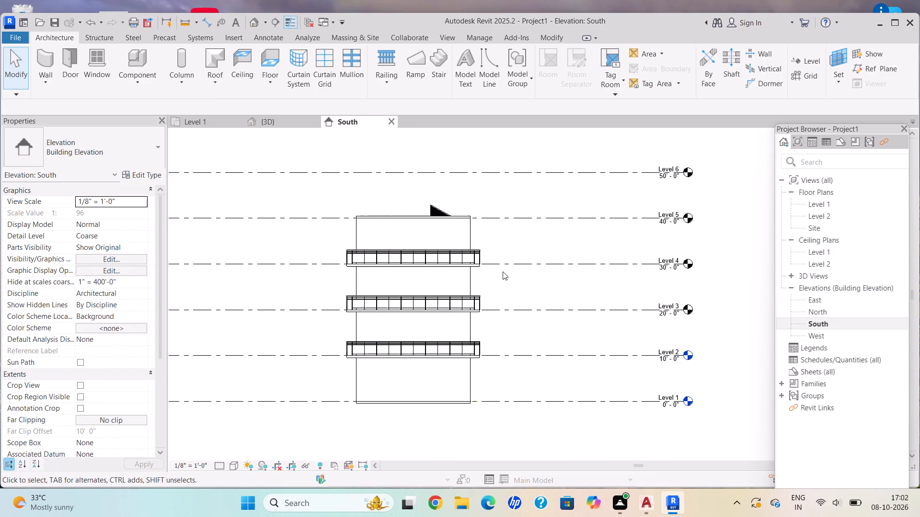
pyautogui.scroll(2, 502, 276)
pyautogui.moveTo(503, 281); pyautogui.dragTo(411, 252, button='middle')
pyautogui.scroll(-1, 411, 252)
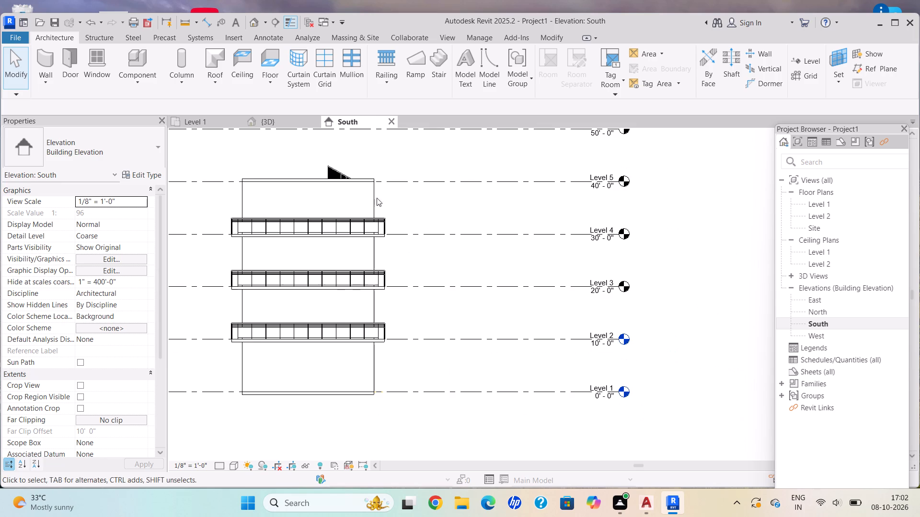
pyautogui.click(199, 119)
pyautogui.scroll(-6, 355, 200)
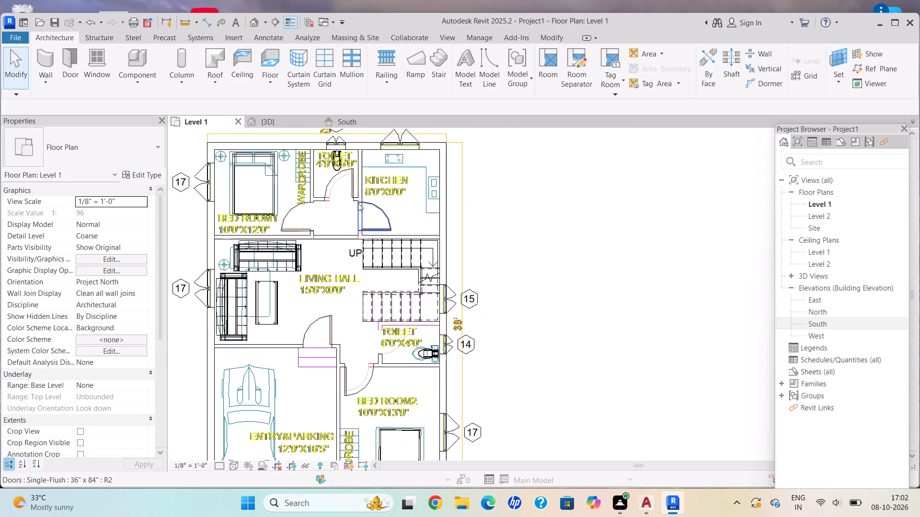
pyautogui.scroll(-2, 358, 203)
pyautogui.moveTo(358, 203); pyautogui.dragTo(376, 219, button='middle')
pyautogui.scroll(6, 372, 207)
pyautogui.click(299, 125)
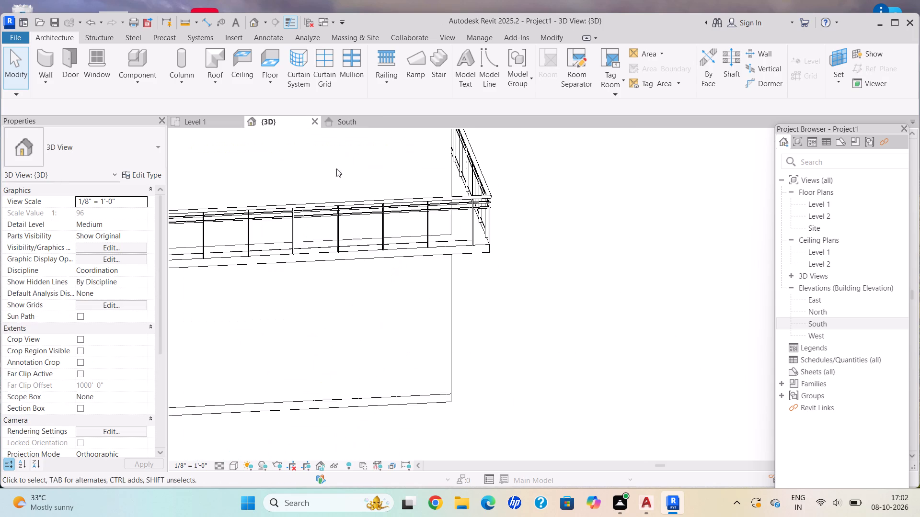
pyautogui.scroll(-5, 343, 173)
pyautogui.moveTo(350, 177); pyautogui.dragTo(455, 373, button='middle')
pyautogui.scroll(-5, 458, 343)
pyautogui.scroll(2, 418, 253)
pyautogui.scroll(1, 454, 317)
pyautogui.moveTo(454, 316); pyautogui.dragTo(445, 283, button='middle')
pyautogui.scroll(2, 437, 286)
# Examine the room, stair and furniture layout on the Level 1 floor plan and check the South elevation.
pyautogui.click(209, 120)
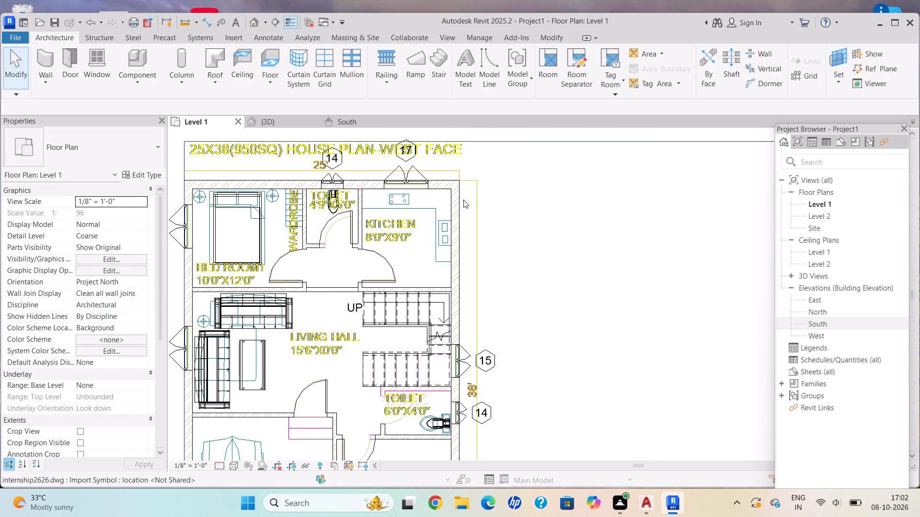
pyautogui.scroll(-1, 521, 343)
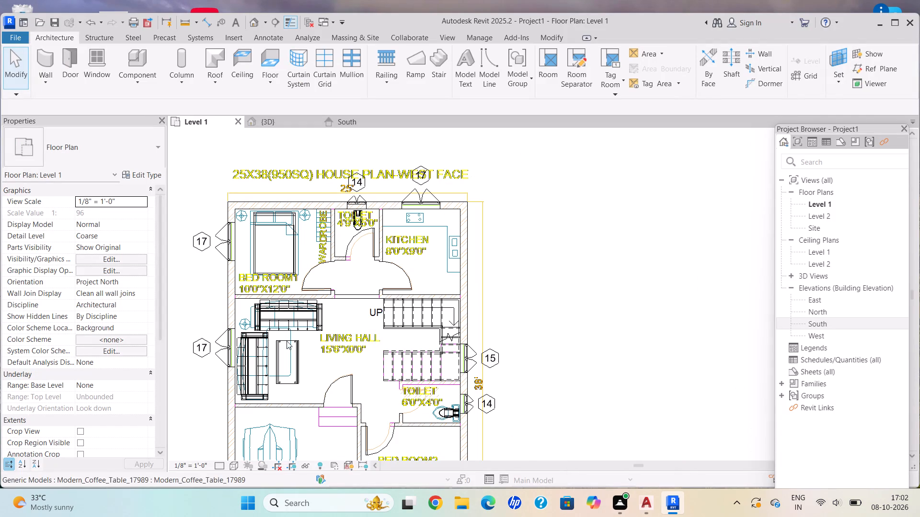
pyautogui.scroll(3, 360, 279)
pyautogui.scroll(-2, 351, 269)
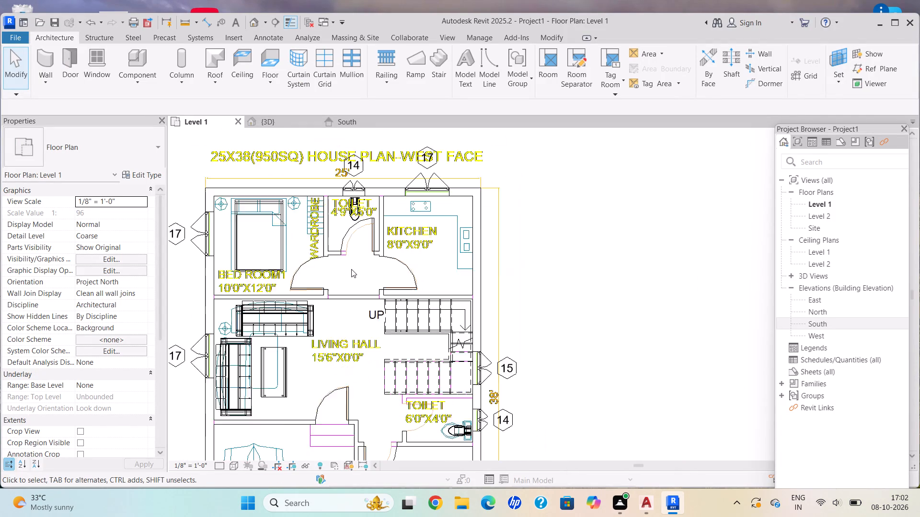
pyautogui.scroll(-1, 351, 269)
pyautogui.moveTo(351, 269); pyautogui.dragTo(372, 243, button='middle')
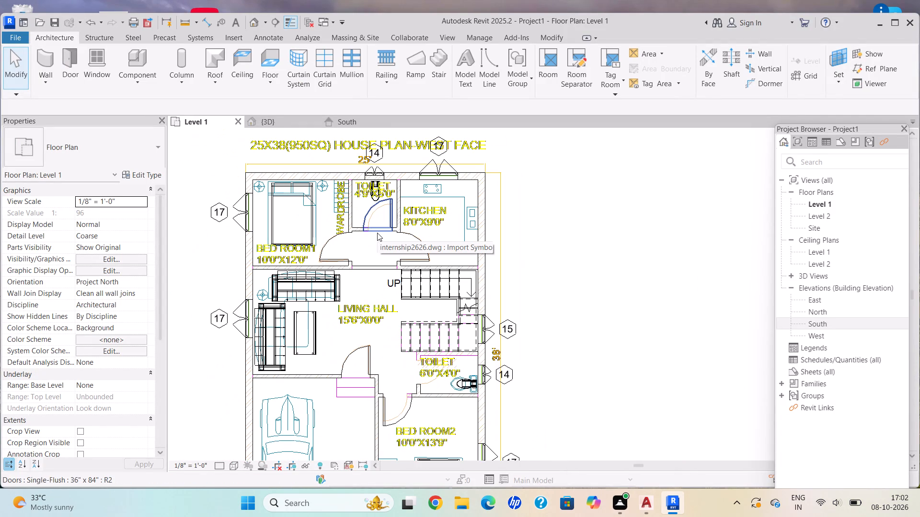
pyautogui.scroll(-4, 377, 233)
pyautogui.scroll(1, 377, 233)
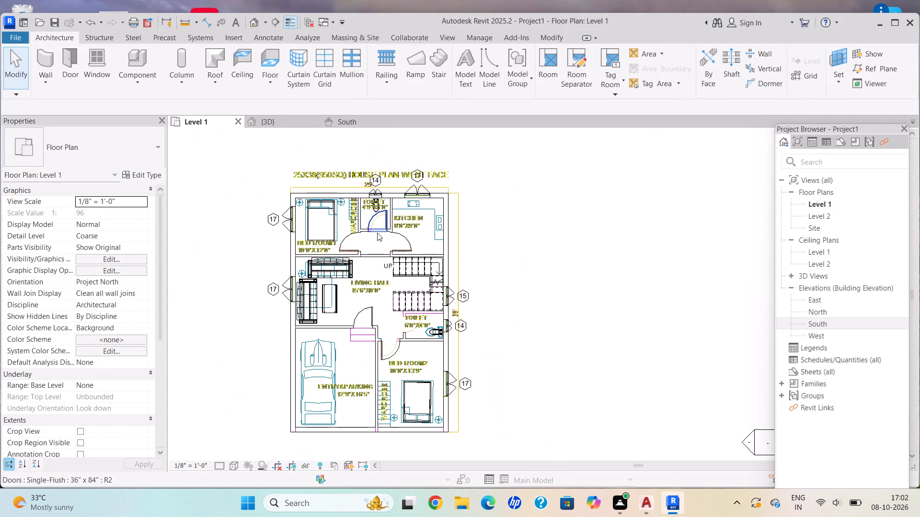
pyautogui.moveTo(377, 233); pyautogui.dragTo(387, 189, button='middle')
pyautogui.scroll(4, 353, 381)
pyautogui.scroll(-1, 376, 311)
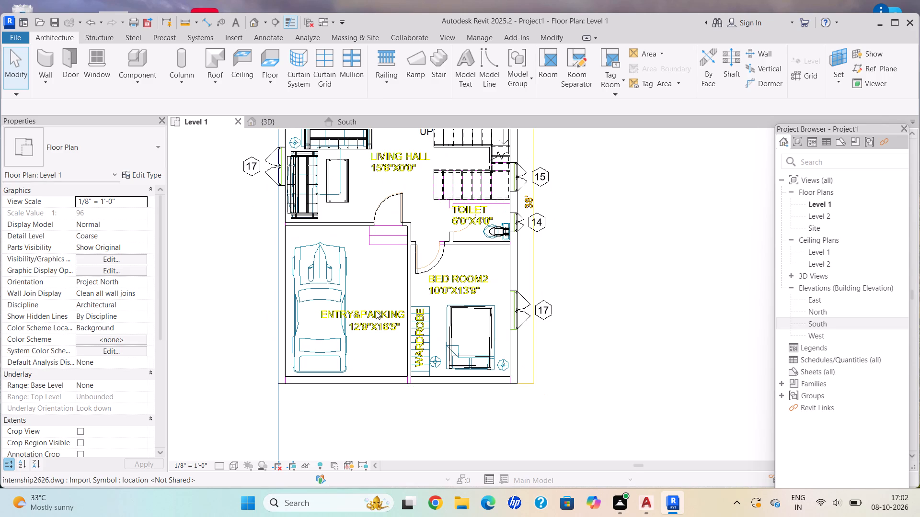
pyautogui.moveTo(356, 272); pyautogui.dragTo(382, 301, button='middle')
pyautogui.press('Escape')
pyautogui.scroll(2, 488, 197)
pyautogui.moveTo(488, 197); pyautogui.dragTo(508, 221, button='middle')
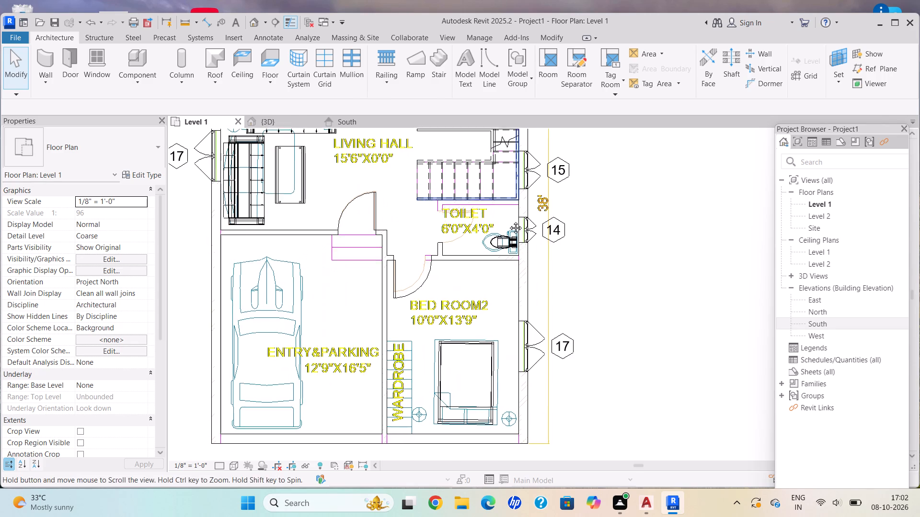
pyautogui.moveTo(508, 221); pyautogui.dragTo(529, 283, button='middle')
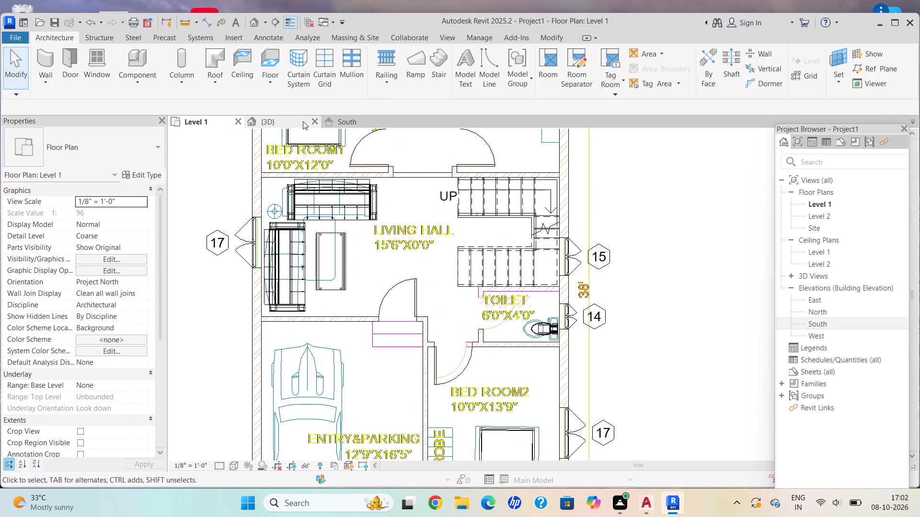
pyautogui.click(351, 121)
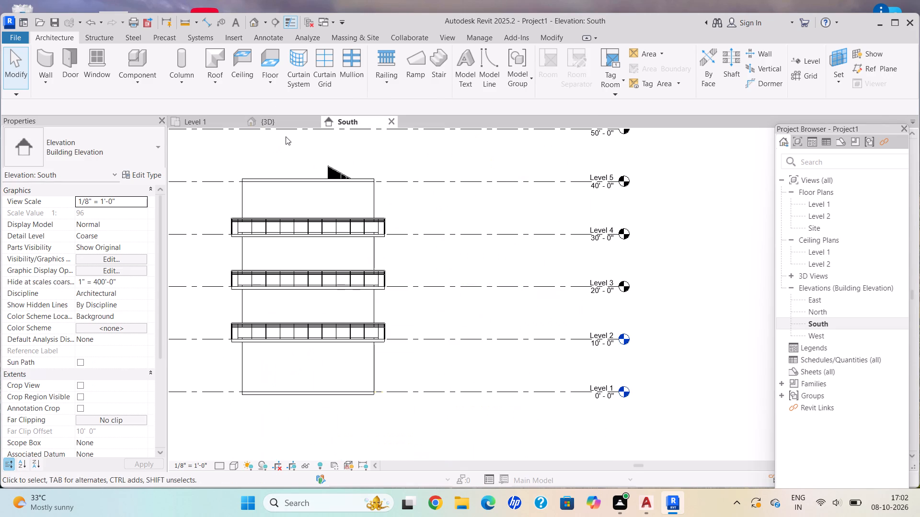
# Set the visual style of the 3D view to Shaded.
pyautogui.click(277, 122)
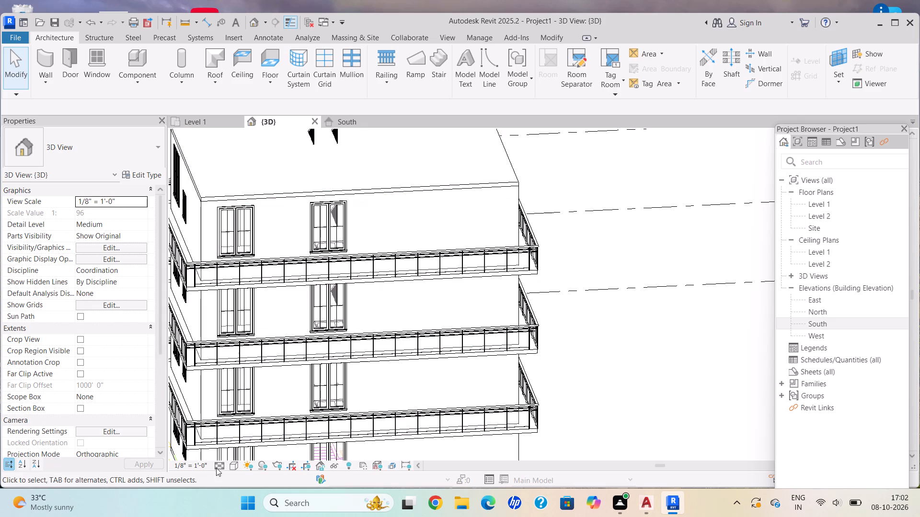
pyautogui.click(231, 458)
pyautogui.click(233, 469)
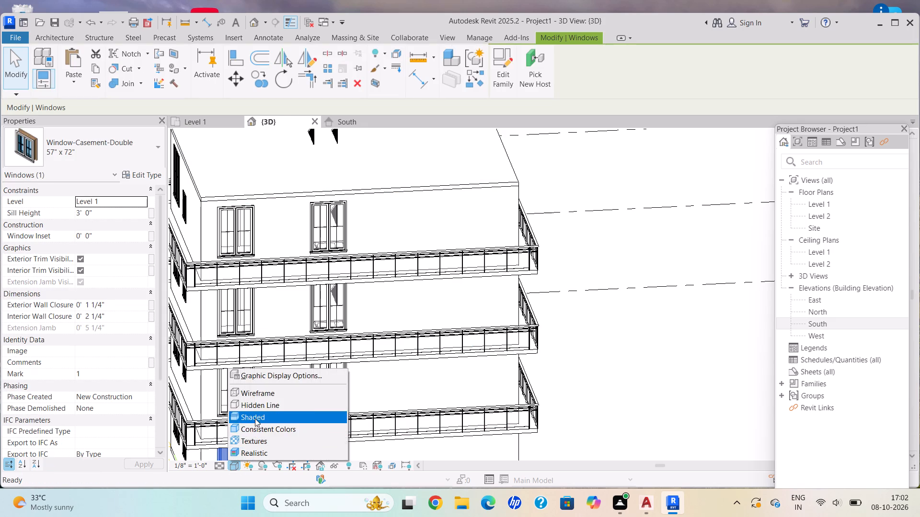
pyautogui.click(255, 418)
pyautogui.press('Escape')
# Examine the shaded building's glass balcony railings, windows and walls from different sides.
pyautogui.scroll(-4, 356, 344)
pyautogui.keyDown('shift'); pyautogui.moveTo(365, 347); pyautogui.dragTo(436, 376, button='middle'); pyautogui.keyUp('shift')
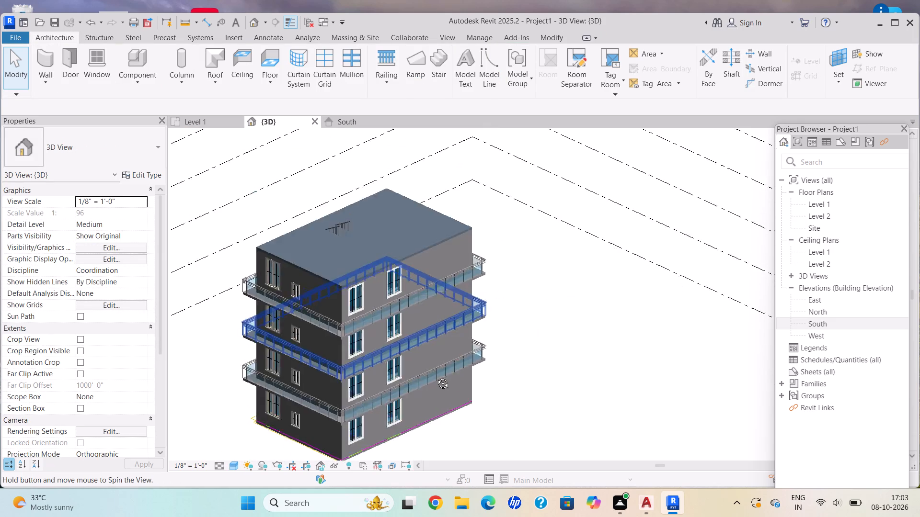
pyautogui.keyDown('shift'); pyautogui.moveTo(436, 376); pyautogui.dragTo(458, 365, button='middle'); pyautogui.keyUp('shift')
pyautogui.scroll(6, 362, 399)
pyautogui.keyDown('shift'); pyautogui.moveTo(374, 371); pyautogui.dragTo(506, 295, button='middle'); pyautogui.keyUp('shift')
pyautogui.keyDown('shift'); pyautogui.moveTo(538, 291); pyautogui.dragTo(562, 291, button='middle'); pyautogui.keyUp('shift')
pyautogui.keyDown('shift'); pyautogui.middleClick(577, 300); pyautogui.keyUp('shift')
pyautogui.keyDown('shift'); pyautogui.moveTo(584, 305); pyautogui.dragTo(599, 320, button='middle'); pyautogui.keyUp('shift')
pyautogui.keyDown('shift'); pyautogui.middleClick(600, 322); pyautogui.keyUp('shift')
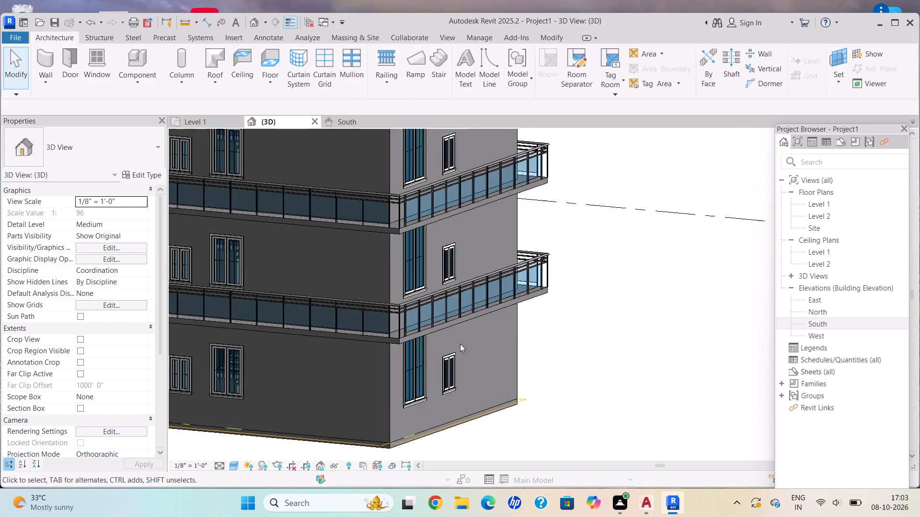
# Examine the glass balcony railings and the closed ground-floor walls of the shaded building from different sides.
pyautogui.scroll(3, 456, 345)
pyautogui.scroll(-2, 456, 345)
pyautogui.keyDown('shift'); pyautogui.moveTo(454, 345); pyautogui.dragTo(457, 357, button='middle'); pyautogui.keyUp('shift')
pyautogui.keyDown('shift'); pyautogui.moveTo(563, 330); pyautogui.dragTo(667, 312, button='middle'); pyautogui.keyUp('shift')
pyautogui.keyDown('shift'); pyautogui.moveTo(752, 294); pyautogui.dragTo(755, 290, button='middle'); pyautogui.keyUp('shift')
pyautogui.keyDown('shift'); pyautogui.moveTo(331, 296); pyautogui.dragTo(549, 310, button='middle'); pyautogui.keyUp('shift')
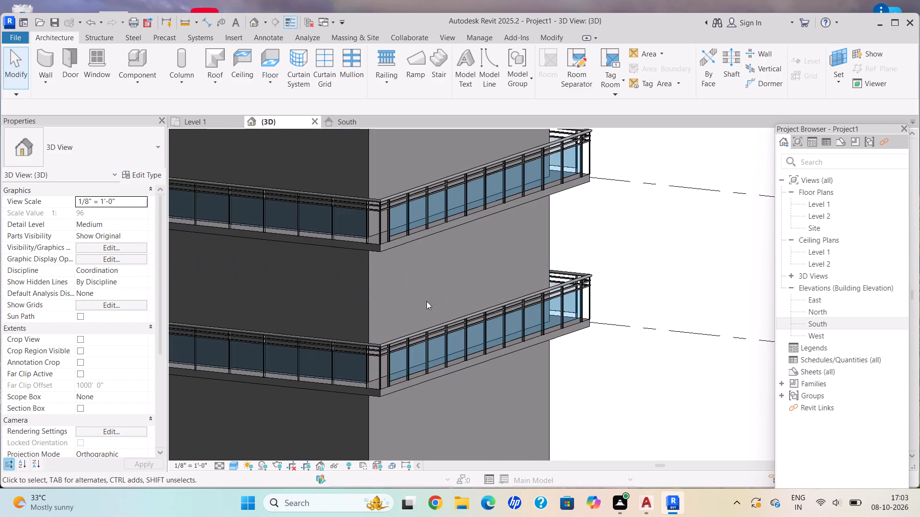
pyautogui.keyDown('shift'); pyautogui.moveTo(413, 303); pyautogui.dragTo(318, 303, button='middle'); pyautogui.keyUp('shift')
pyautogui.scroll(-4, 317, 298)
pyautogui.middleClick(317, 292)
pyautogui.moveTo(325, 295); pyautogui.dragTo(506, 300, button='middle')
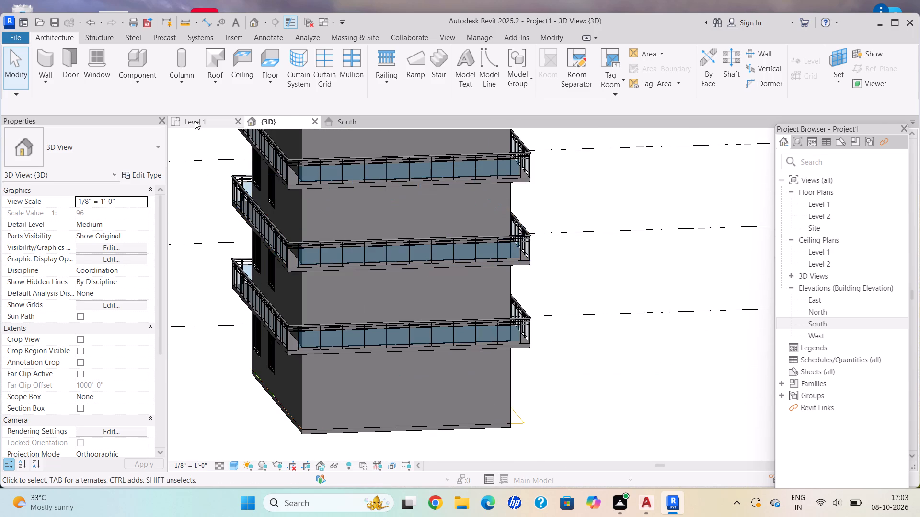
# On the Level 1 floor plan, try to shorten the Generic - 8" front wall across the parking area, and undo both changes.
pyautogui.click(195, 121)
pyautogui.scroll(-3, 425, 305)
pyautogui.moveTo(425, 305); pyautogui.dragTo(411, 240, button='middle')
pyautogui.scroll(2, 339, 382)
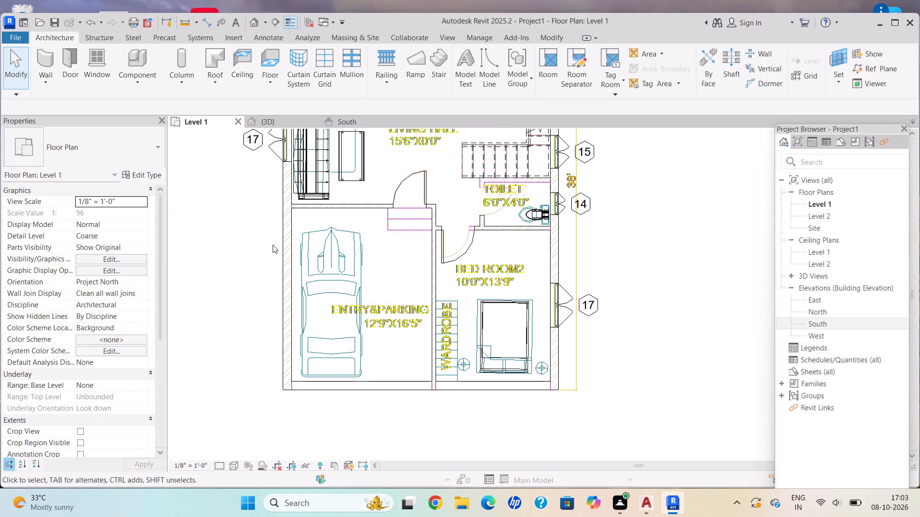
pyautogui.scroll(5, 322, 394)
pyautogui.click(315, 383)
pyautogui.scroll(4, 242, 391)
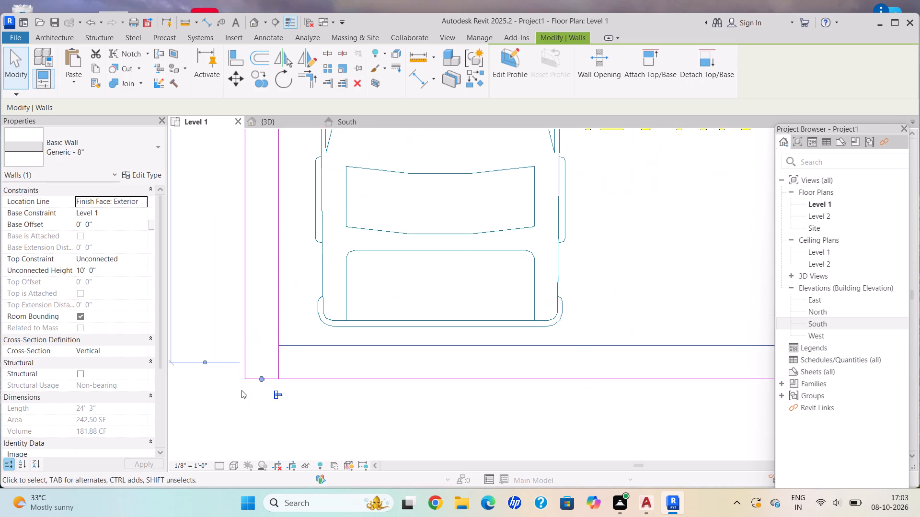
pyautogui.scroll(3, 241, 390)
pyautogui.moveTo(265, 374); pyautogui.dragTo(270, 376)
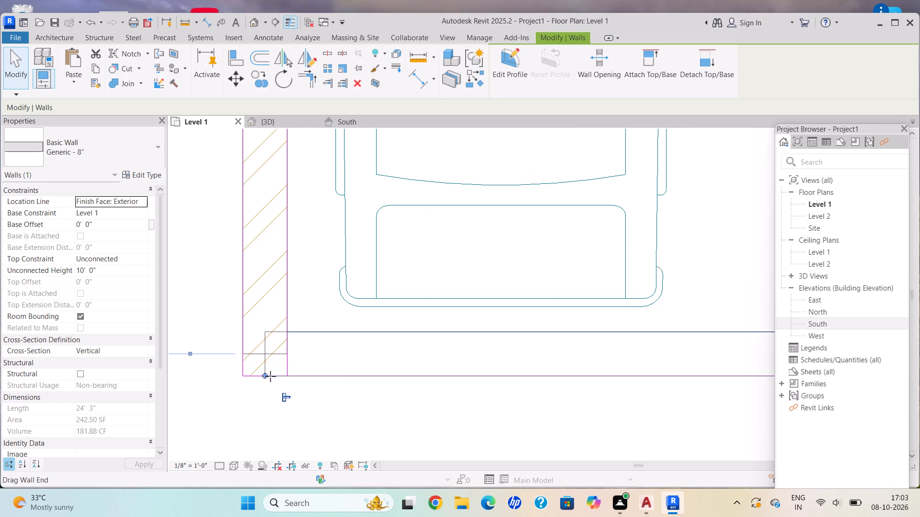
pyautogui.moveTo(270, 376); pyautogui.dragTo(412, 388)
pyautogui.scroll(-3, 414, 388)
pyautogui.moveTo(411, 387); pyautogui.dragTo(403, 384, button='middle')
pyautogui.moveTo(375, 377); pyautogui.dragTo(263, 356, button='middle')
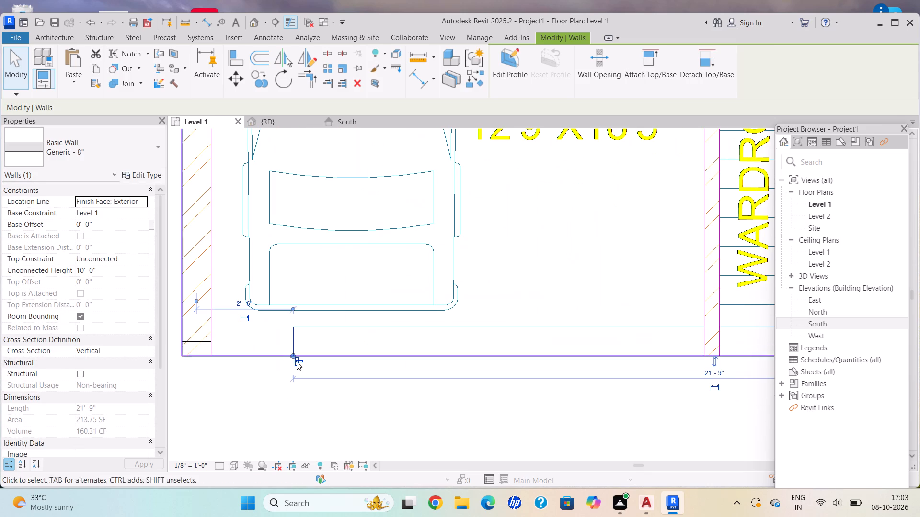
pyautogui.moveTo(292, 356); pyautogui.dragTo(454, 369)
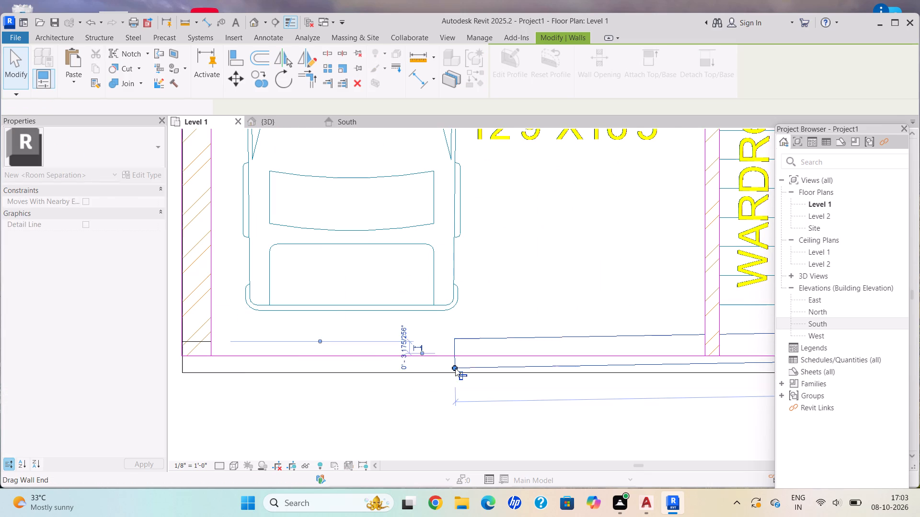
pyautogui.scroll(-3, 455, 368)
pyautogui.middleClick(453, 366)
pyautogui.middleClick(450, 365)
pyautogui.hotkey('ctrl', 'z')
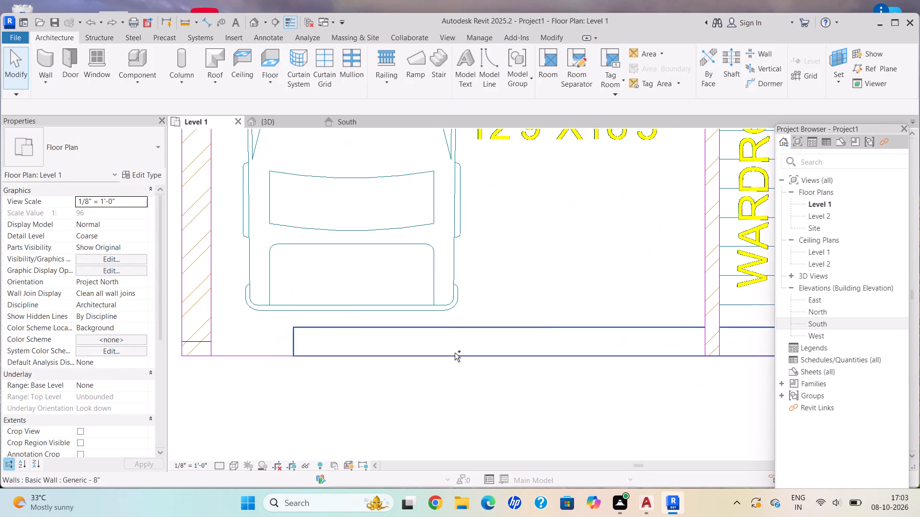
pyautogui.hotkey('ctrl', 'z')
# Shorten the front wall to 11' 1 1/2" so it ends at the partition between the parking and Bedroom 2, opening the parking front.
pyautogui.click(327, 374)
pyautogui.scroll(4, 261, 376)
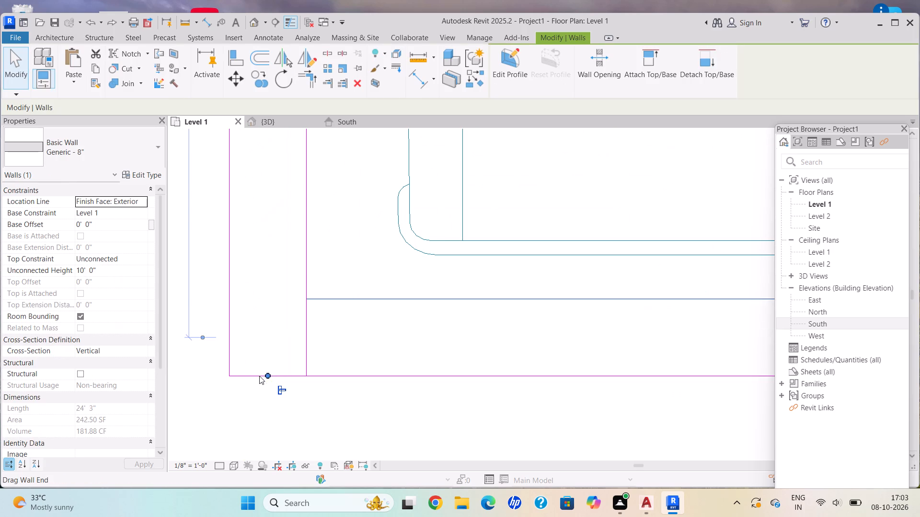
pyautogui.moveTo(267, 375); pyautogui.dragTo(360, 380)
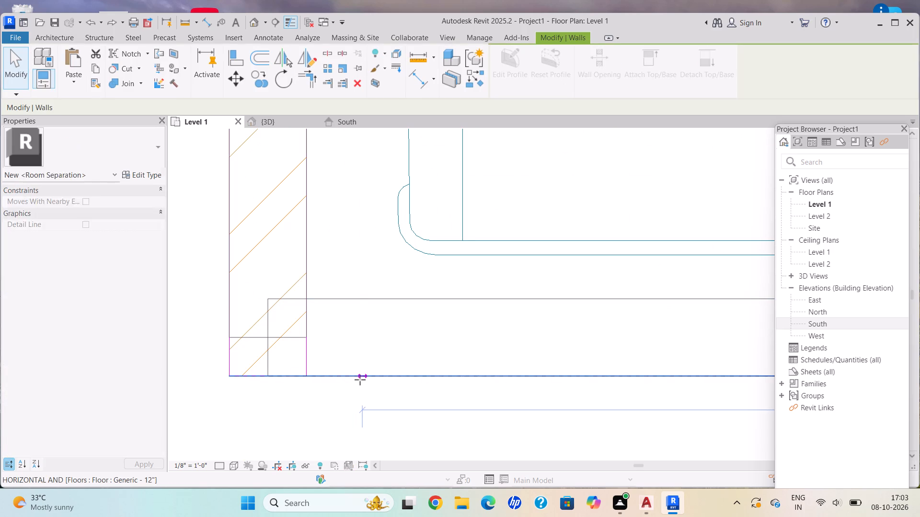
pyautogui.moveTo(362, 375); pyautogui.dragTo(523, 382)
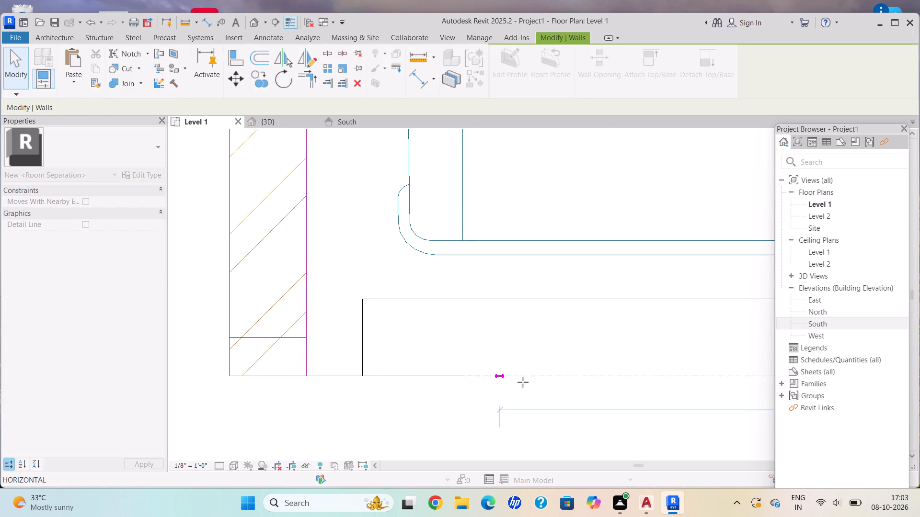
pyautogui.moveTo(523, 382); pyautogui.dragTo(560, 379)
pyautogui.scroll(-1, 560, 379)
pyautogui.moveTo(551, 376); pyautogui.dragTo(545, 374, button='middle')
pyautogui.moveTo(512, 367); pyautogui.dragTo(281, 355, button='middle')
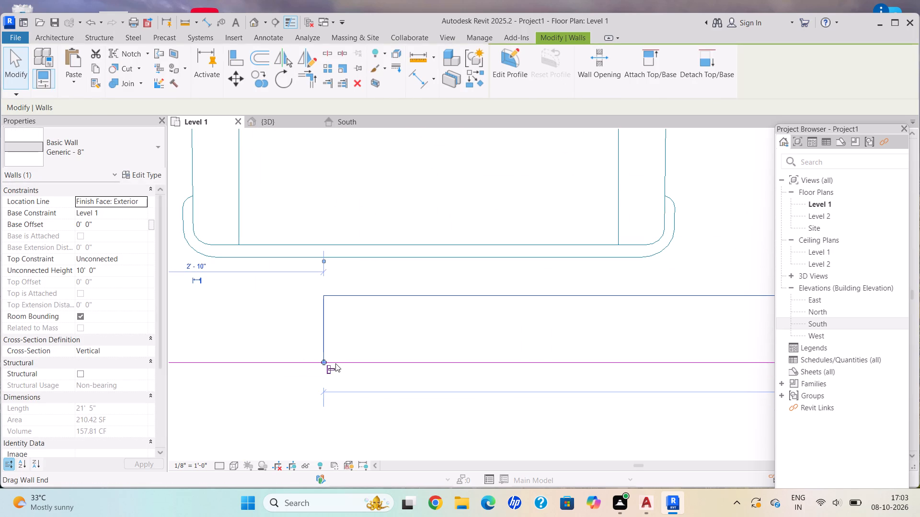
pyautogui.moveTo(323, 361); pyautogui.dragTo(550, 364)
pyautogui.scroll(-1, 555, 363)
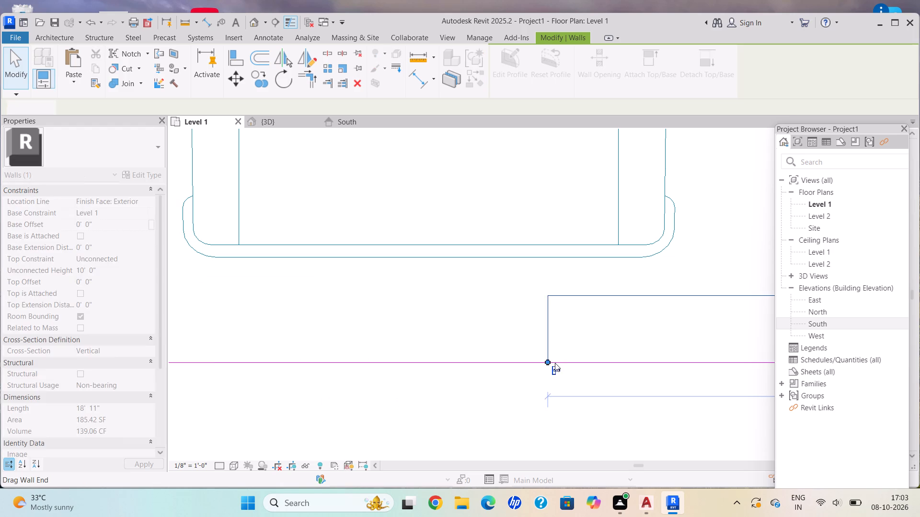
pyautogui.scroll(-3, 555, 363)
pyautogui.moveTo(555, 363); pyautogui.dragTo(548, 360, button='middle')
pyautogui.moveTo(533, 356); pyautogui.dragTo(255, 321, button='middle')
pyautogui.scroll(9, 274, 329)
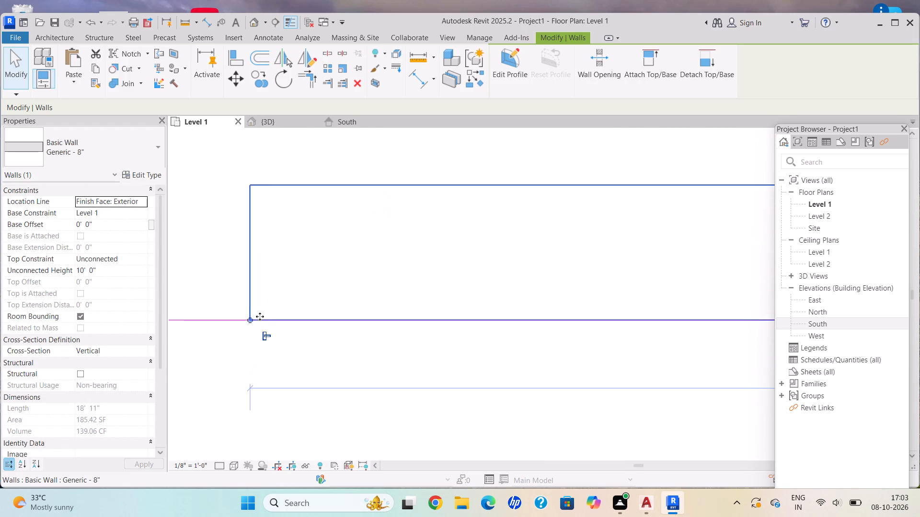
pyautogui.moveTo(250, 320); pyautogui.dragTo(541, 321)
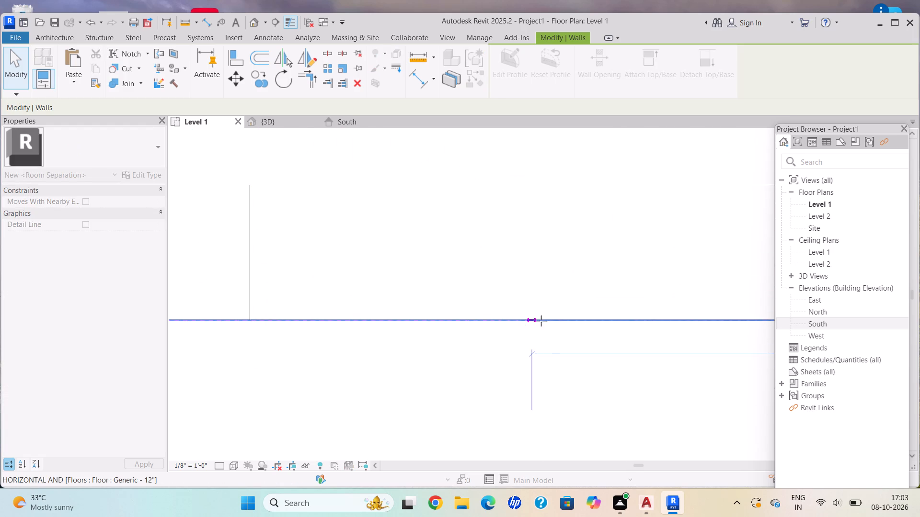
pyautogui.moveTo(541, 321); pyautogui.dragTo(550, 322)
pyautogui.scroll(-5, 544, 322)
pyautogui.moveTo(478, 338); pyautogui.dragTo(261, 341, button='middle')
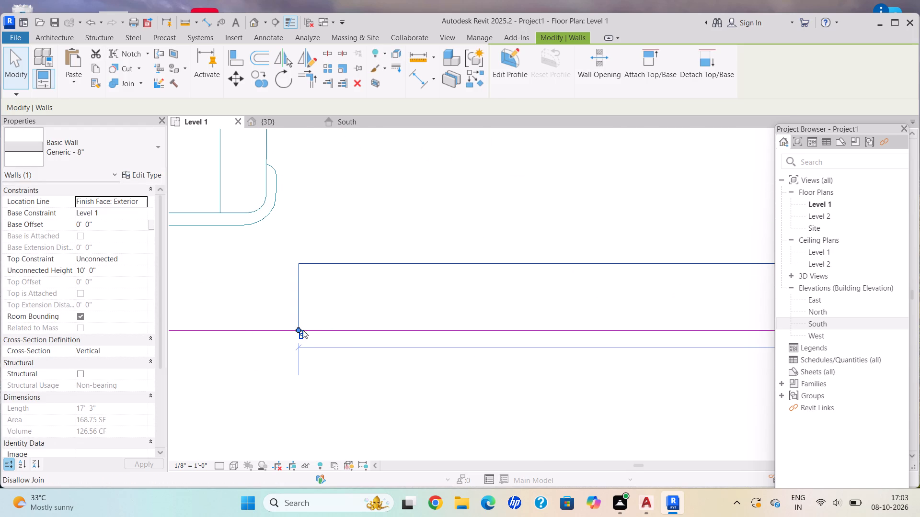
pyautogui.moveTo(299, 330); pyautogui.dragTo(634, 328)
pyautogui.scroll(-3, 636, 328)
pyautogui.moveTo(636, 328); pyautogui.dragTo(248, 325, button='middle')
pyautogui.scroll(7, 201, 323)
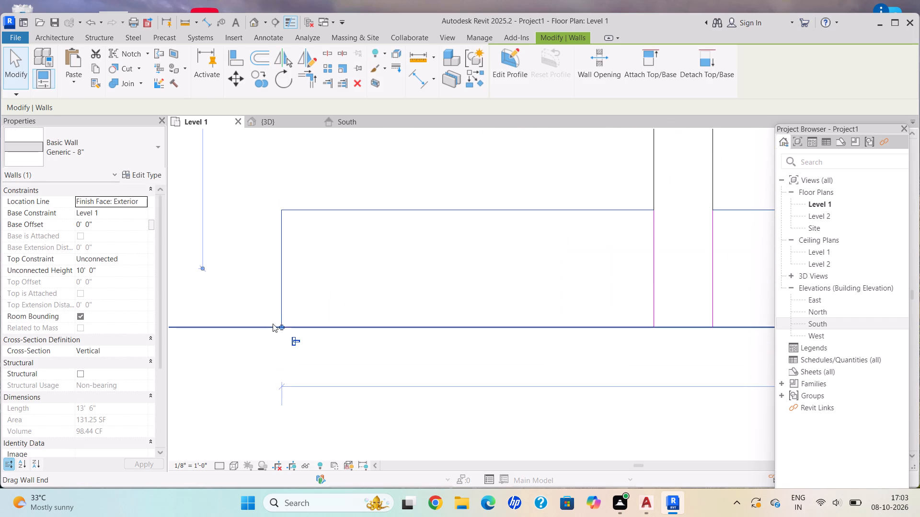
pyautogui.moveTo(283, 327); pyautogui.dragTo(678, 328)
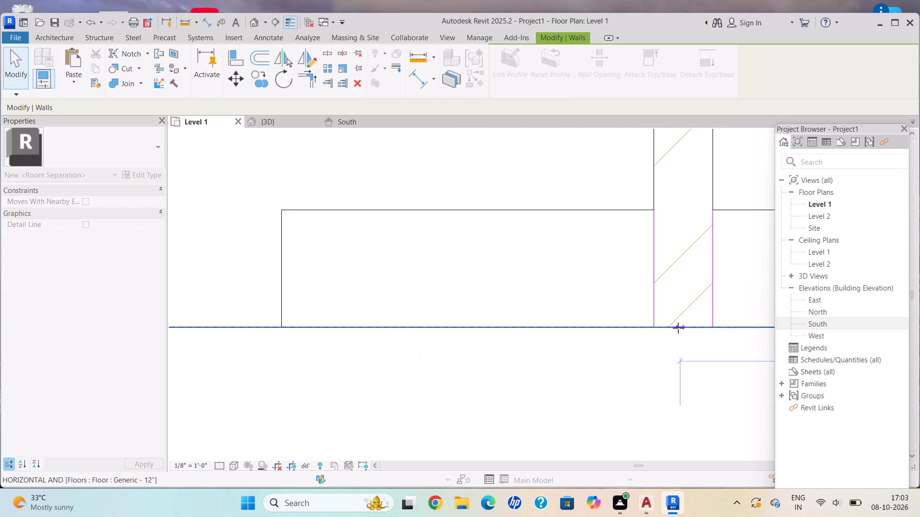
pyautogui.moveTo(678, 328); pyautogui.dragTo(655, 328)
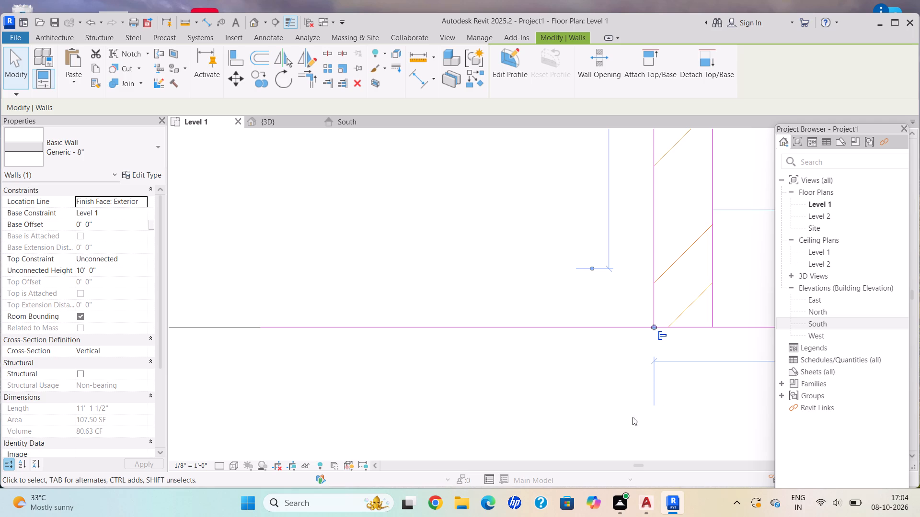
pyautogui.scroll(-5, 610, 309)
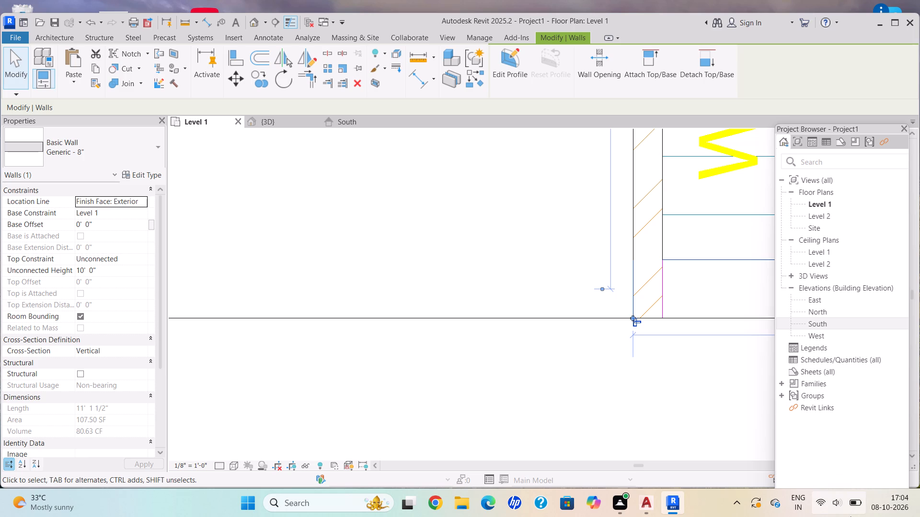
pyautogui.scroll(-2, 866, 266)
pyautogui.scroll(-1, 594, 265)
pyautogui.press('Escape')
# Extend the parking's outer side wall to the front corner of the floor slab, making it 37' 7 1/2" long.
pyautogui.scroll(3, 641, 256)
pyautogui.scroll(-2, 641, 253)
pyautogui.scroll(1, 641, 253)
pyautogui.scroll(-5, 641, 253)
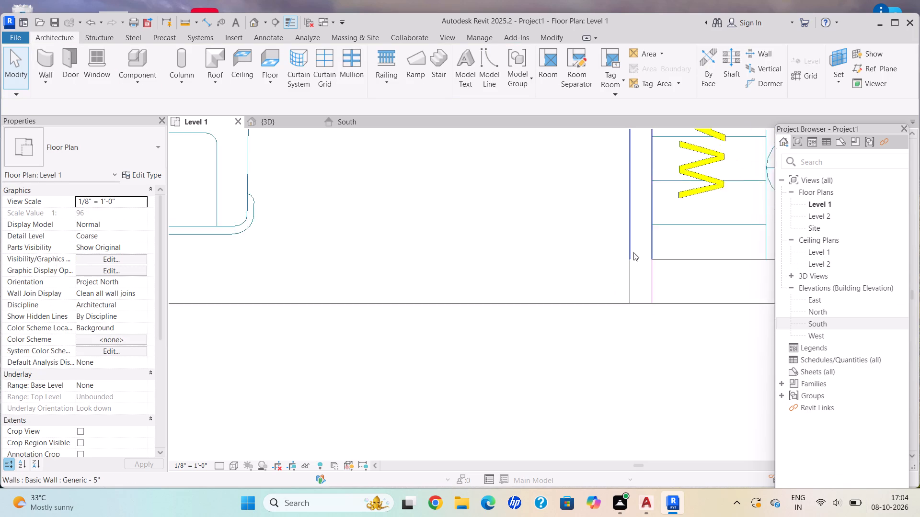
pyautogui.scroll(-7, 633, 252)
pyautogui.scroll(1, 609, 236)
pyautogui.scroll(-5, 598, 235)
pyautogui.moveTo(556, 292); pyautogui.dragTo(563, 390, button='middle')
pyautogui.scroll(4, 484, 378)
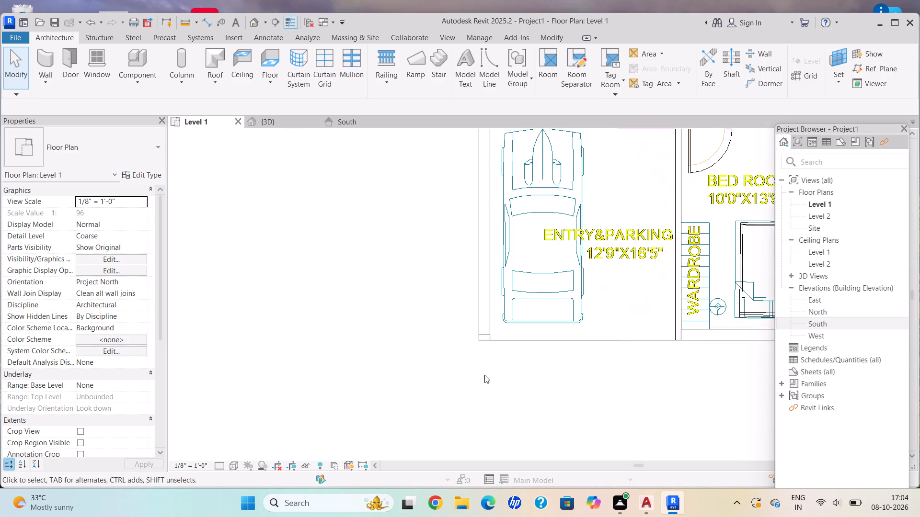
pyautogui.scroll(1, 486, 294)
pyautogui.scroll(-1, 486, 293)
pyautogui.scroll(10, 486, 292)
pyautogui.scroll(5, 483, 365)
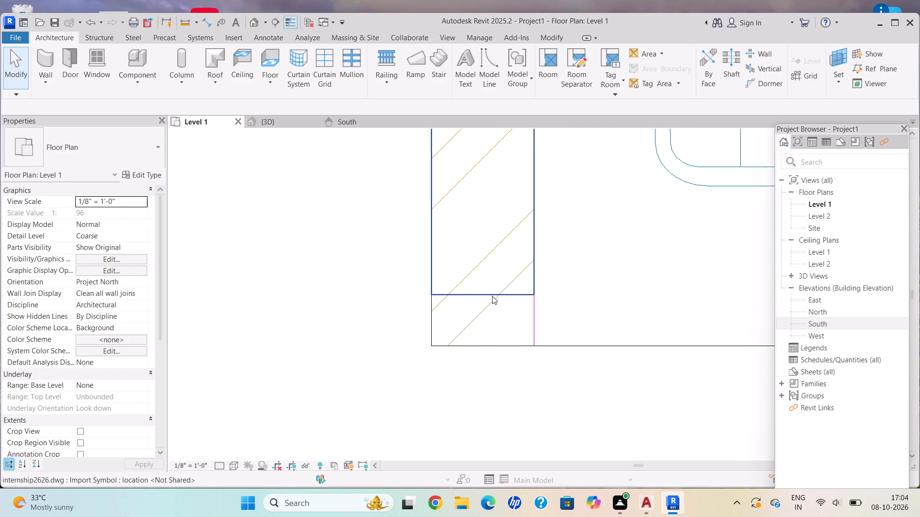
pyautogui.click(492, 296)
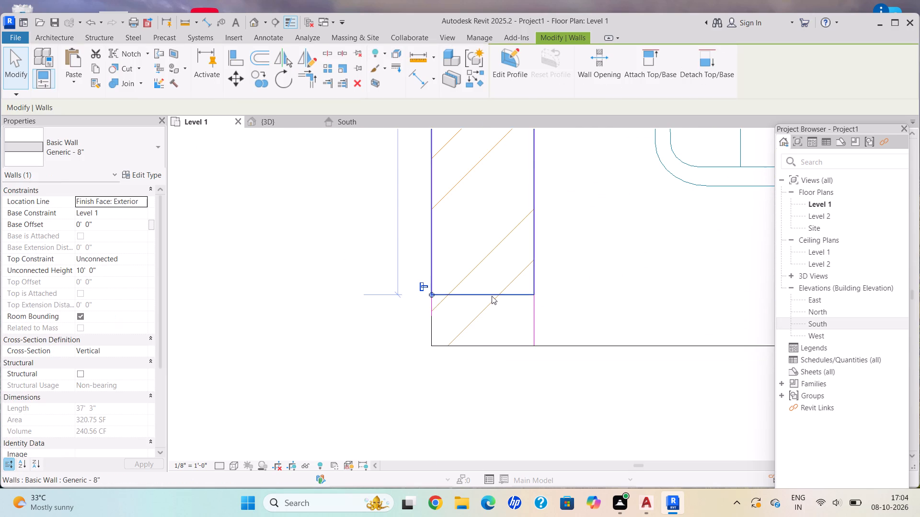
pyautogui.scroll(7, 419, 285)
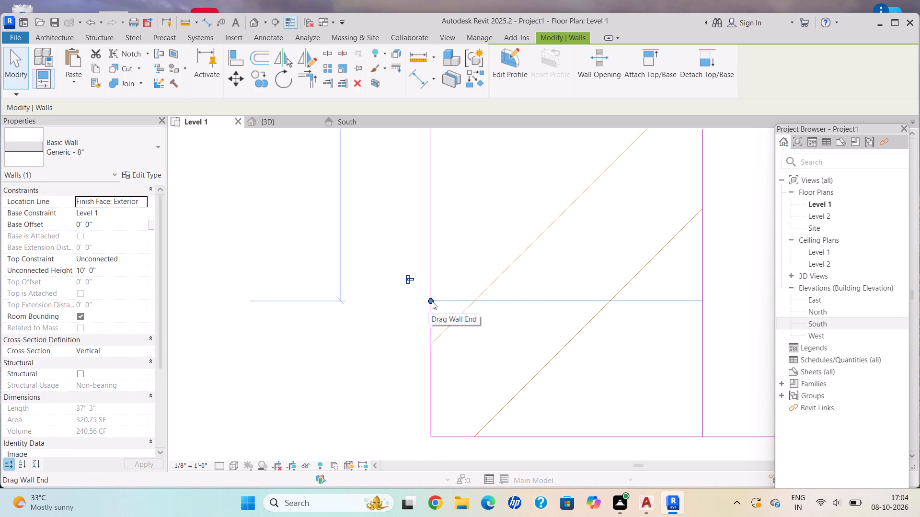
pyautogui.moveTo(432, 301); pyautogui.dragTo(429, 439)
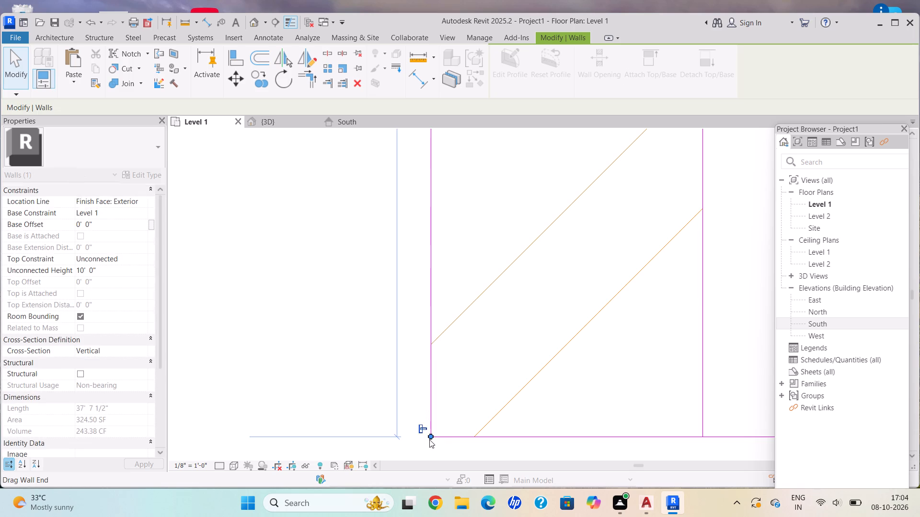
pyautogui.scroll(5, 429, 439)
pyautogui.press('Escape')
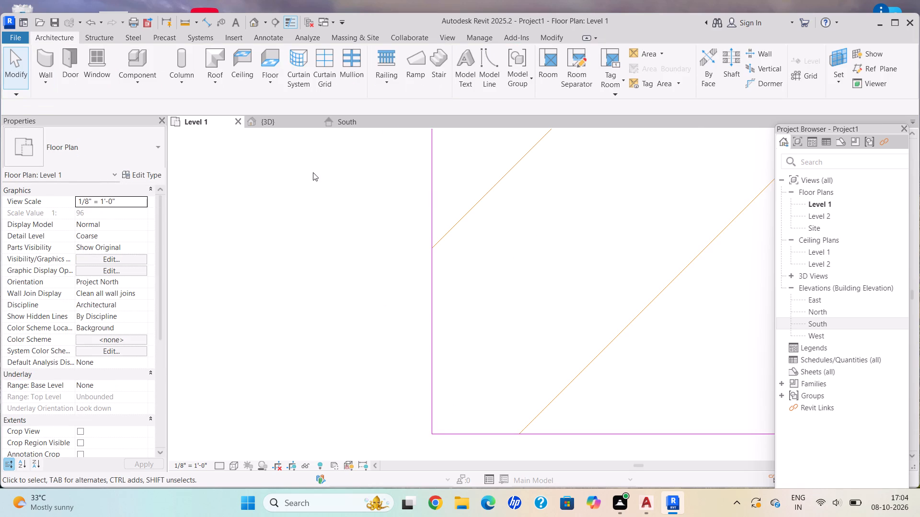
# Examine the parking's front edge on the Level 1 plan and the open parking entrance in the 3D view.
pyautogui.scroll(-4, 876, 311)
pyautogui.scroll(1, 884, 314)
pyautogui.scroll(-14, 886, 315)
pyautogui.moveTo(542, 340); pyautogui.dragTo(242, 398, button='middle')
pyautogui.scroll(-7, 266, 388)
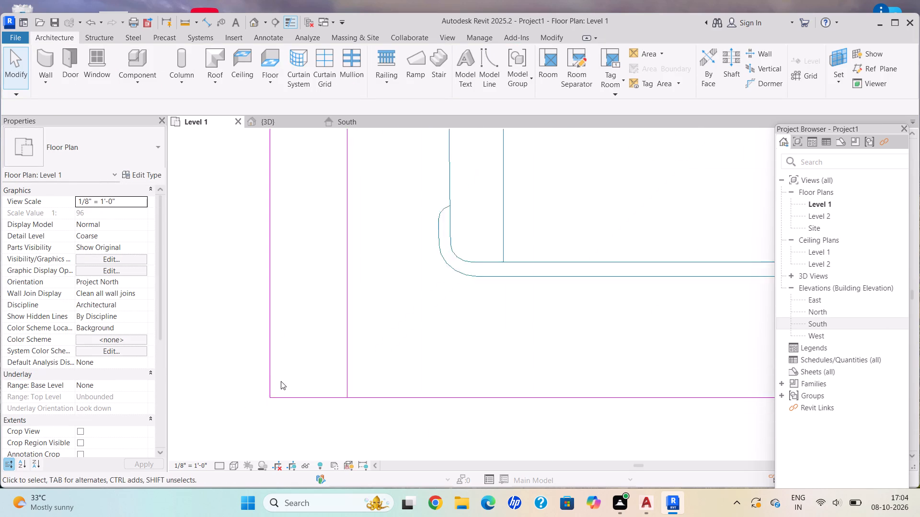
pyautogui.scroll(-13, 281, 381)
pyautogui.moveTo(351, 327); pyautogui.dragTo(380, 369, button='middle')
pyautogui.scroll(1, 380, 369)
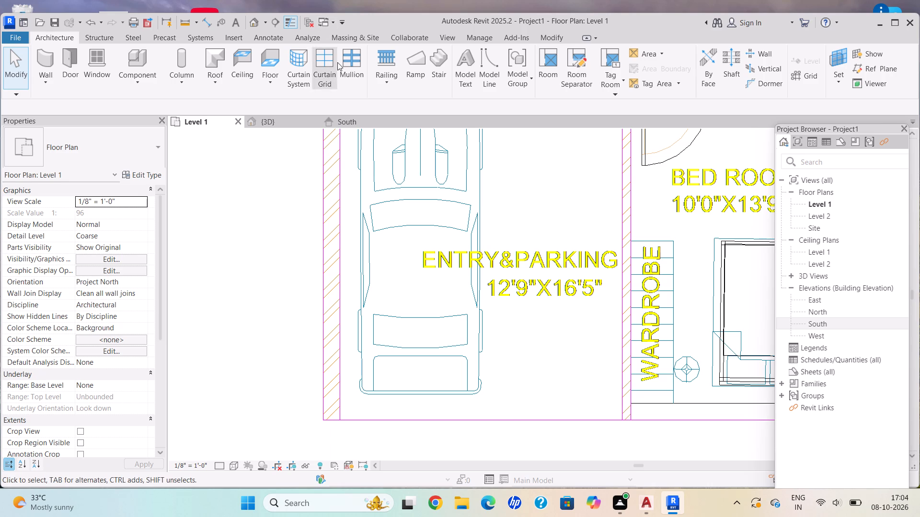
pyautogui.click(281, 125)
pyautogui.scroll(-3, 357, 225)
pyautogui.middleClick(373, 253)
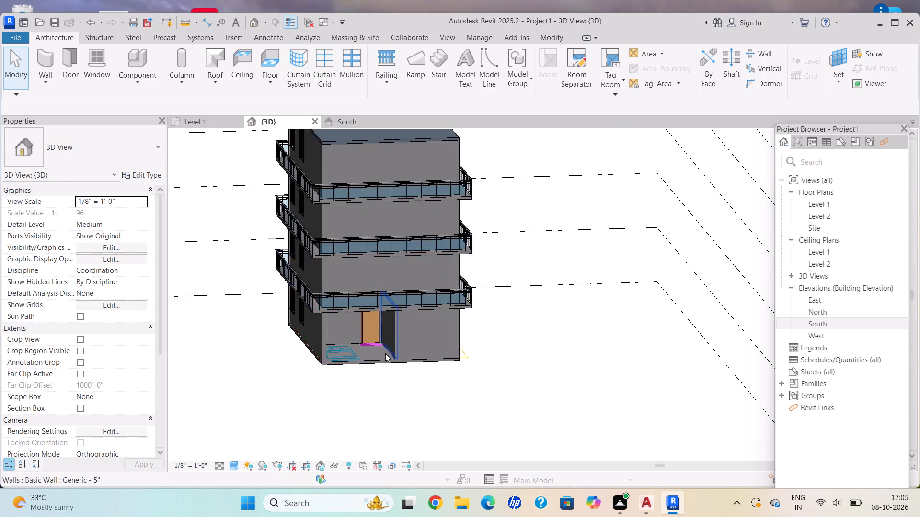
pyautogui.scroll(6, 386, 354)
pyautogui.scroll(3, 368, 270)
pyautogui.moveTo(383, 263); pyautogui.dragTo(381, 280, button='middle')
pyautogui.moveTo(331, 351); pyautogui.dragTo(317, 361, button='middle')
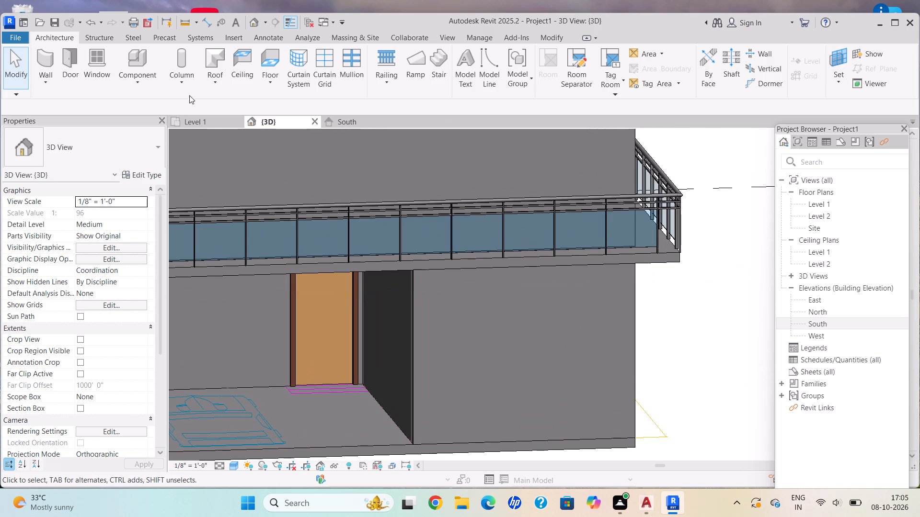
# Start a Grassland - 16" toposolid on Level 1 and set its type's Grass layer thickness to 2".
pyautogui.click(353, 38)
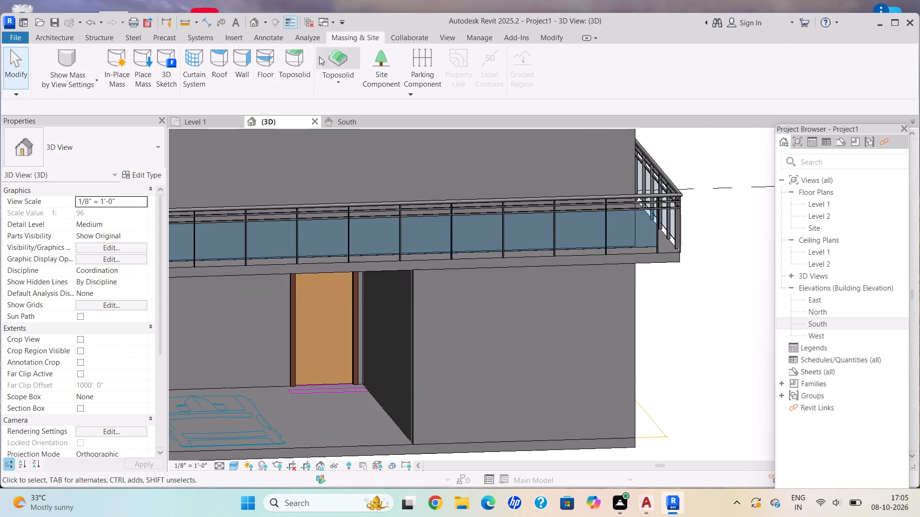
pyautogui.click(341, 83)
pyautogui.click(352, 102)
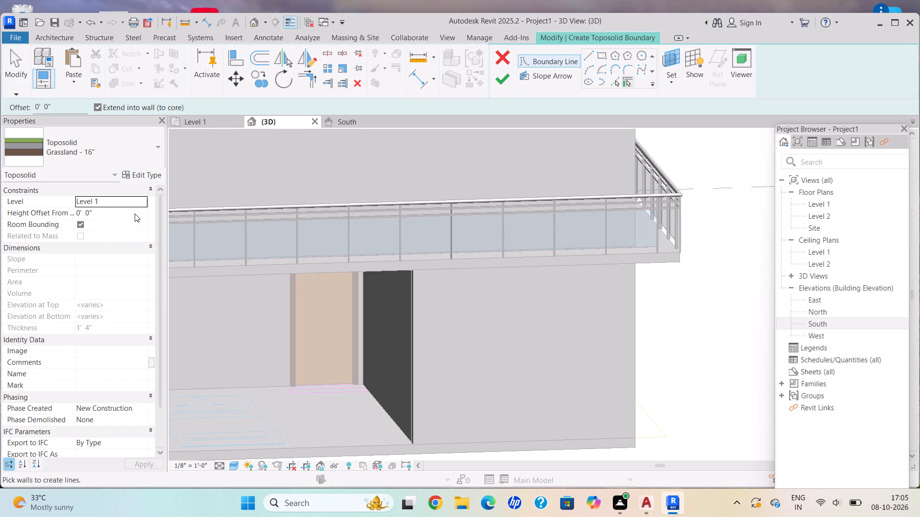
pyautogui.click(154, 172)
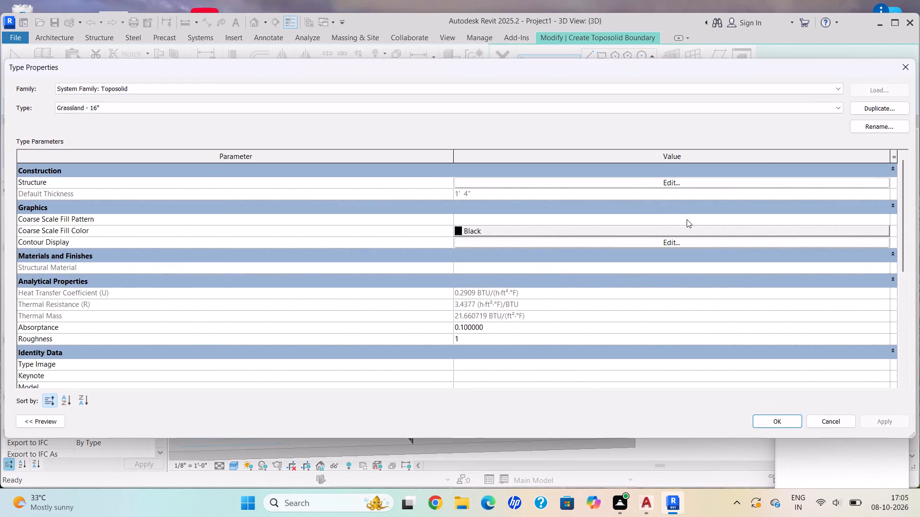
pyautogui.click(674, 182)
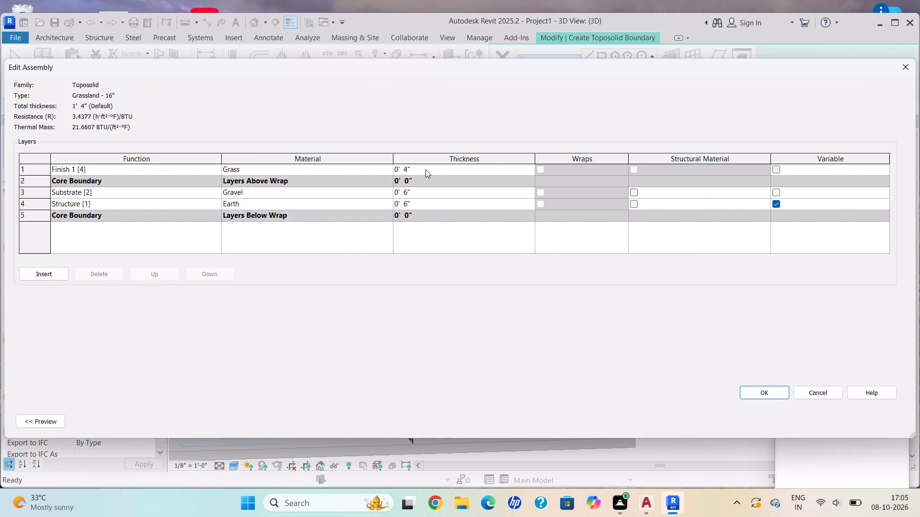
pyautogui.click(425, 169)
pyautogui.press('BackSpace')
pyautogui.press('BackSpace')
pyautogui.press('2')
pyautogui.hotkey('shift', '"')
pyautogui.press('Return')
# Set the Gravel and Earth layers of the Grassland toposolid type to 2" thickness each and apply the type changes.
pyautogui.click(427, 193)
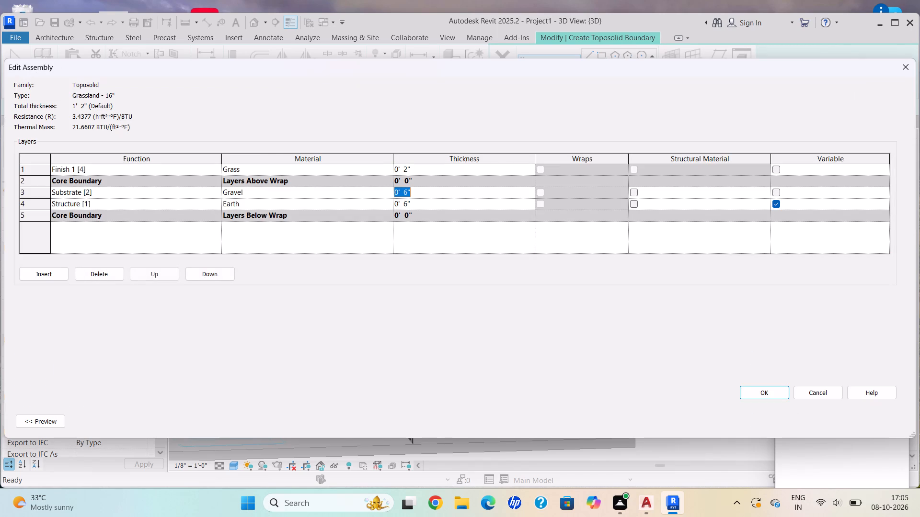
pyautogui.press('BackSpace')
pyautogui.press('BackSpace')
pyautogui.write('2"')
pyautogui.press('Return')
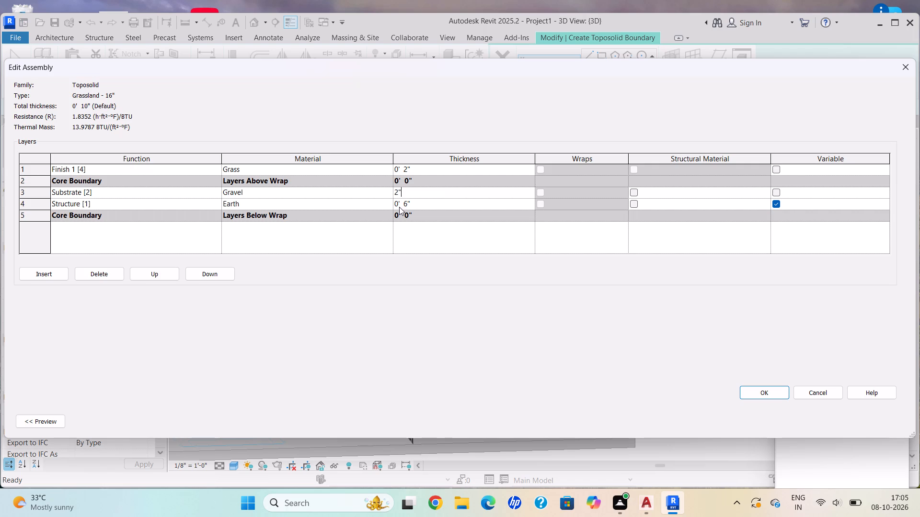
pyautogui.click(435, 208)
pyautogui.press('BackSpace')
pyautogui.press('BackSpace')
pyautogui.write('2"')
pyautogui.press('Return')
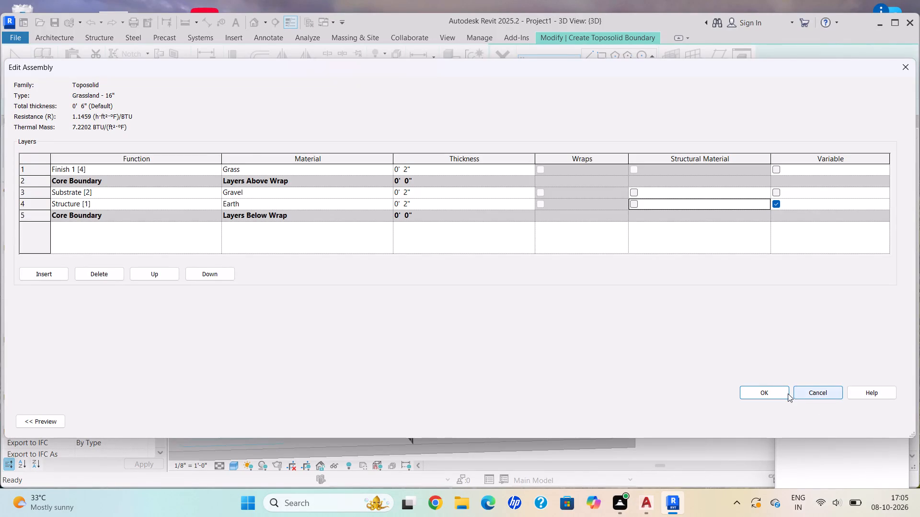
pyautogui.click(764, 392)
pyautogui.click(893, 421)
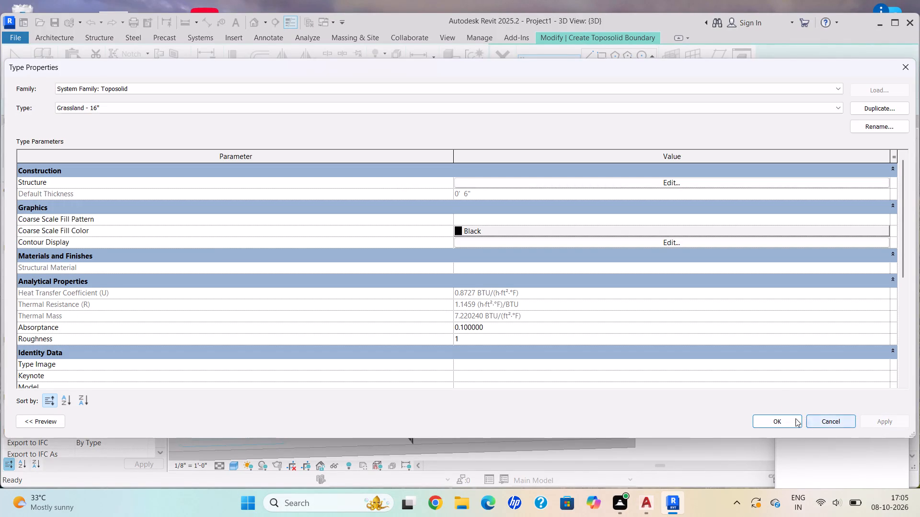
pyautogui.click(781, 421)
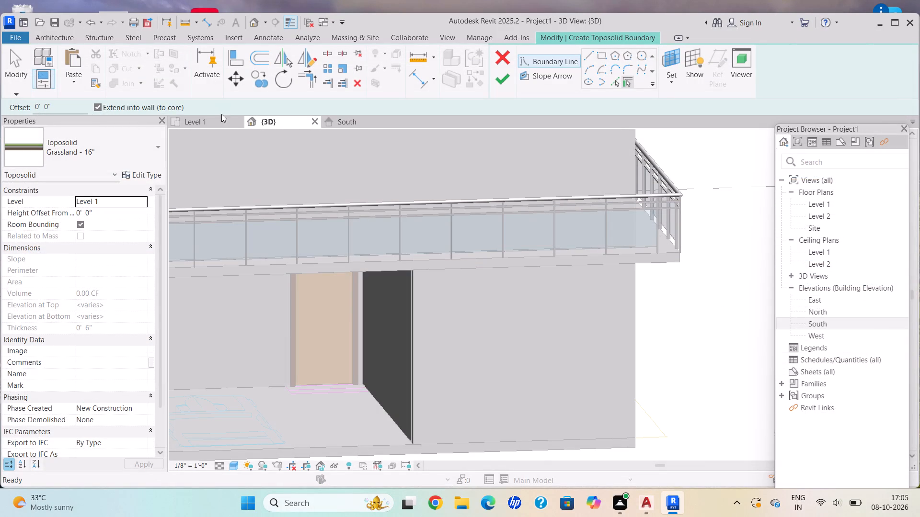
# On the Level 1 floor plan, sketch a rectangular toposolid boundary about 42' by 49' around the house and finish the toposolid.
pyautogui.click(205, 125)
pyautogui.scroll(-3, 259, 157)
pyautogui.moveTo(256, 210); pyautogui.dragTo(210, 385, button='middle')
pyautogui.scroll(-4, 354, 284)
pyautogui.moveTo(379, 195); pyautogui.dragTo(356, 327, button='middle')
pyautogui.scroll(4, 397, 187)
pyautogui.click(604, 55)
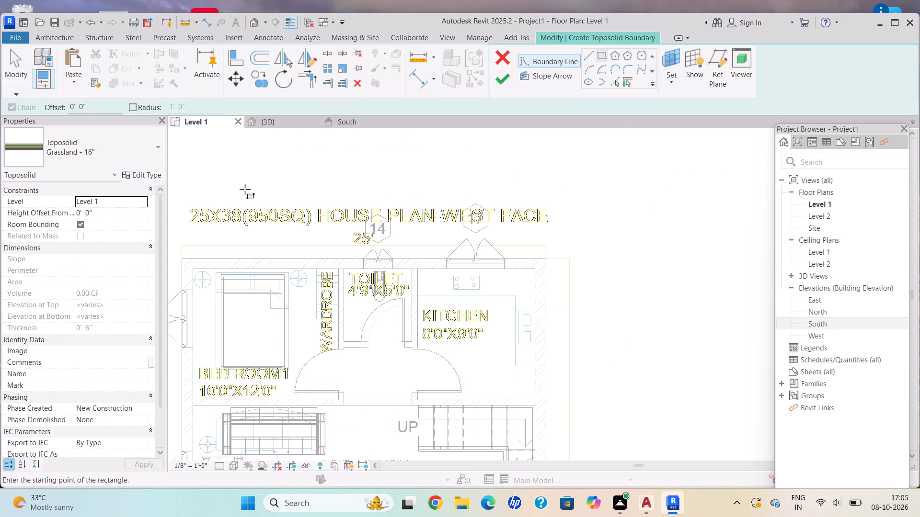
pyautogui.moveTo(243, 191); pyautogui.dragTo(394, 145, button='middle')
pyautogui.click(144, 176)
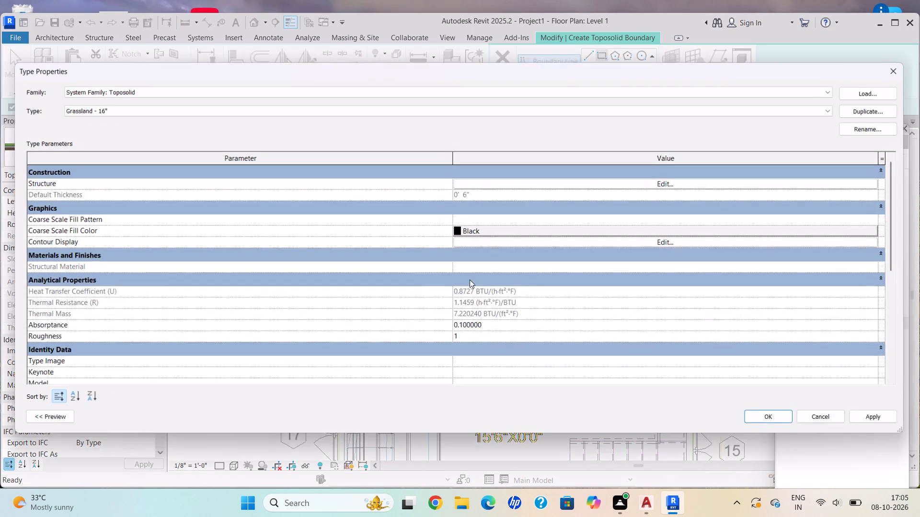
pyautogui.click(664, 188)
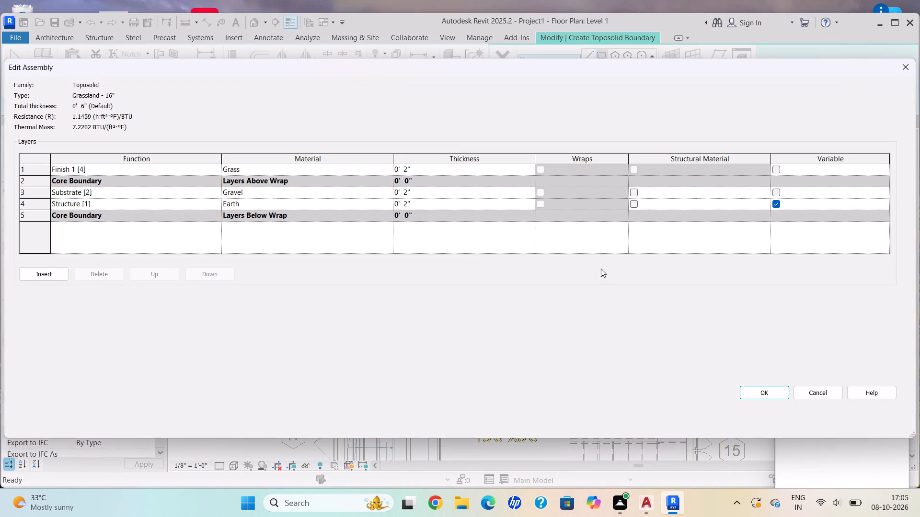
pyautogui.click(770, 394)
pyautogui.click(891, 426)
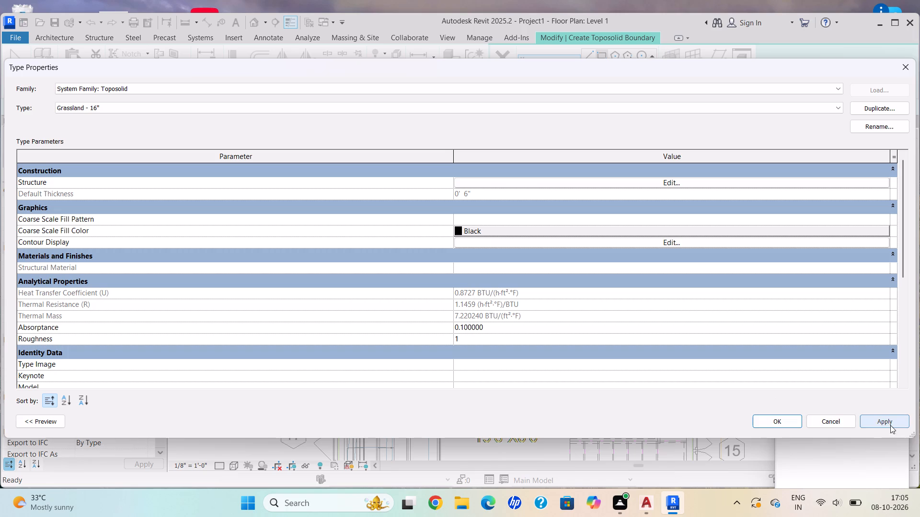
pyautogui.click(786, 424)
pyautogui.scroll(2, 134, 192)
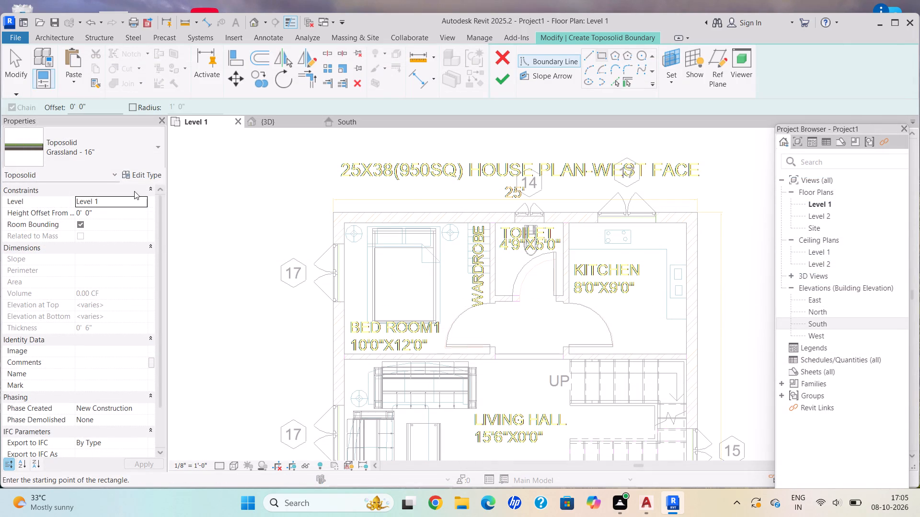
pyautogui.scroll(6, 317, 225)
pyautogui.moveTo(322, 204); pyautogui.dragTo(215, 229, button='middle')
pyautogui.scroll(-5, 195, 226)
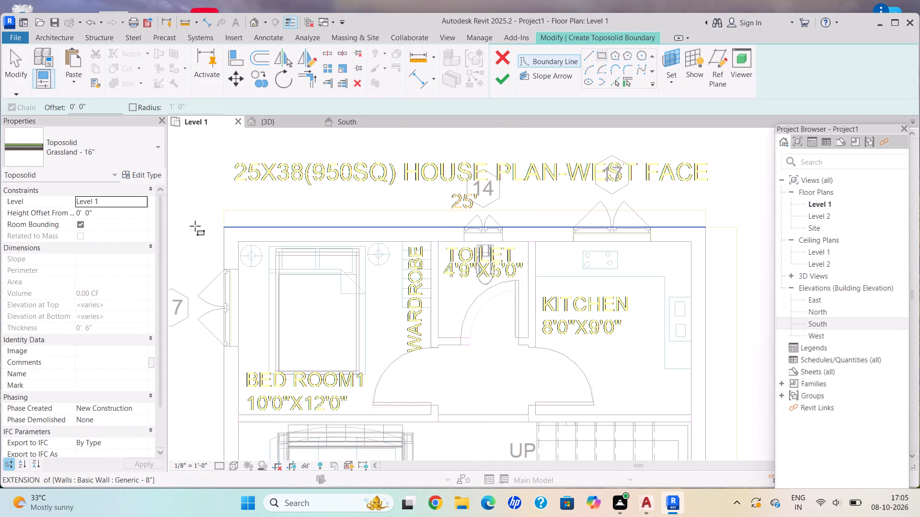
pyautogui.scroll(-6, 191, 191)
pyautogui.moveTo(204, 196); pyautogui.dragTo(276, 213, button='middle')
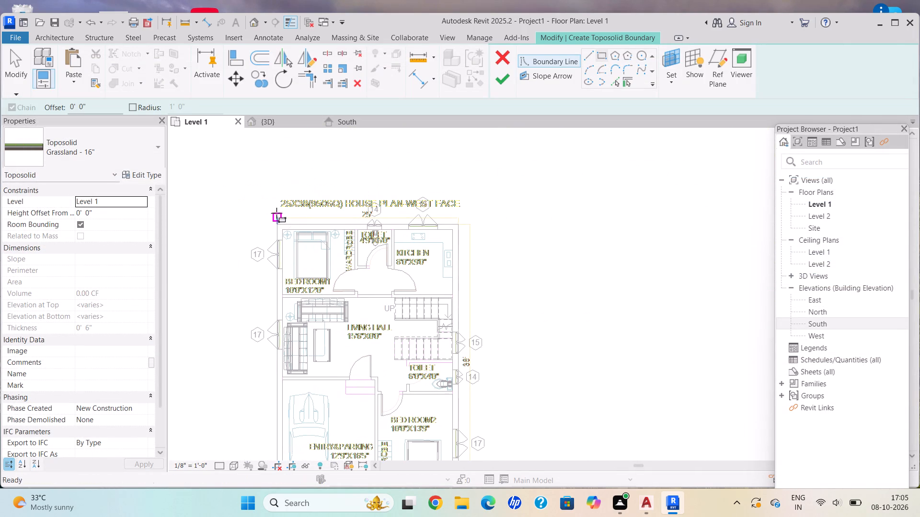
pyautogui.click(226, 183)
pyautogui.scroll(-2, 538, 391)
pyautogui.moveTo(538, 391); pyautogui.dragTo(584, 205, button='middle')
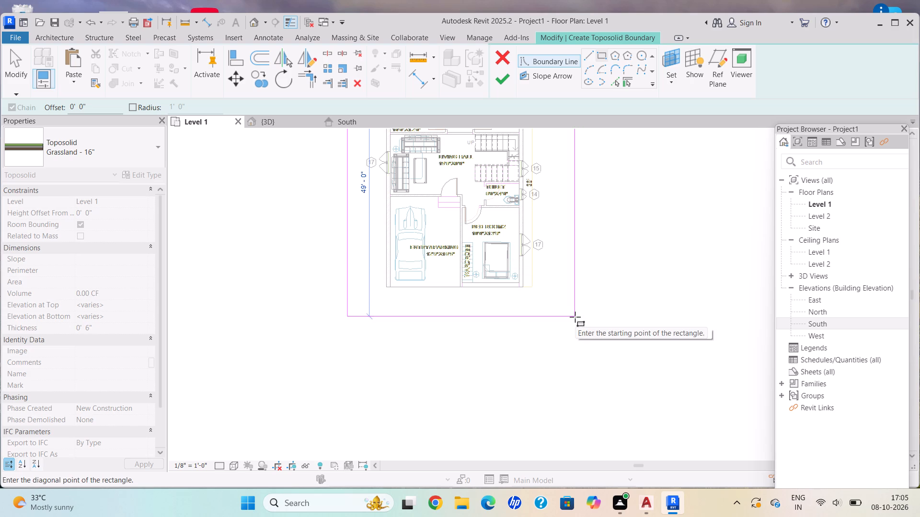
pyautogui.click(576, 317)
pyautogui.click(509, 87)
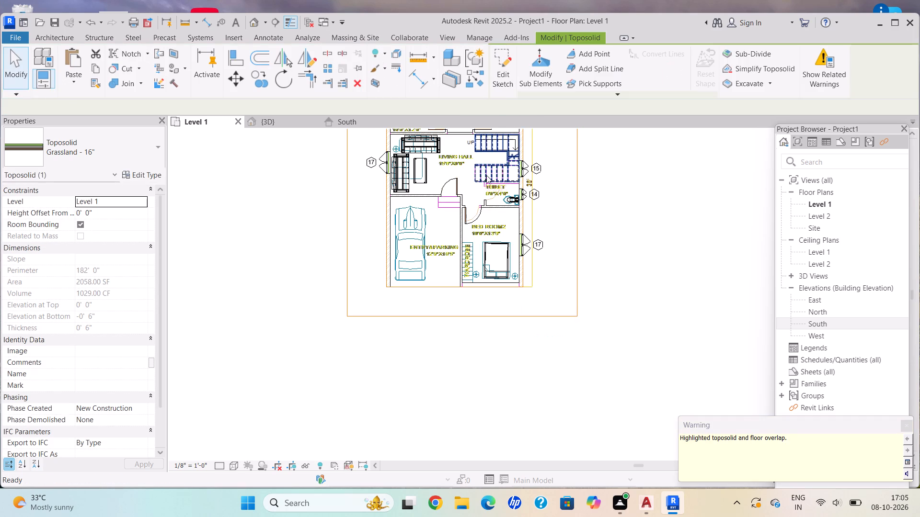
# Examine the grassland toposolid around the base of the house from several sides in the 3D view.
pyautogui.click(285, 119)
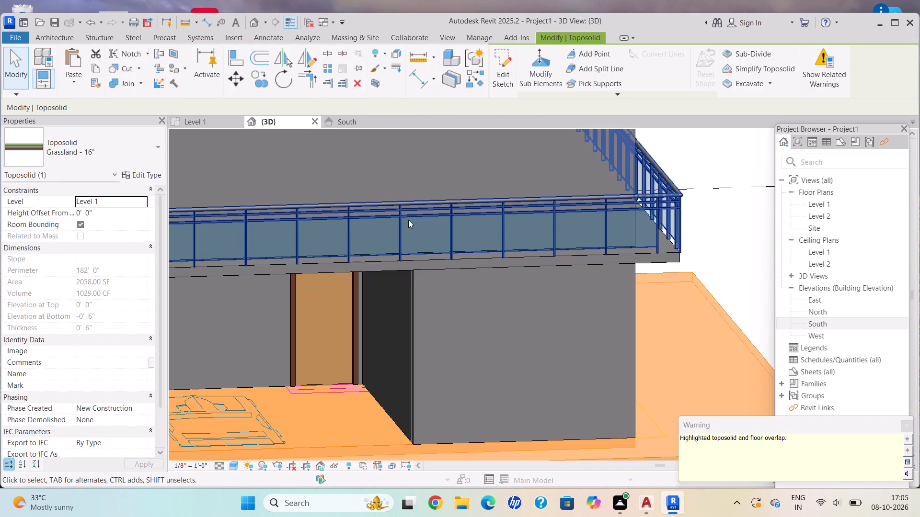
pyautogui.press('Escape')
pyautogui.scroll(-7, 453, 279)
pyautogui.keyDown('shift'); pyautogui.moveTo(421, 272); pyautogui.dragTo(420, 272, button='middle'); pyautogui.keyUp('shift')
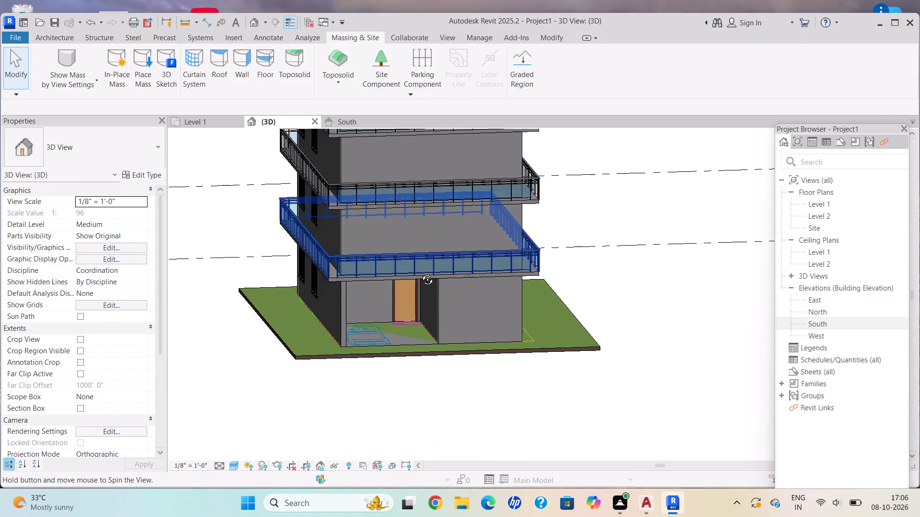
pyautogui.keyDown('shift'); pyautogui.moveTo(420, 272); pyautogui.dragTo(333, 300, button='middle'); pyautogui.keyUp('shift')
pyautogui.scroll(3, 374, 395)
pyautogui.keyDown('shift'); pyautogui.moveTo(369, 382); pyautogui.dragTo(290, 410, button='middle'); pyautogui.keyUp('shift')
pyautogui.scroll(-1, 268, 280)
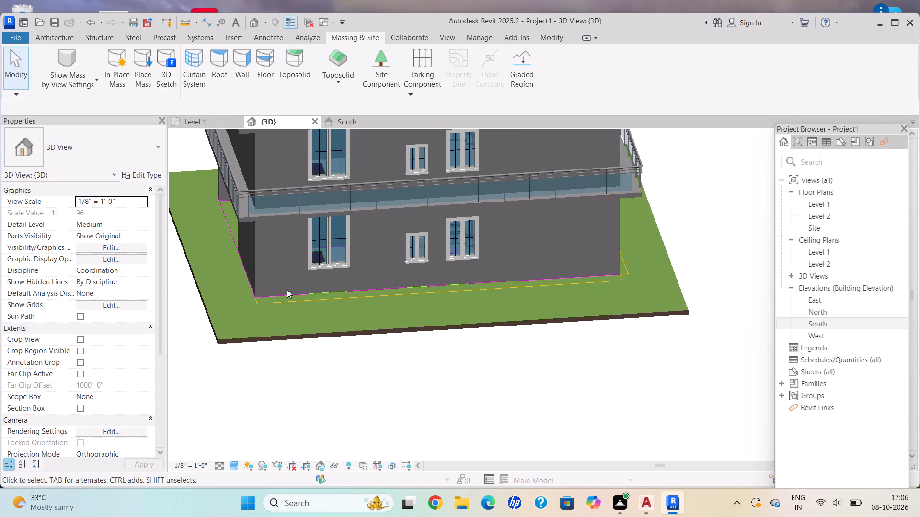
pyautogui.scroll(-1, 392, 298)
pyautogui.moveTo(389, 295); pyautogui.dragTo(391, 295, button='middle')
pyautogui.scroll(1, 389, 295)
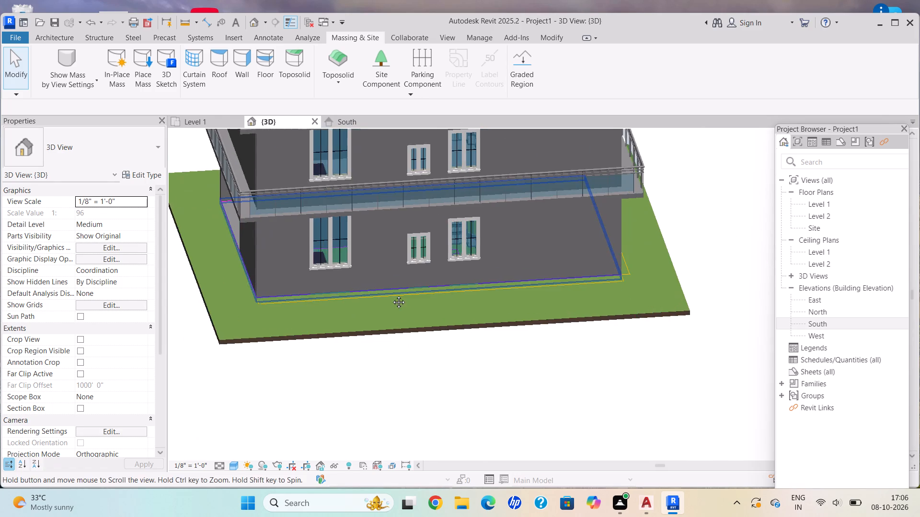
pyautogui.moveTo(391, 295); pyautogui.dragTo(397, 295, button='middle')
pyautogui.scroll(-1, 397, 295)
pyautogui.moveTo(361, 291); pyautogui.dragTo(446, 285, button='middle')
pyautogui.middleClick(448, 285)
pyautogui.scroll(1, 450, 283)
pyautogui.scroll(2, 364, 268)
pyautogui.scroll(3, 283, 307)
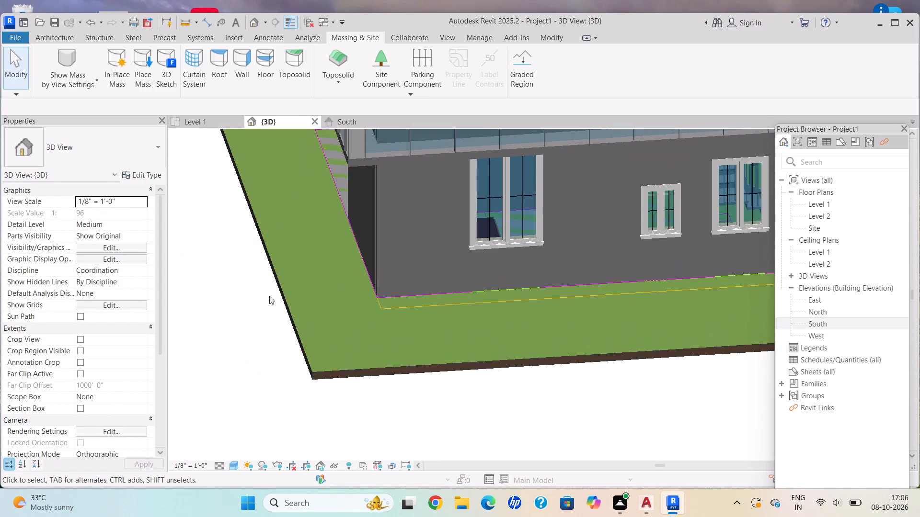
# Edit the toposolid's boundary, moving its front edge outward to about 7' 6" from the house, and finish the sketch.
pyautogui.click(298, 311)
pyautogui.click(505, 78)
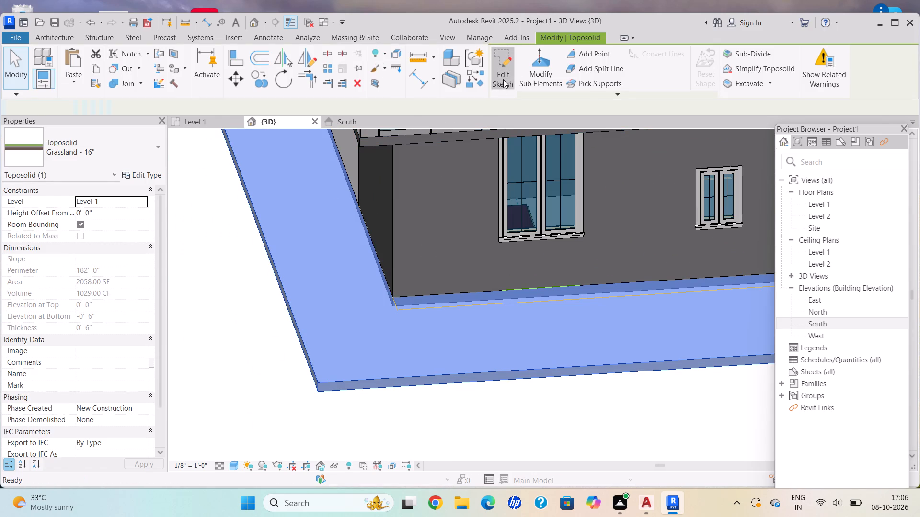
pyautogui.click(281, 284)
pyautogui.scroll(1, 281, 284)
pyautogui.scroll(-5, 281, 284)
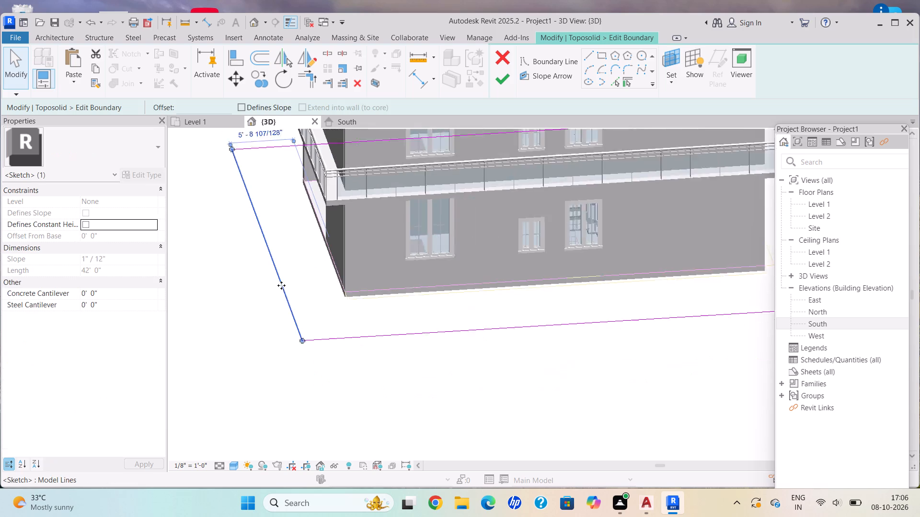
pyautogui.scroll(-1, 281, 285)
pyautogui.moveTo(329, 322); pyautogui.dragTo(346, 338, button='middle')
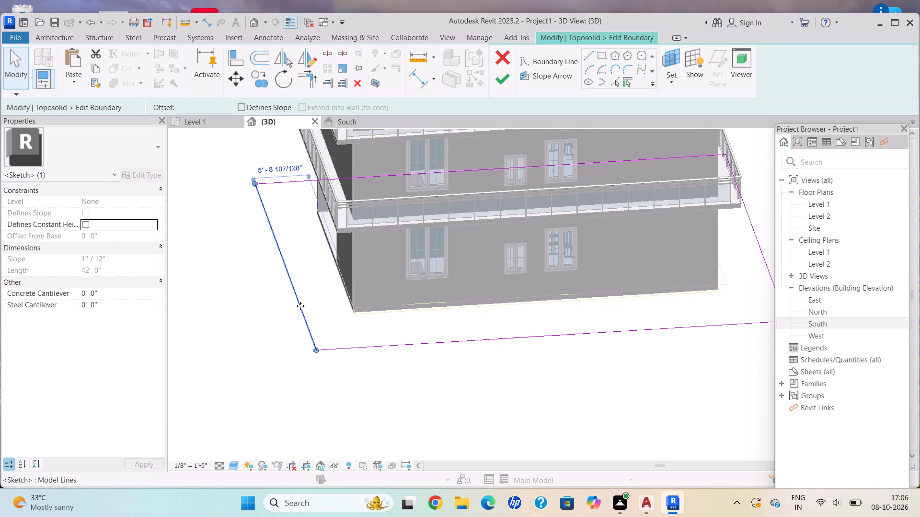
pyautogui.moveTo(300, 306); pyautogui.dragTo(281, 302)
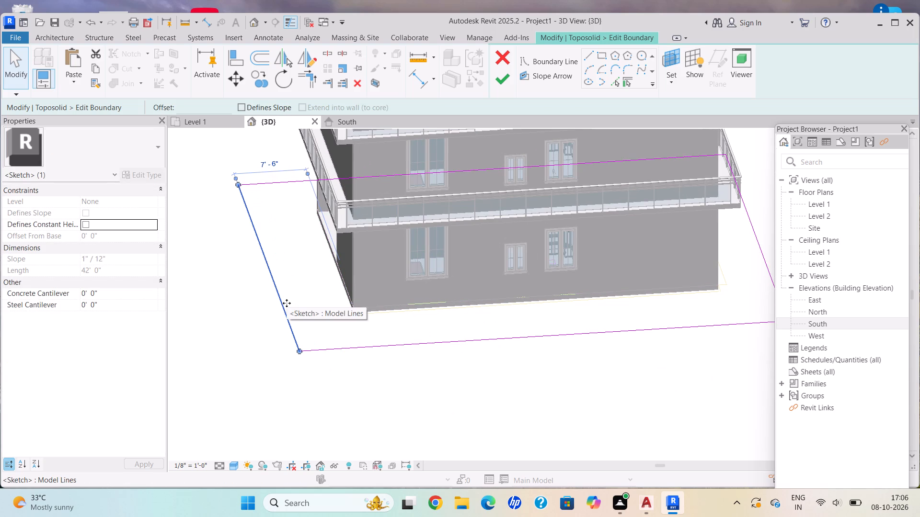
pyautogui.press('Escape')
pyautogui.click(513, 80)
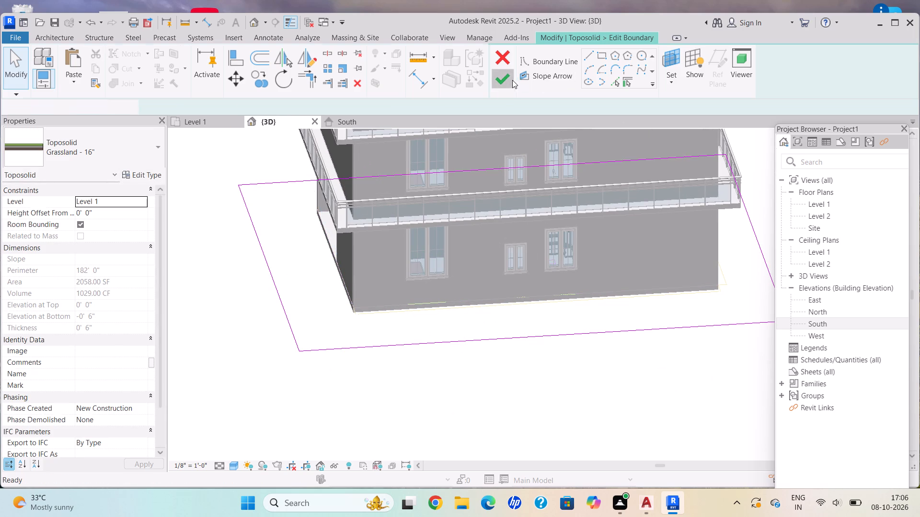
pyautogui.press('Escape')
# Edit the toposolid's boundary again, moving its rear edge farther out from the house's back wall, and finish the sketch.
pyautogui.scroll(-3, 517, 307)
pyautogui.keyDown('shift'); pyautogui.moveTo(529, 319); pyautogui.dragTo(458, 301, button='middle'); pyautogui.keyUp('shift')
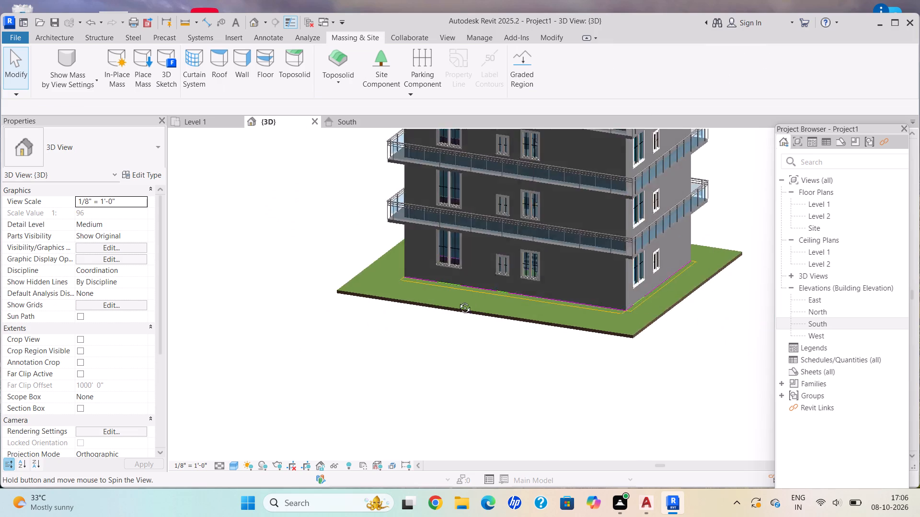
pyautogui.keyDown('shift'); pyautogui.moveTo(458, 301); pyautogui.dragTo(170, 371, button='middle'); pyautogui.keyUp('shift')
pyautogui.keyDown('shift'); pyautogui.moveTo(478, 376); pyautogui.dragTo(489, 380, button='middle'); pyautogui.keyUp('shift')
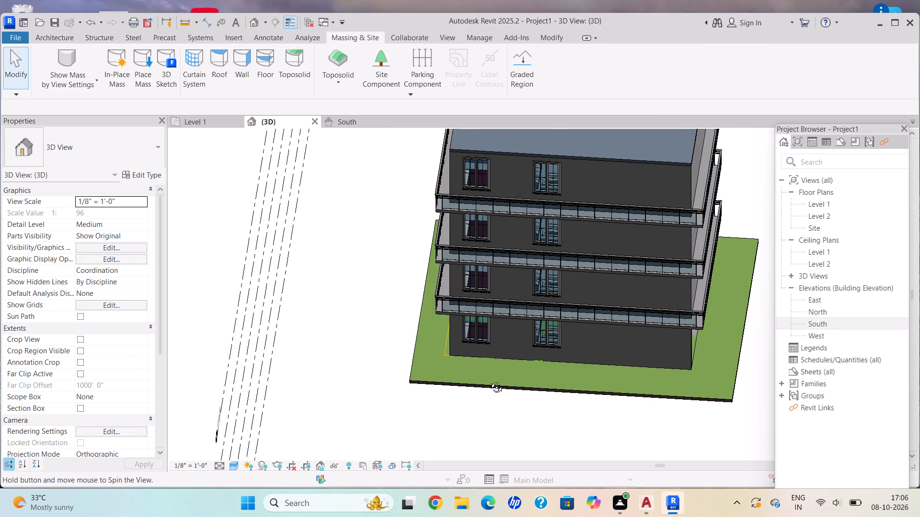
pyautogui.keyDown('shift'); pyautogui.moveTo(489, 380); pyautogui.dragTo(513, 386, button='middle'); pyautogui.keyUp('shift')
pyautogui.click(473, 409)
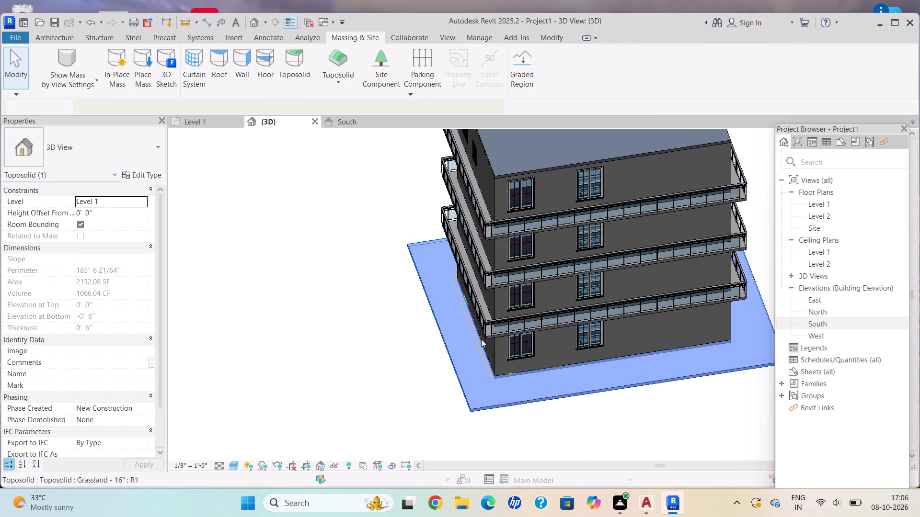
pyautogui.click(496, 73)
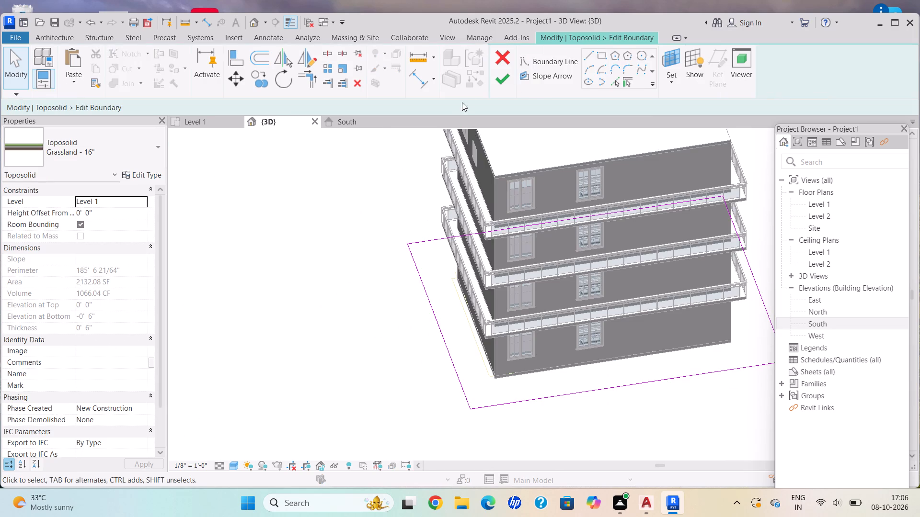
pyautogui.scroll(3, 421, 356)
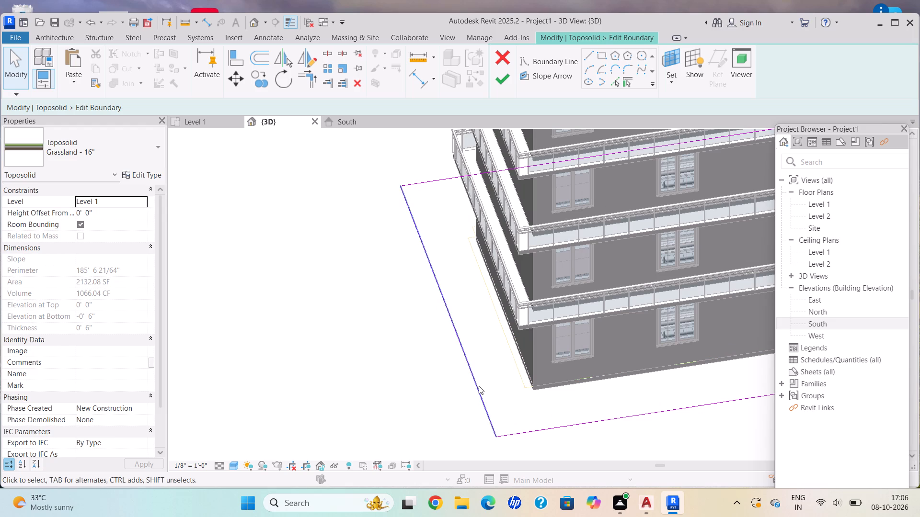
pyautogui.click(479, 386)
pyautogui.moveTo(470, 364); pyautogui.dragTo(451, 364)
pyautogui.press('Escape')
pyautogui.click(500, 84)
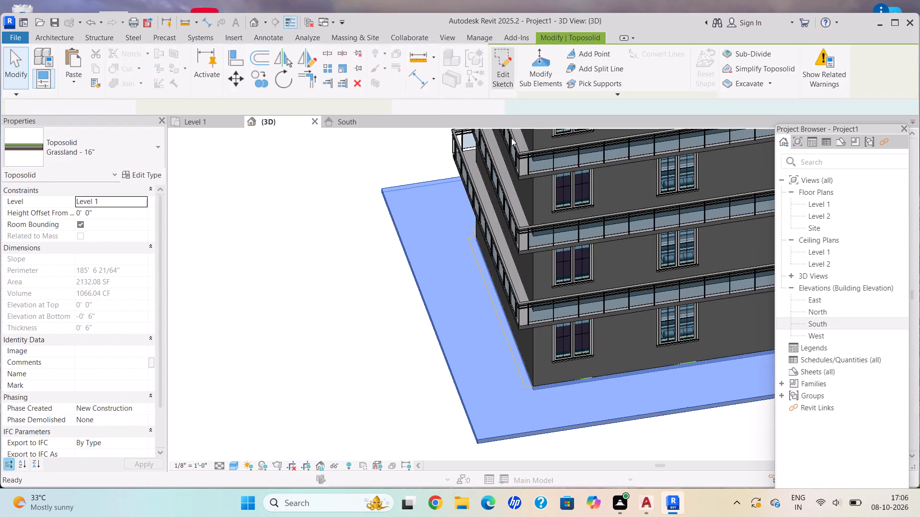
# Examine the enlarged grassland toposolid around the house from the rear, side and front in the 3D view.
pyautogui.scroll(-4, 555, 309)
pyautogui.press('Escape')
pyautogui.scroll(-1, 578, 332)
pyautogui.keyDown('shift'); pyautogui.moveTo(624, 343); pyautogui.dragTo(755, 371, button='middle'); pyautogui.keyUp('shift')
pyautogui.keyDown('shift'); pyautogui.moveTo(700, 330); pyautogui.dragTo(720, 327, button='middle'); pyautogui.keyUp('shift')
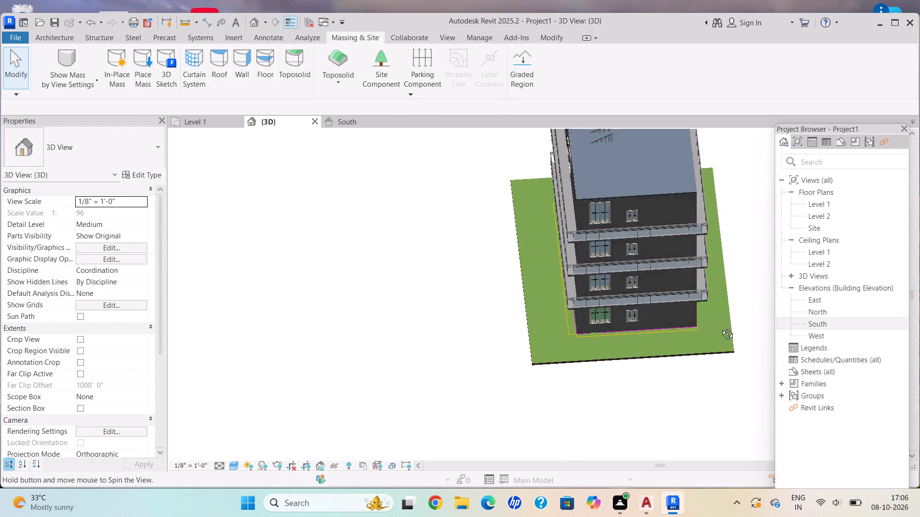
pyautogui.keyDown('shift'); pyautogui.moveTo(720, 327); pyautogui.dragTo(714, 321, button='middle'); pyautogui.keyUp('shift')
pyautogui.scroll(2, 677, 332)
pyautogui.scroll(-1, 677, 332)
pyautogui.scroll(3, 677, 332)
pyautogui.keyDown('shift'); pyautogui.middleClick(666, 331); pyautogui.keyUp('shift')
pyautogui.keyDown('shift'); pyautogui.scroll(1, 662, 328); pyautogui.keyUp('shift')
pyautogui.keyDown('shift'); pyautogui.moveTo(658, 325); pyautogui.dragTo(640, 307, button='middle'); pyautogui.keyUp('shift')
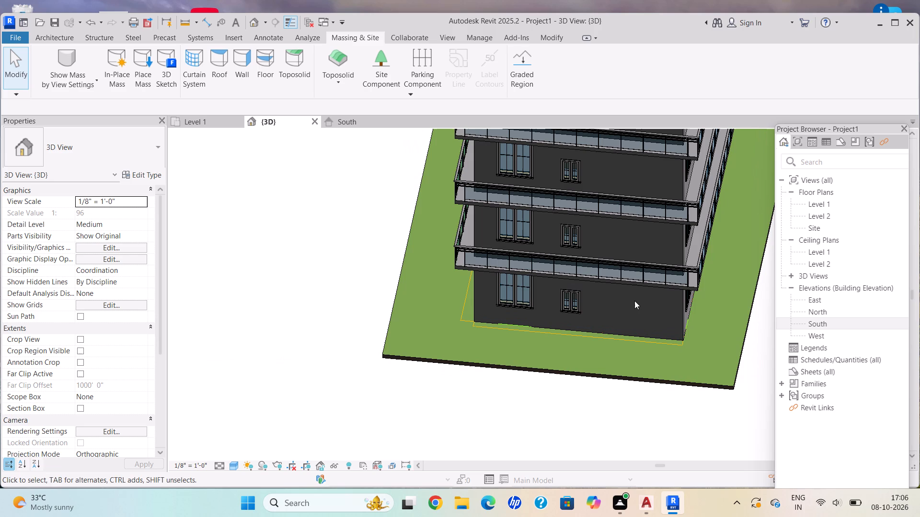
pyautogui.scroll(-3, 653, 269)
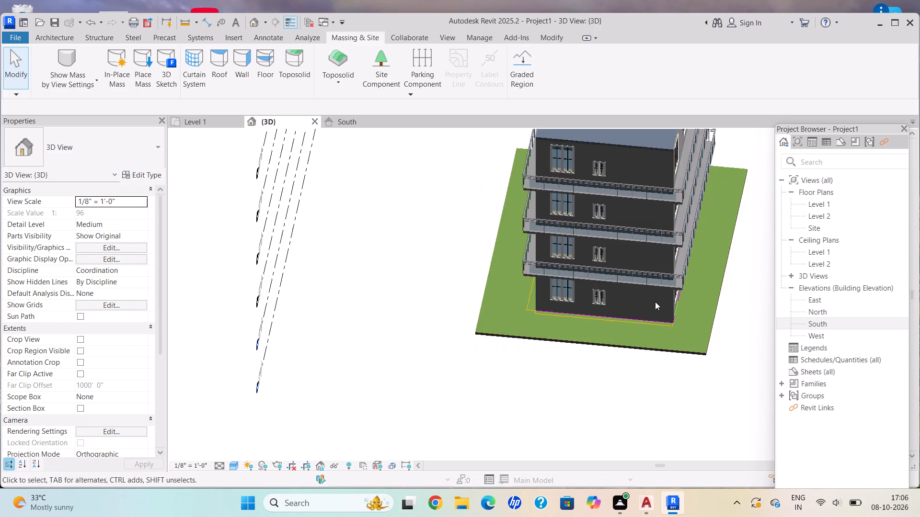
pyautogui.keyDown('shift'); pyautogui.moveTo(643, 301); pyautogui.dragTo(459, 243, button='middle'); pyautogui.keyUp('shift')
pyautogui.scroll(-2, 492, 262)
pyautogui.keyDown('shift'); pyautogui.moveTo(493, 259); pyautogui.dragTo(413, 212, button='middle'); pyautogui.keyUp('shift')
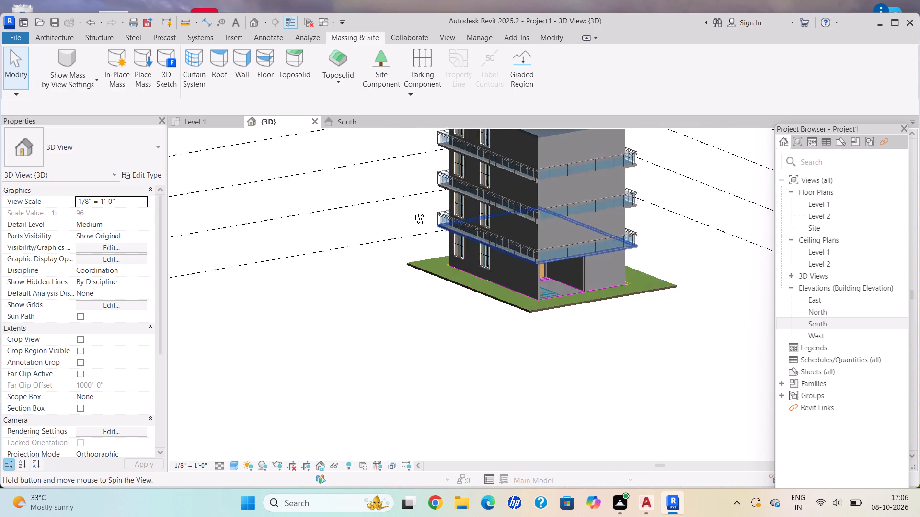
pyautogui.keyDown('shift'); pyautogui.moveTo(413, 212); pyautogui.dragTo(409, 209, button='middle'); pyautogui.keyUp('shift')
pyautogui.scroll(1, 527, 246)
pyautogui.keyDown('shift'); pyautogui.moveTo(505, 244); pyautogui.dragTo(446, 252, button='middle'); pyautogui.keyUp('shift')
pyautogui.keyDown('shift'); pyautogui.middleClick(446, 252); pyautogui.keyUp('shift')
pyautogui.keyDown('shift'); pyautogui.scroll(-1, 448, 254); pyautogui.keyUp('shift')
pyautogui.scroll(3, 496, 278)
# Edit the toposolid's boundary, moving its front edge outward to 10' 0" from the parking-side wall, and finish the sketch.
pyautogui.keyDown('shift'); pyautogui.moveTo(515, 295); pyautogui.dragTo(522, 303, button='middle'); pyautogui.keyUp('shift')
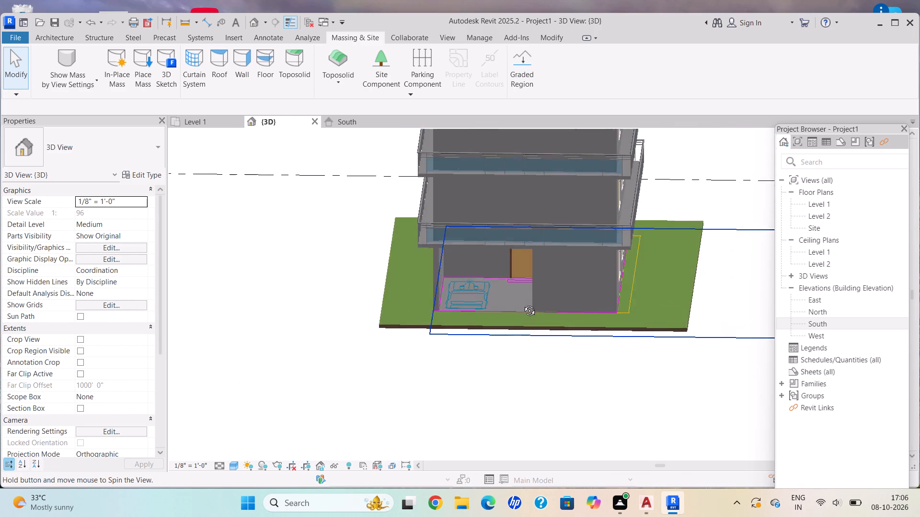
pyautogui.keyDown('shift'); pyautogui.moveTo(522, 303); pyautogui.dragTo(529, 334, button='middle'); pyautogui.keyUp('shift')
pyautogui.keyDown('shift'); pyautogui.middleClick(529, 334); pyautogui.keyUp('shift')
pyautogui.click(522, 357)
pyautogui.click(508, 77)
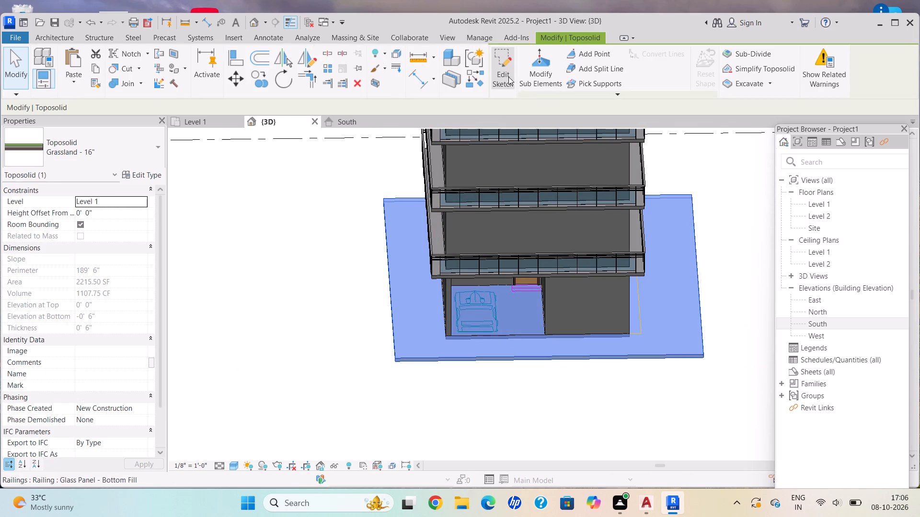
pyautogui.scroll(5, 516, 312)
pyautogui.moveTo(525, 372); pyautogui.dragTo(529, 386)
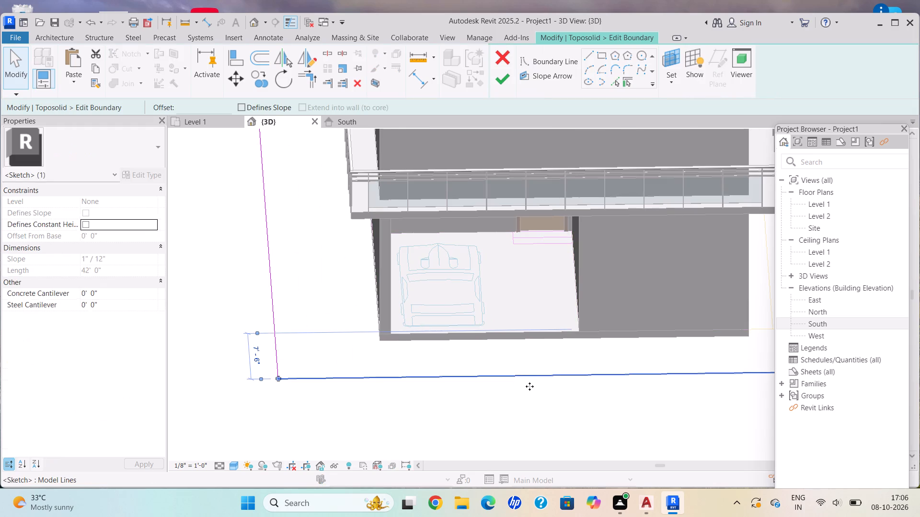
pyautogui.moveTo(529, 386); pyautogui.dragTo(529, 388)
pyautogui.scroll(-4, 529, 388)
pyautogui.moveTo(529, 388); pyautogui.dragTo(458, 247, button='middle')
pyautogui.scroll(-1, 458, 247)
pyautogui.keyDown('shift'); pyautogui.moveTo(457, 247); pyautogui.dragTo(453, 249, button='middle'); pyautogui.keyUp('shift')
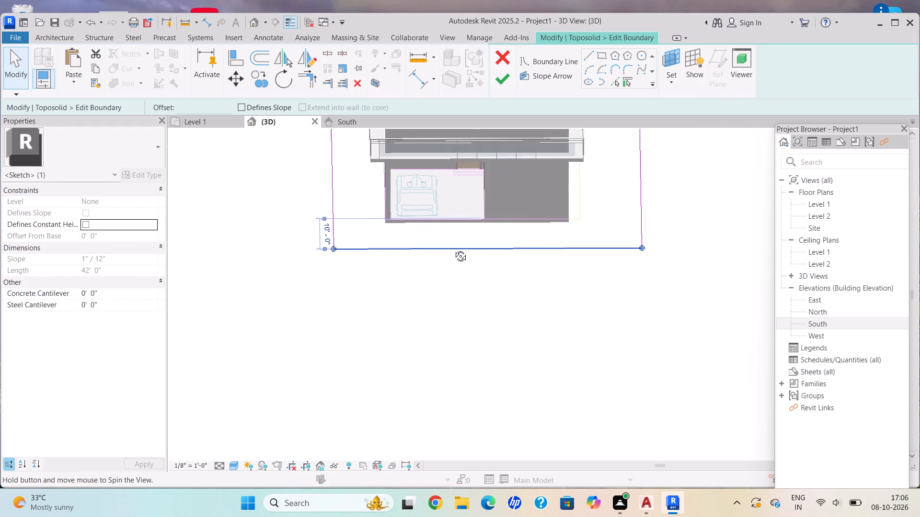
pyautogui.keyDown('shift'); pyautogui.moveTo(453, 249); pyautogui.dragTo(425, 302, button='middle'); pyautogui.keyUp('shift')
pyautogui.click(503, 84)
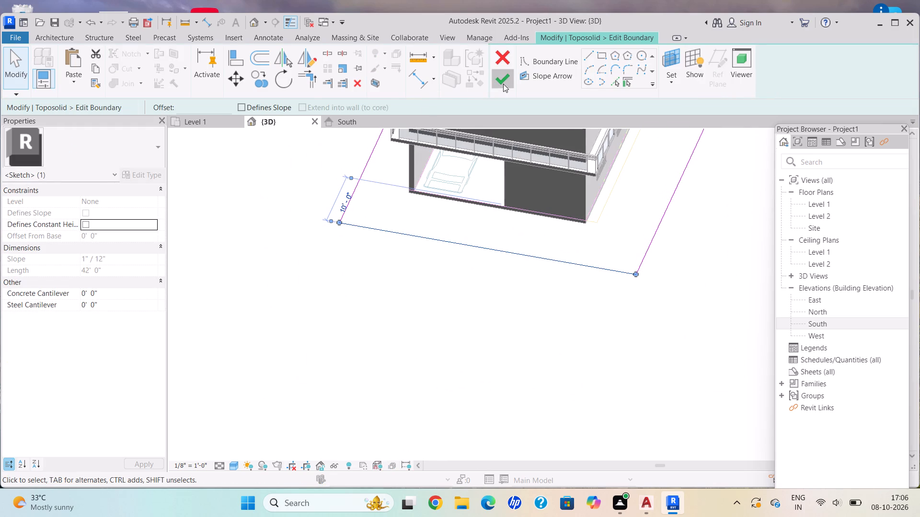
pyautogui.press('Escape')
pyautogui.scroll(-4, 563, 257)
pyautogui.moveTo(535, 257); pyautogui.dragTo(475, 354, button='middle')
pyautogui.scroll(1, 504, 306)
pyautogui.press('Escape')
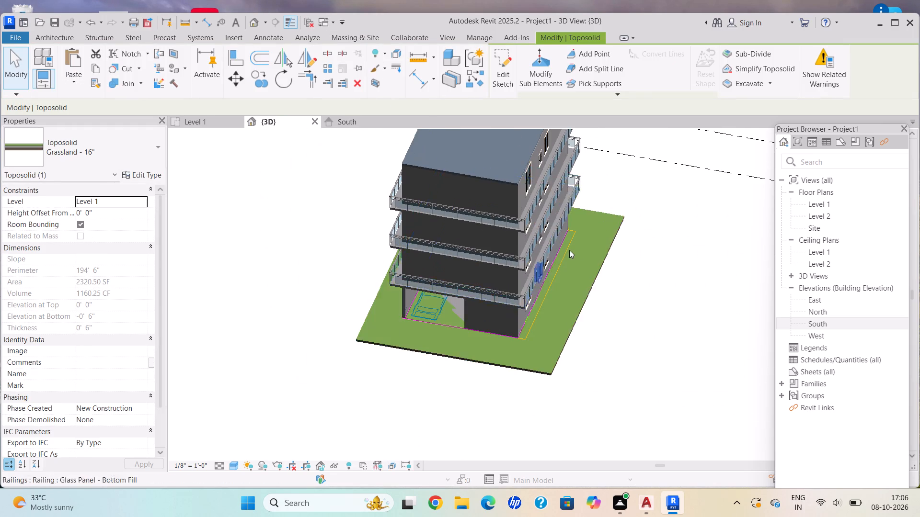
# Edit the toposolid's boundary, moving its rear edge slightly farther out from the house's back wall, and finish the sketch.
pyautogui.keyDown('shift'); pyautogui.middleClick(573, 247); pyautogui.keyUp('shift')
pyautogui.keyDown('shift'); pyautogui.moveTo(531, 246); pyautogui.dragTo(404, 247, button='middle'); pyautogui.keyUp('shift')
pyautogui.keyDown('shift'); pyautogui.middleClick(402, 247); pyautogui.keyUp('shift')
pyautogui.moveTo(666, 331); pyautogui.dragTo(355, 242, button='middle')
pyautogui.middleClick(306, 225)
pyautogui.keyDown('shift'); pyautogui.moveTo(368, 236); pyautogui.dragTo(246, 286, button='middle'); pyautogui.keyUp('shift')
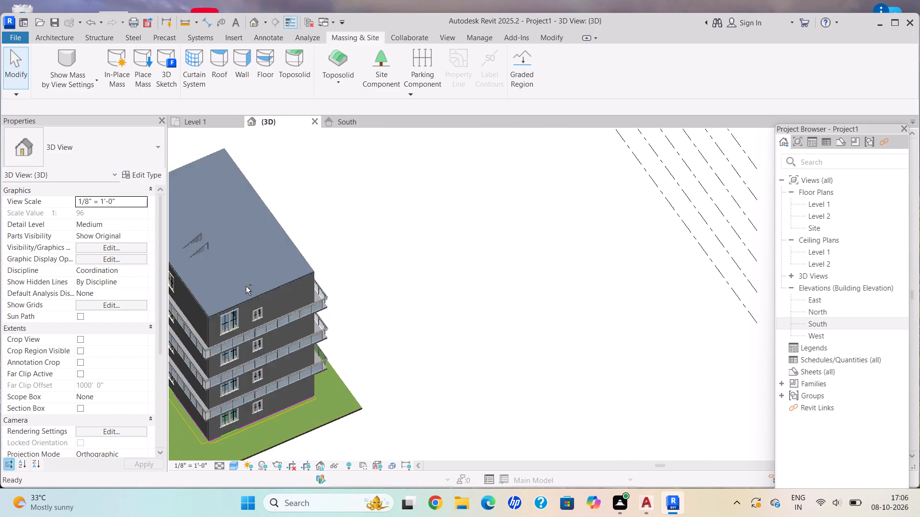
pyautogui.middleClick(286, 333)
pyautogui.moveTo(288, 324); pyautogui.dragTo(314, 106, button='middle')
pyautogui.scroll(3, 318, 173)
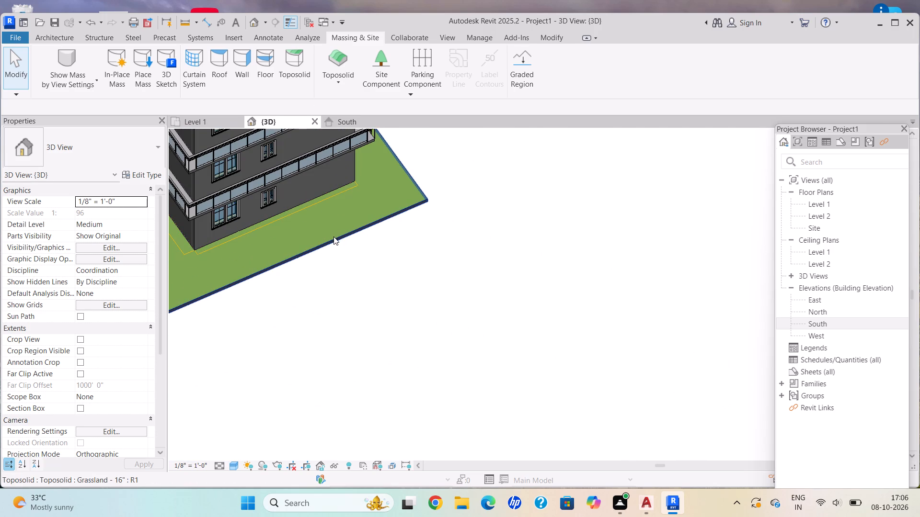
pyautogui.click(334, 236)
pyautogui.click(506, 82)
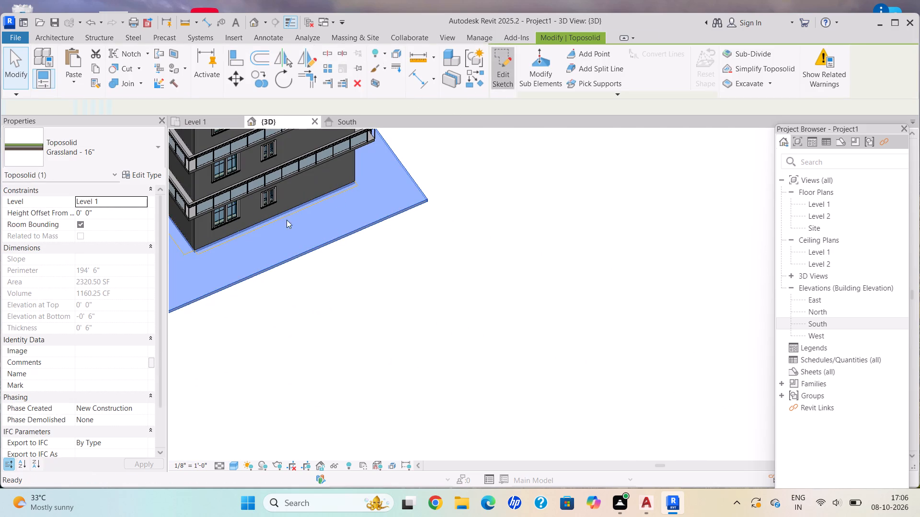
pyautogui.click(302, 255)
pyautogui.click(295, 250)
pyautogui.moveTo(296, 257); pyautogui.dragTo(313, 262)
pyautogui.click(503, 89)
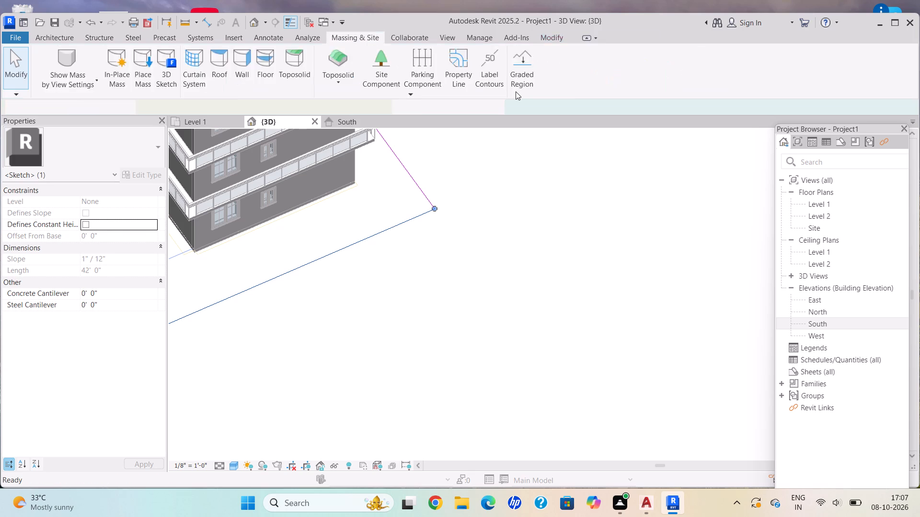
pyautogui.press('Escape')
# Create an in-place model component in the Generic Models category with the name Generic Models 1.
pyautogui.scroll(-4, 334, 289)
pyautogui.keyDown('shift'); pyautogui.moveTo(338, 281); pyautogui.dragTo(536, 324, button='middle'); pyautogui.keyUp('shift')
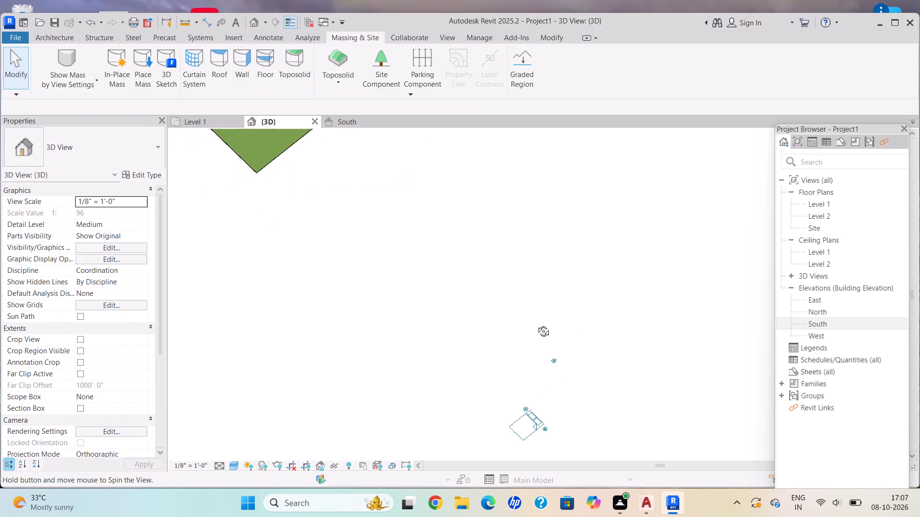
pyautogui.keyDown('shift'); pyautogui.moveTo(536, 324); pyautogui.dragTo(538, 324, button='middle'); pyautogui.keyUp('shift')
pyautogui.moveTo(299, 225); pyautogui.dragTo(376, 336, button='middle')
pyautogui.scroll(1, 448, 231)
pyautogui.moveTo(448, 230); pyautogui.dragTo(371, 364, button='middle')
pyautogui.scroll(2, 373, 315)
pyautogui.moveTo(383, 307); pyautogui.dragTo(391, 307, button='middle')
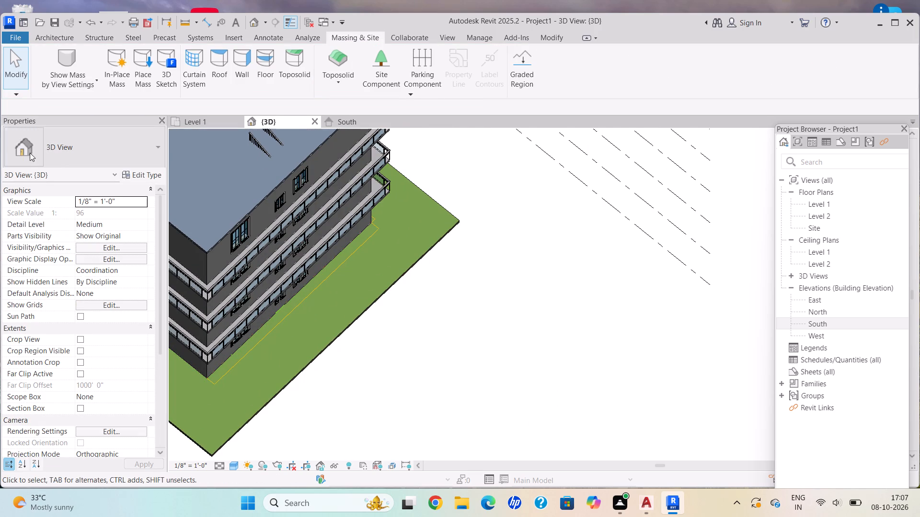
pyautogui.click(77, 37)
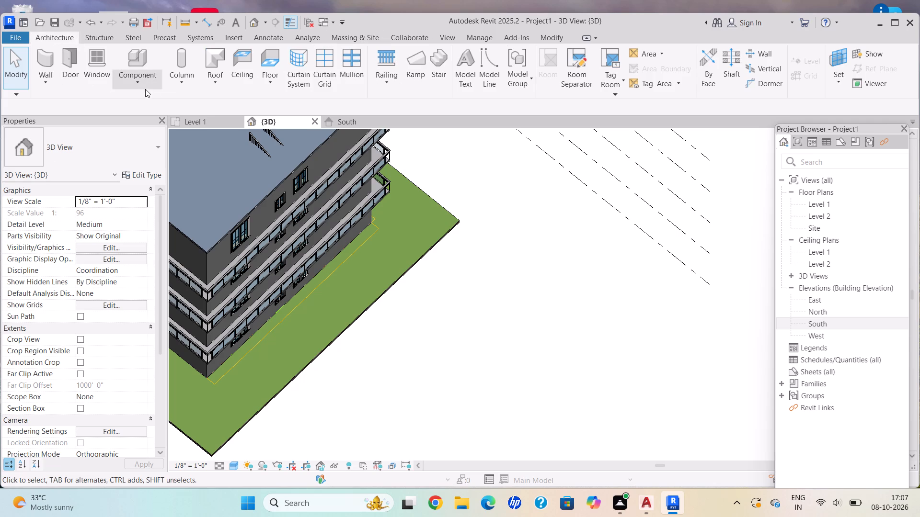
pyautogui.click(139, 84)
pyautogui.click(173, 130)
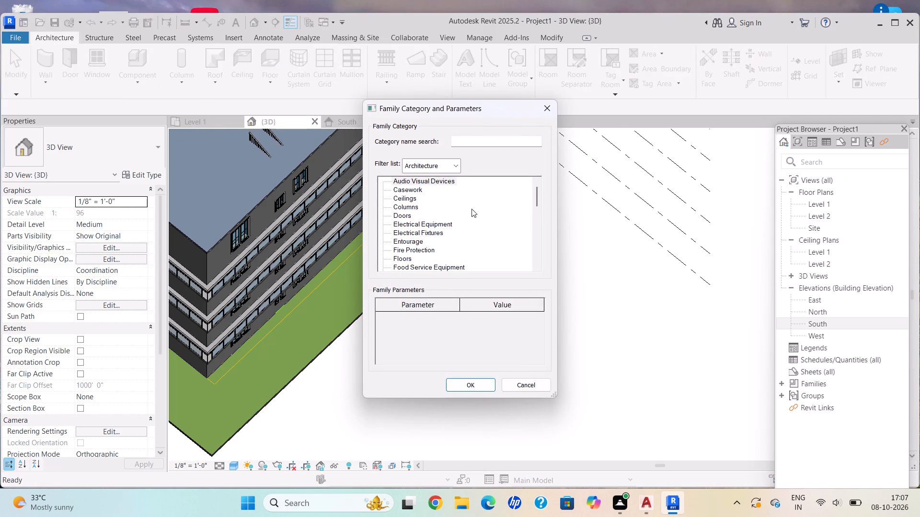
pyautogui.scroll(-3, 471, 209)
pyautogui.scroll(-2, 428, 242)
pyautogui.click(436, 248)
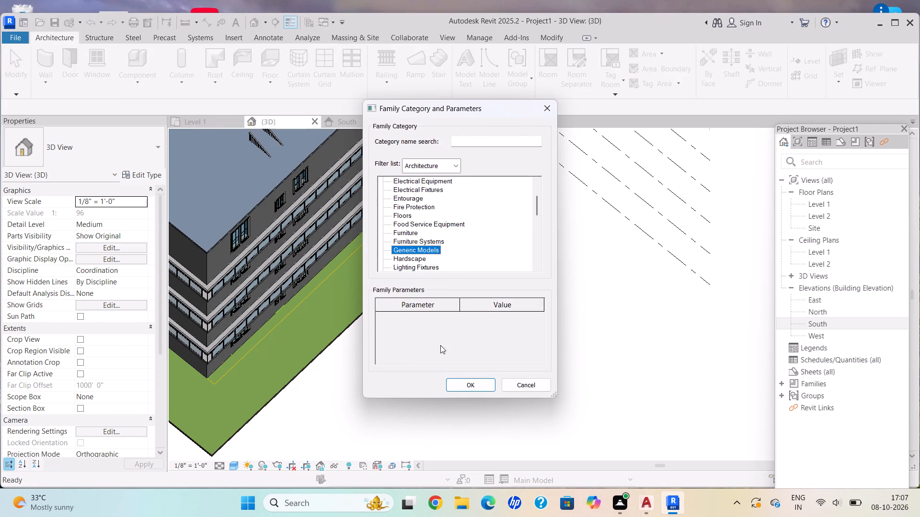
pyautogui.click(459, 384)
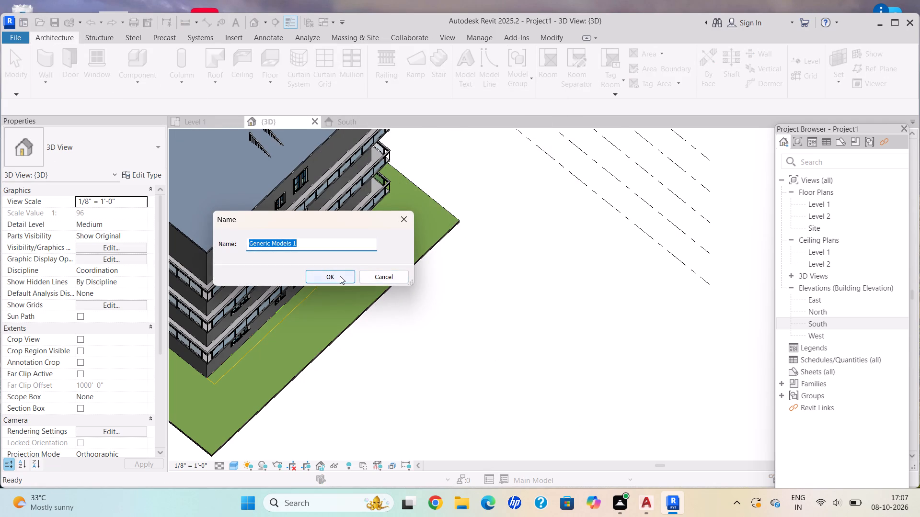
pyautogui.click(340, 276)
# Start a solid extrusion and pick the toposolid's top face, at its front corner, as the work plane.
pyautogui.scroll(-2, 340, 276)
pyautogui.moveTo(340, 276); pyautogui.dragTo(468, 303, button='middle')
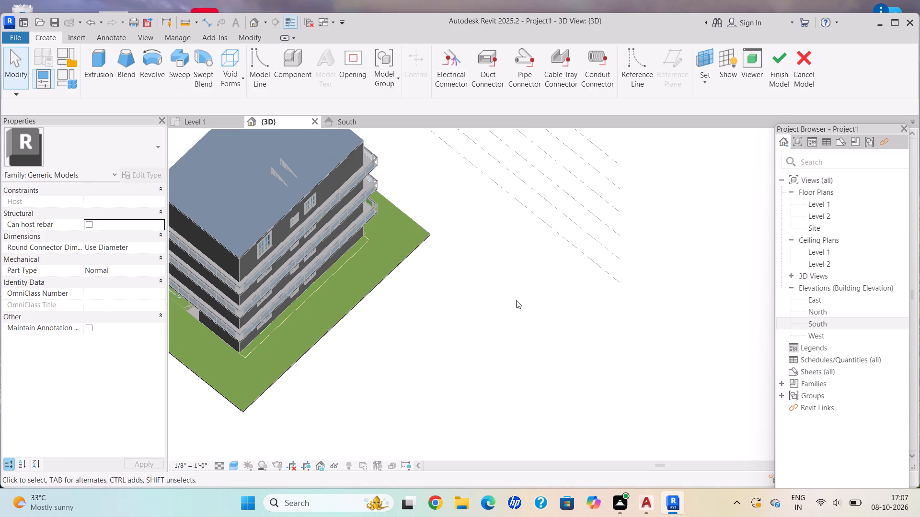
pyautogui.click(44, 35)
pyautogui.click(51, 34)
pyautogui.click(93, 67)
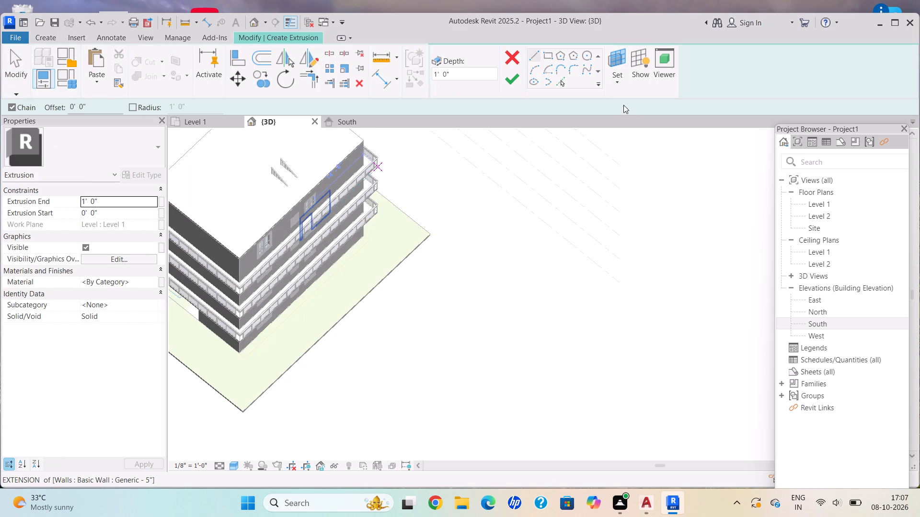
pyautogui.click(617, 89)
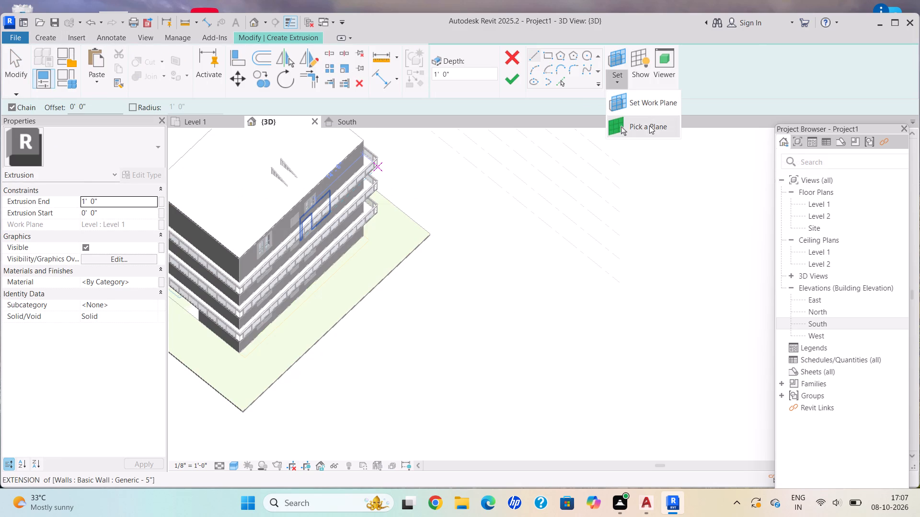
pyautogui.click(649, 125)
pyautogui.moveTo(381, 222); pyautogui.dragTo(513, 215, button='middle')
pyautogui.scroll(4, 380, 395)
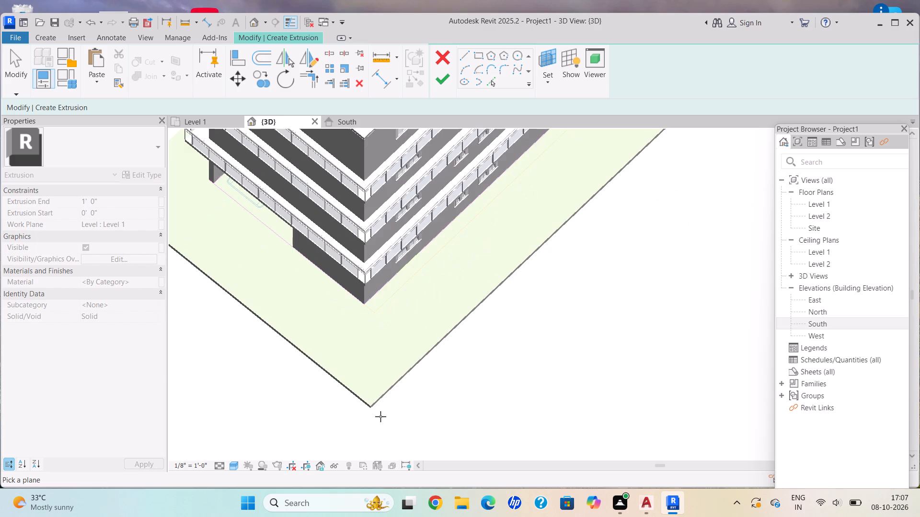
pyautogui.scroll(9, 380, 418)
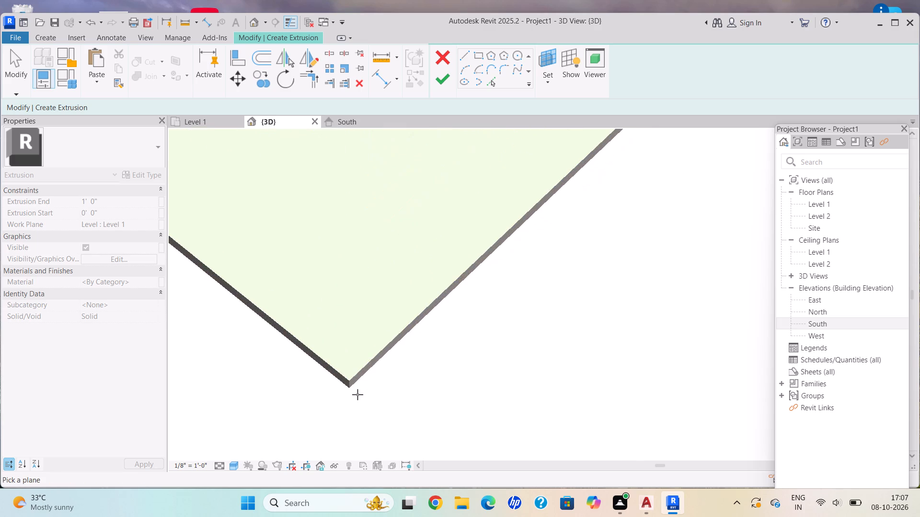
pyautogui.scroll(1, 366, 394)
pyautogui.scroll(11, 347, 360)
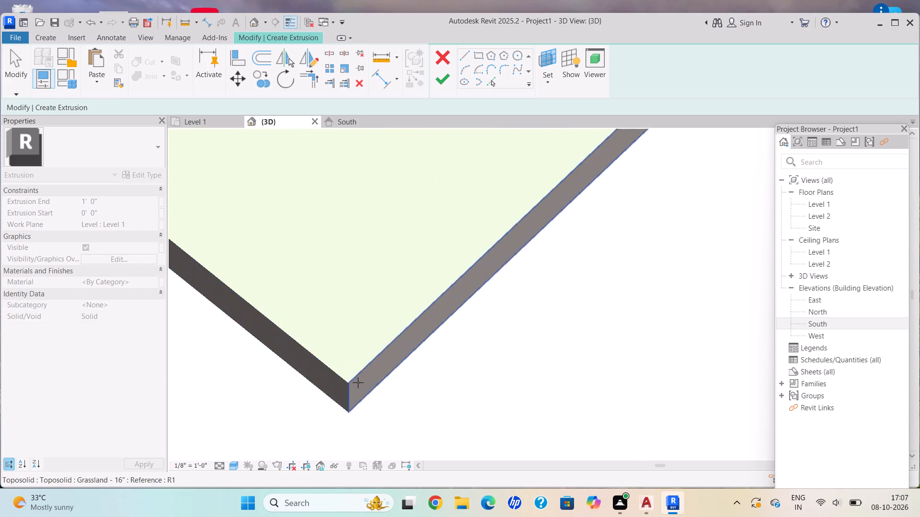
pyautogui.scroll(7, 358, 382)
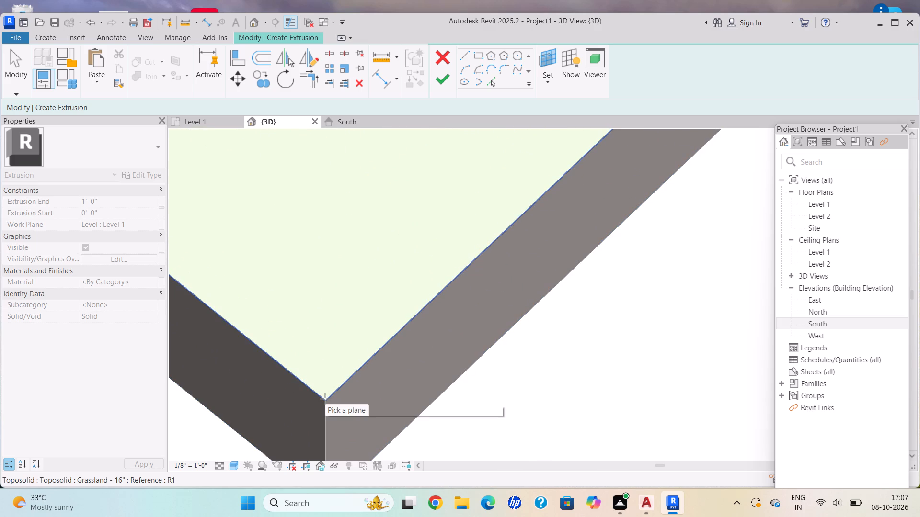
pyautogui.click(325, 399)
pyautogui.scroll(-5, 381, 295)
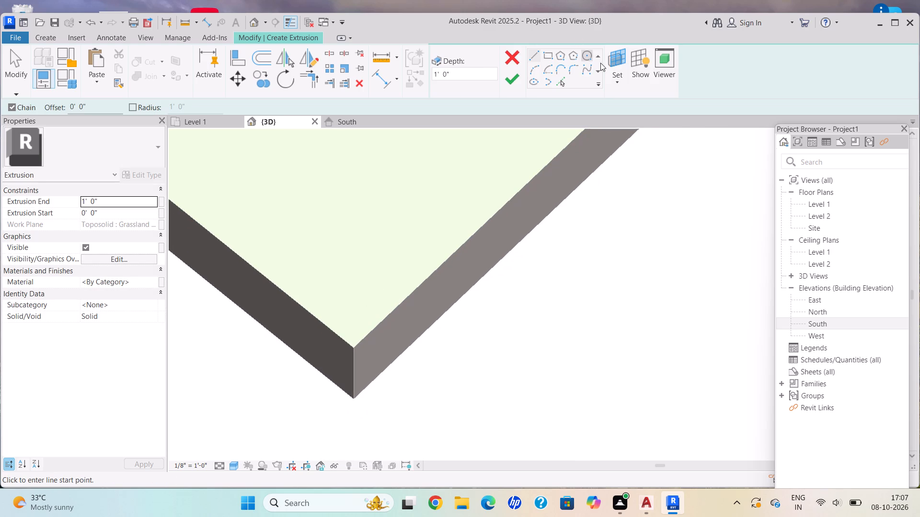
# Sketch a rectangular strip along the toposolid's long side edge, from its front corner to the rear edge, and finish the extrusion sketch.
pyautogui.click(549, 55)
pyautogui.scroll(6, 350, 323)
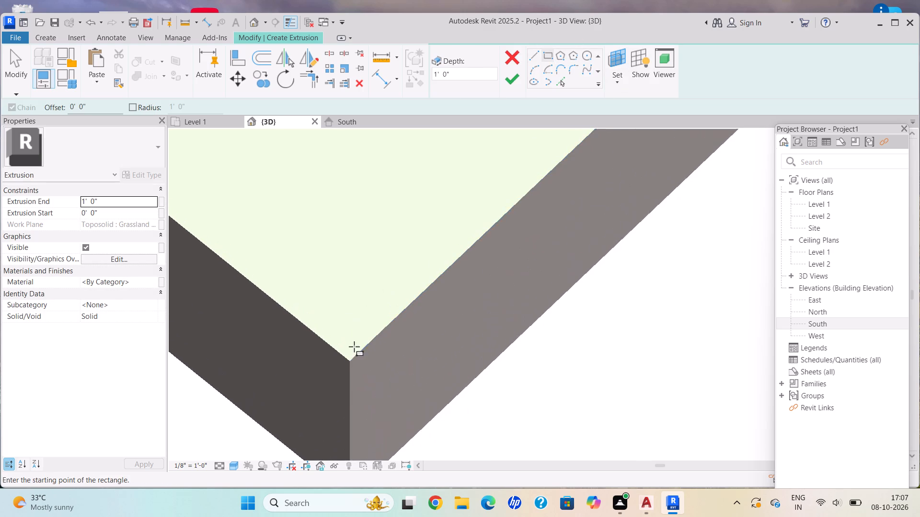
pyautogui.scroll(4, 354, 347)
pyautogui.click(348, 366)
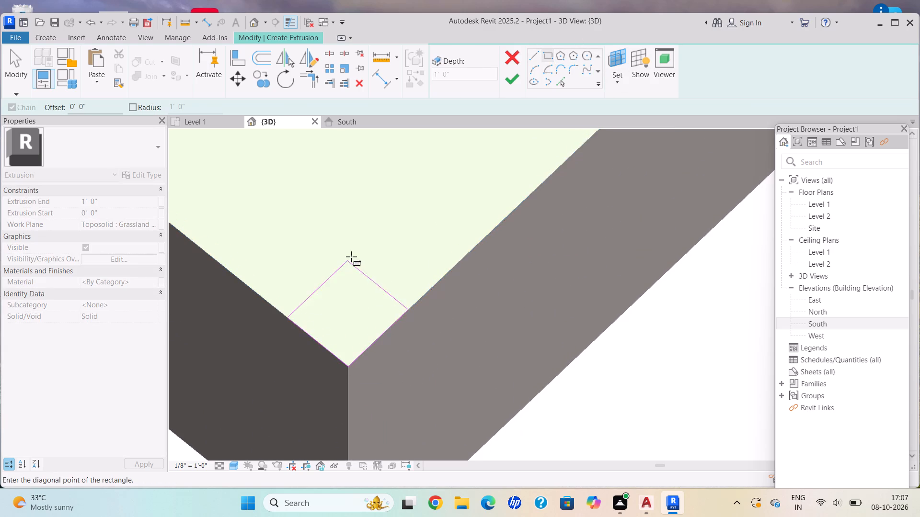
pyautogui.scroll(-9, 351, 257)
pyautogui.moveTo(351, 236); pyautogui.dragTo(309, 430, button='middle')
pyautogui.scroll(-4, 468, 241)
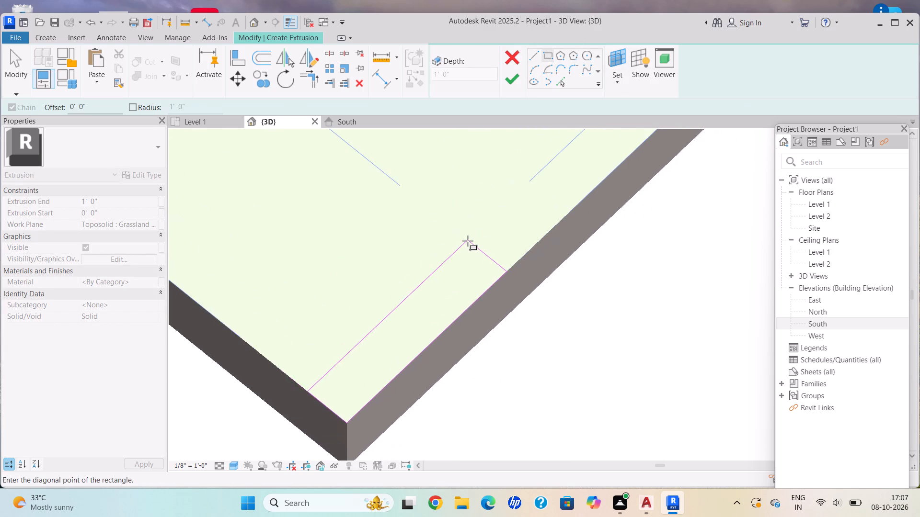
pyautogui.scroll(-3, 468, 241)
pyautogui.moveTo(469, 240); pyautogui.dragTo(390, 444, button='middle')
pyautogui.scroll(-5, 568, 204)
pyautogui.moveTo(582, 229); pyautogui.dragTo(552, 404, button='middle')
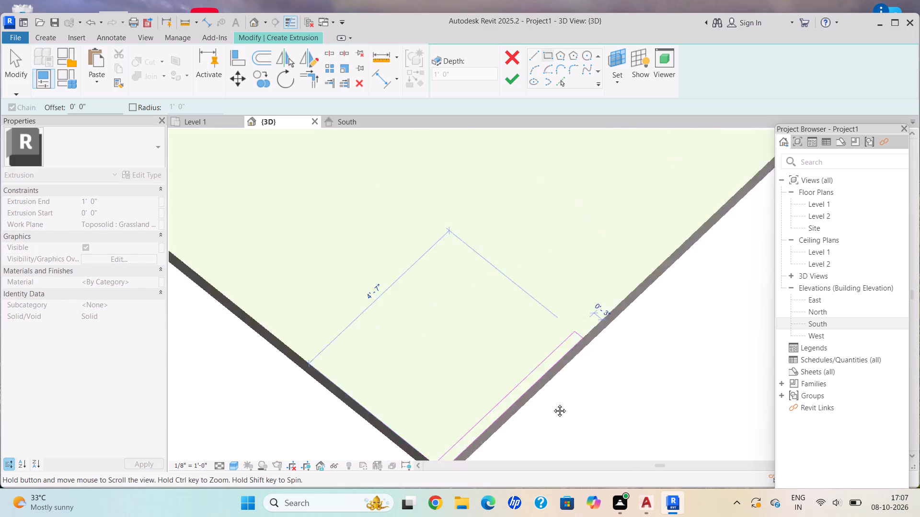
pyautogui.moveTo(552, 404); pyautogui.dragTo(548, 411, button='middle')
pyautogui.scroll(-3, 641, 221)
pyautogui.moveTo(642, 215); pyautogui.dragTo(334, 409, button='middle')
pyautogui.scroll(-1, 334, 409)
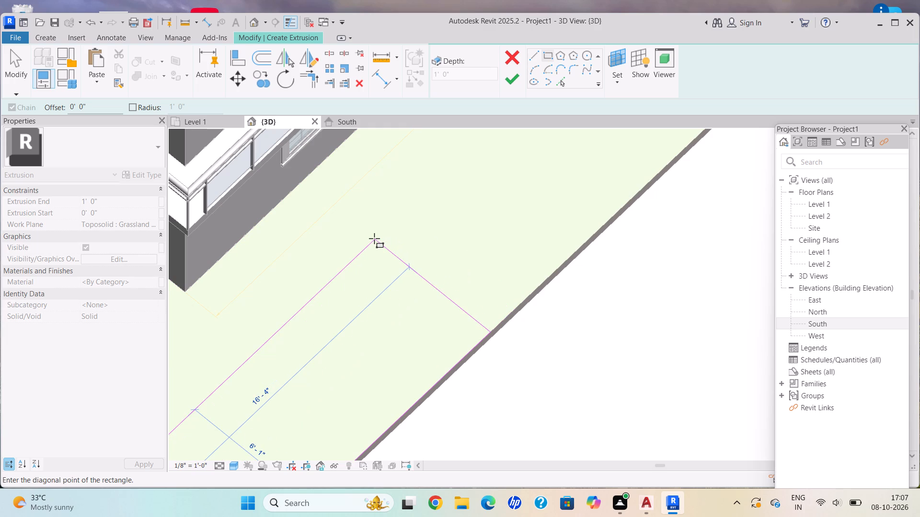
pyautogui.scroll(-7, 422, 217)
pyautogui.moveTo(418, 197); pyautogui.dragTo(416, 272, button='middle')
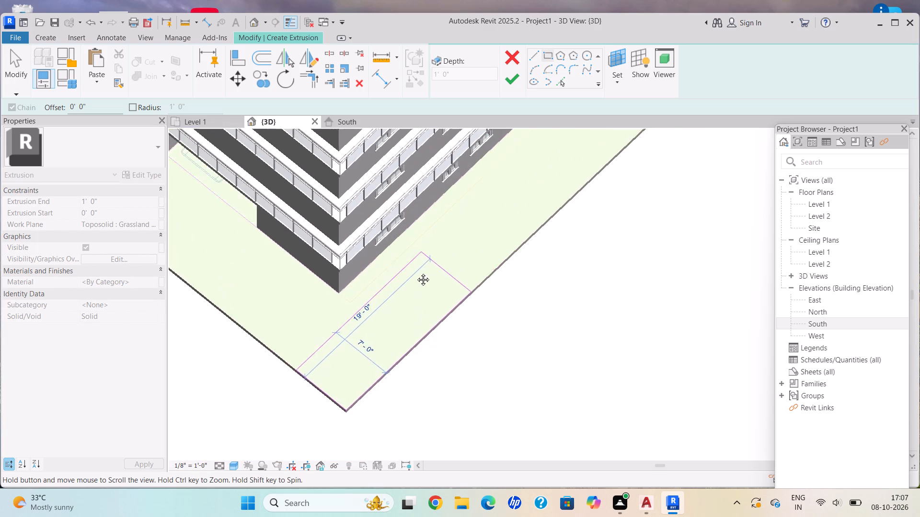
pyautogui.moveTo(416, 272); pyautogui.dragTo(416, 282, button='middle')
pyautogui.scroll(-3, 501, 235)
pyautogui.moveTo(498, 231); pyautogui.dragTo(413, 343, button='middle')
pyautogui.scroll(5, 541, 234)
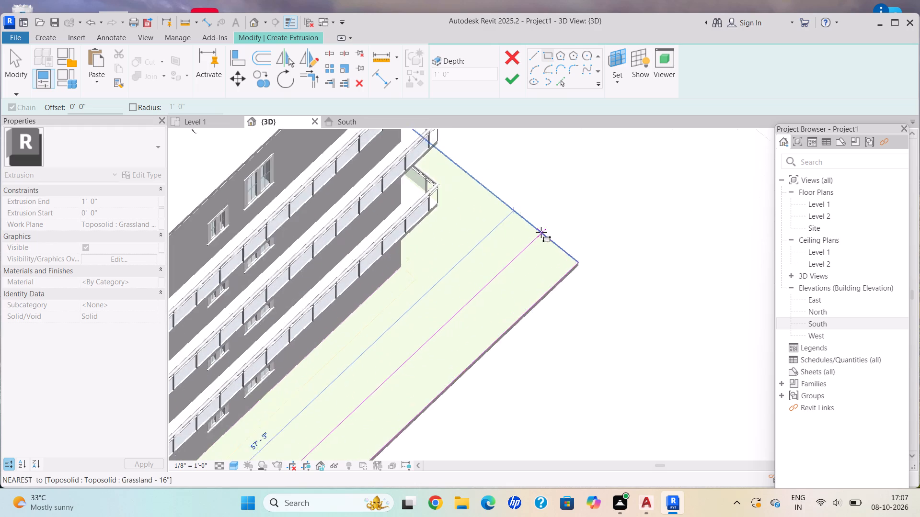
pyautogui.scroll(13, 541, 232)
pyautogui.scroll(-1, 526, 221)
pyautogui.scroll(2, 526, 221)
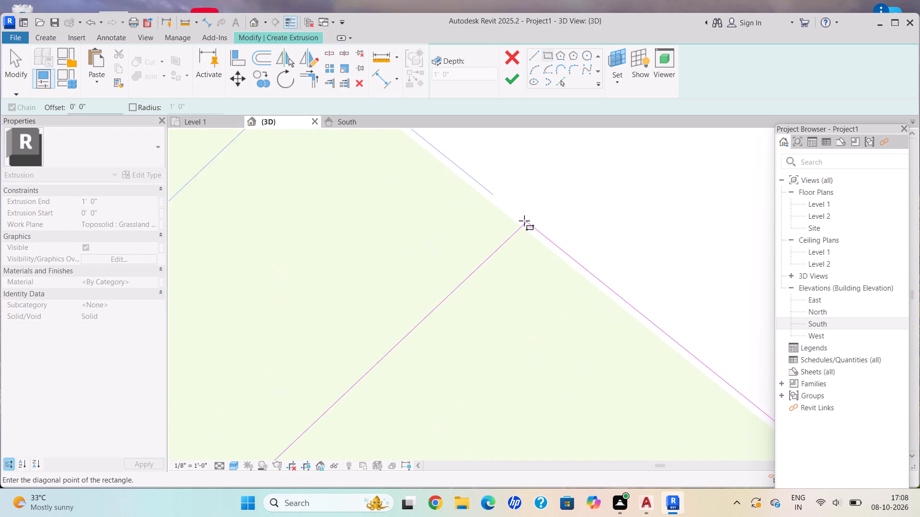
pyautogui.click(512, 218)
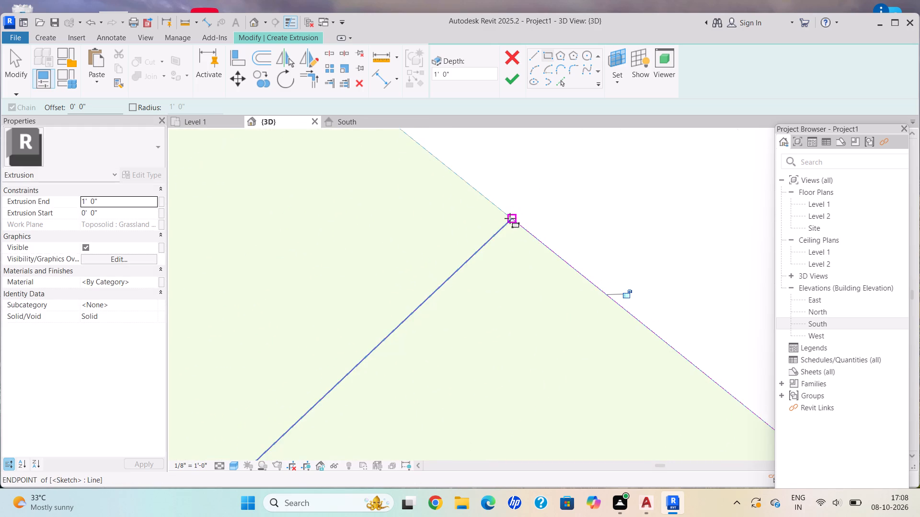
pyautogui.click(511, 77)
# Lower the top face of the strip extrusion so it forms a thin slab on the toposolid.
pyautogui.scroll(-2, 535, 208)
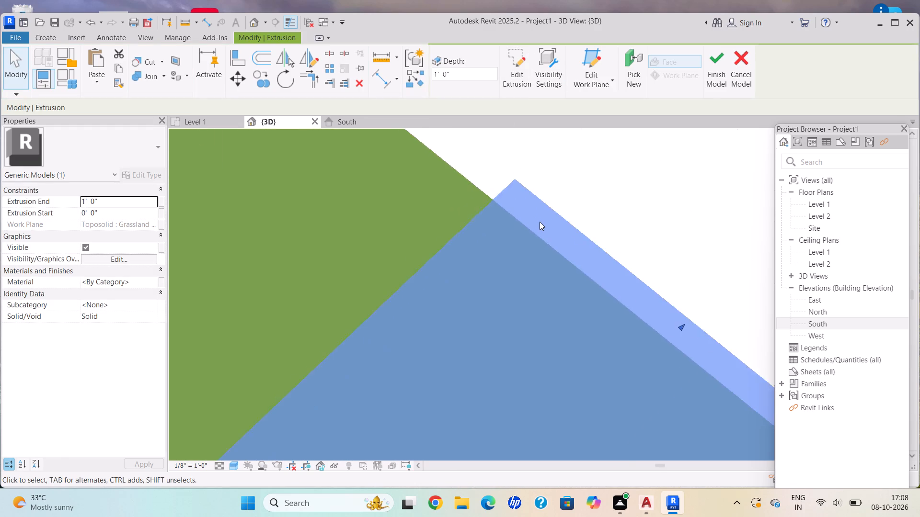
pyautogui.scroll(-12, 540, 222)
pyautogui.moveTo(540, 222); pyautogui.dragTo(559, 190, button='middle')
pyautogui.scroll(-7, 562, 183)
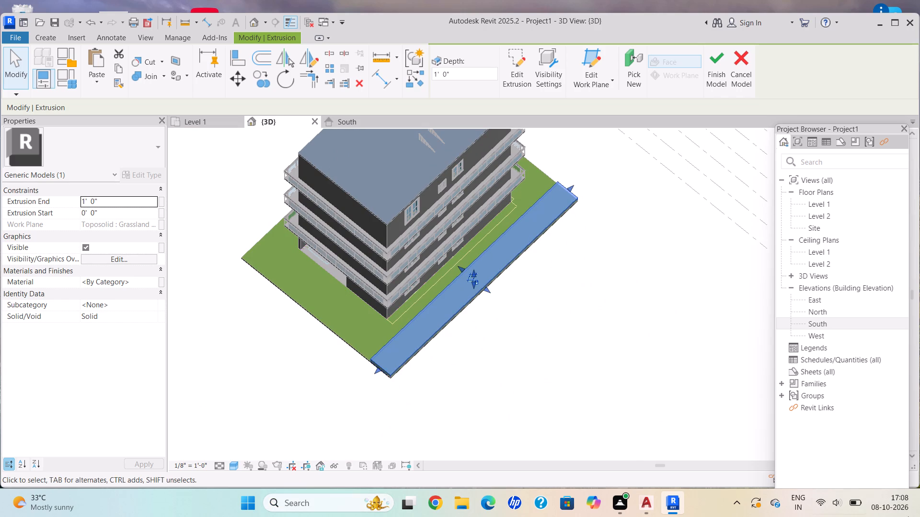
pyautogui.moveTo(435, 334); pyautogui.dragTo(398, 270, button='middle')
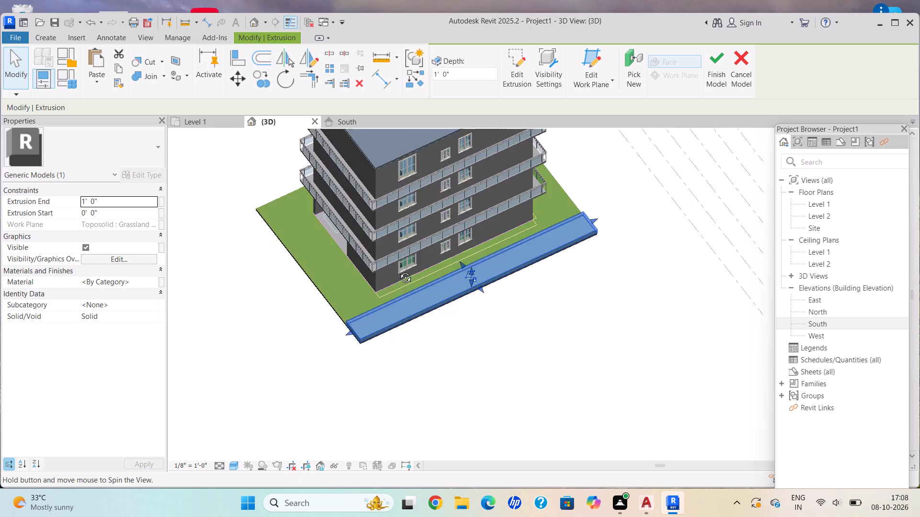
pyautogui.moveTo(398, 270); pyautogui.dragTo(391, 188, button='middle')
pyautogui.scroll(16, 461, 270)
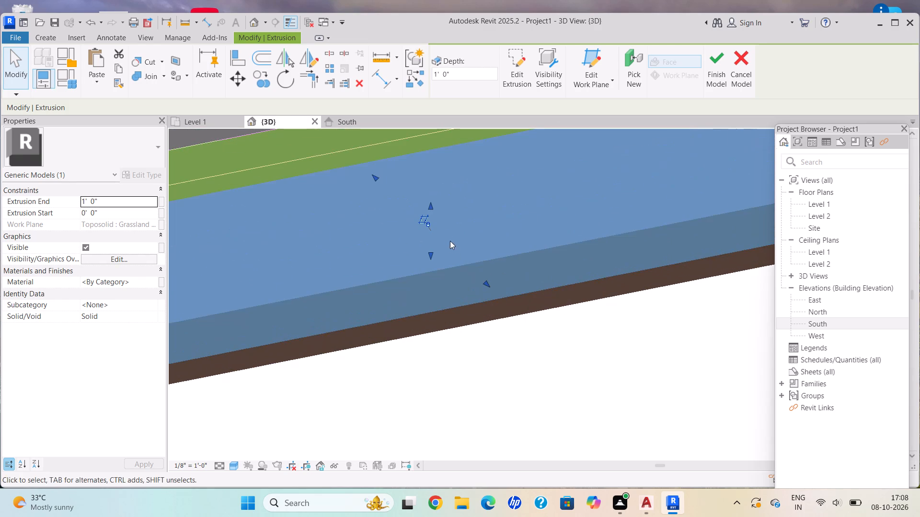
pyautogui.scroll(3, 397, 231)
pyautogui.moveTo(450, 194); pyautogui.dragTo(455, 241)
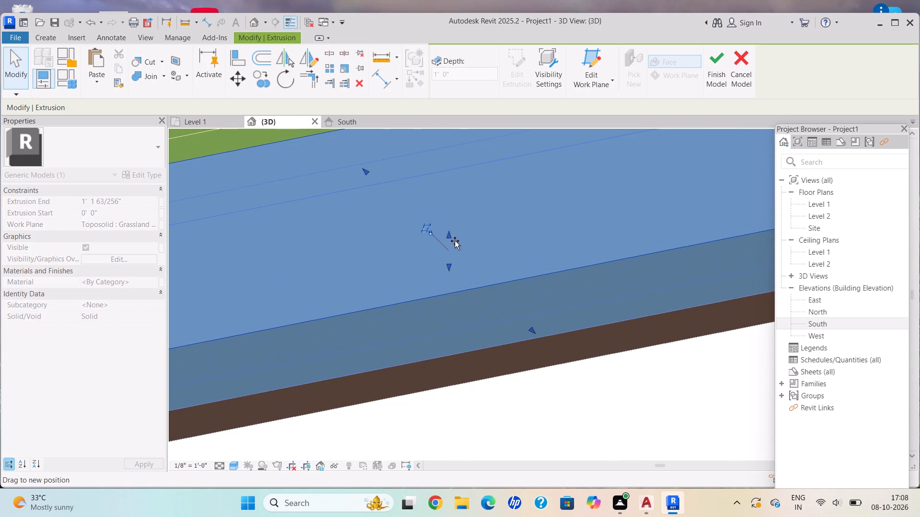
pyautogui.moveTo(455, 241); pyautogui.dragTo(455, 247)
pyautogui.press('Escape')
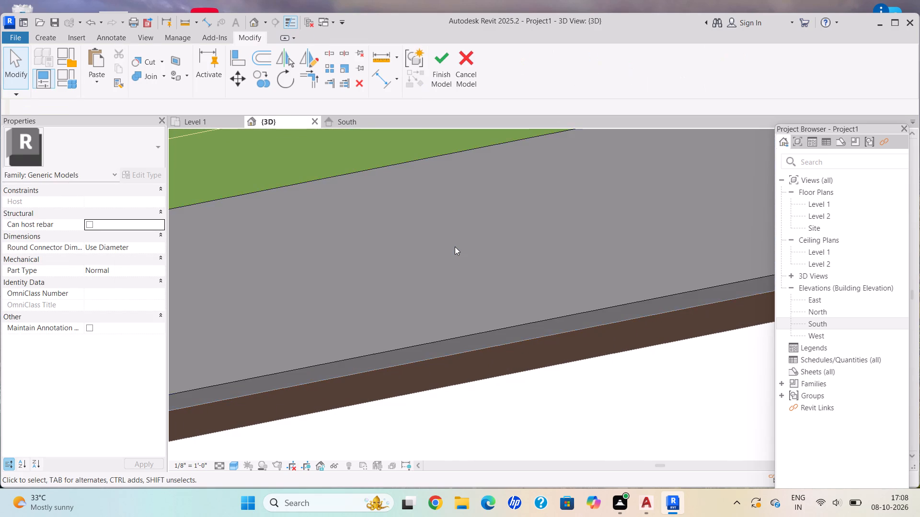
# Examine the strip along the toposolid's edge and the house's side walls, balconies and roof from several angles.
pyautogui.scroll(-14, 455, 247)
pyautogui.moveTo(456, 248); pyautogui.dragTo(503, 262, button='middle')
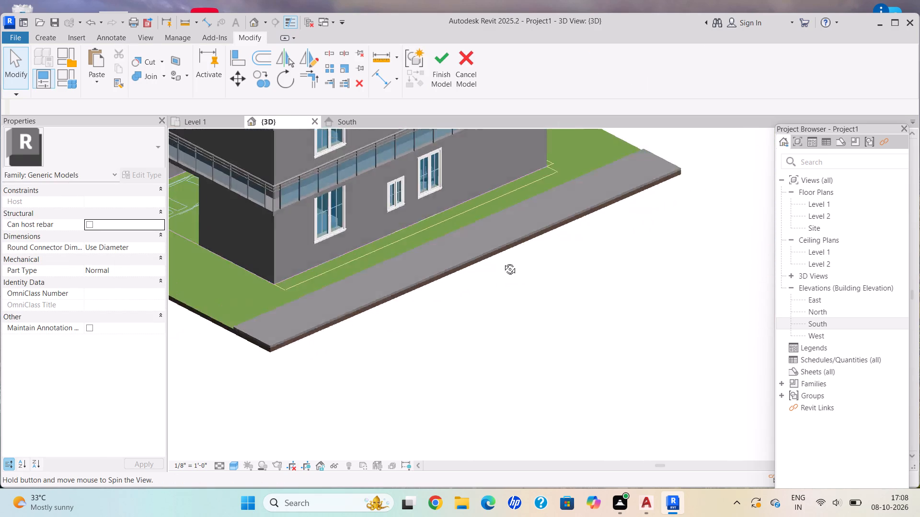
pyautogui.moveTo(503, 262); pyautogui.dragTo(608, 268, button='middle')
pyautogui.keyDown('shift'); pyautogui.middleClick(608, 267); pyautogui.keyUp('shift')
pyautogui.scroll(3, 513, 426)
pyautogui.keyDown('shift'); pyautogui.scroll(1, 499, 378); pyautogui.keyUp('shift')
pyautogui.keyDown('shift'); pyautogui.middleClick(494, 359); pyautogui.keyUp('shift')
pyautogui.keyDown('shift'); pyautogui.middleClick(494, 357); pyautogui.keyUp('shift')
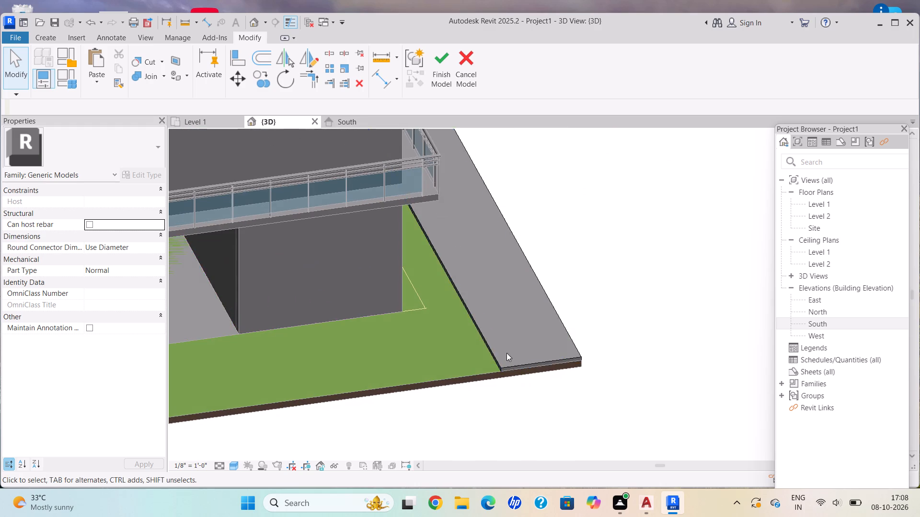
pyautogui.scroll(5, 517, 360)
pyautogui.scroll(-2, 521, 359)
pyautogui.scroll(1, 521, 359)
pyautogui.scroll(-1, 521, 359)
pyautogui.keyDown('shift'); pyautogui.moveTo(520, 359); pyautogui.dragTo(507, 350, button='middle'); pyautogui.keyUp('shift')
pyautogui.scroll(-3, 496, 324)
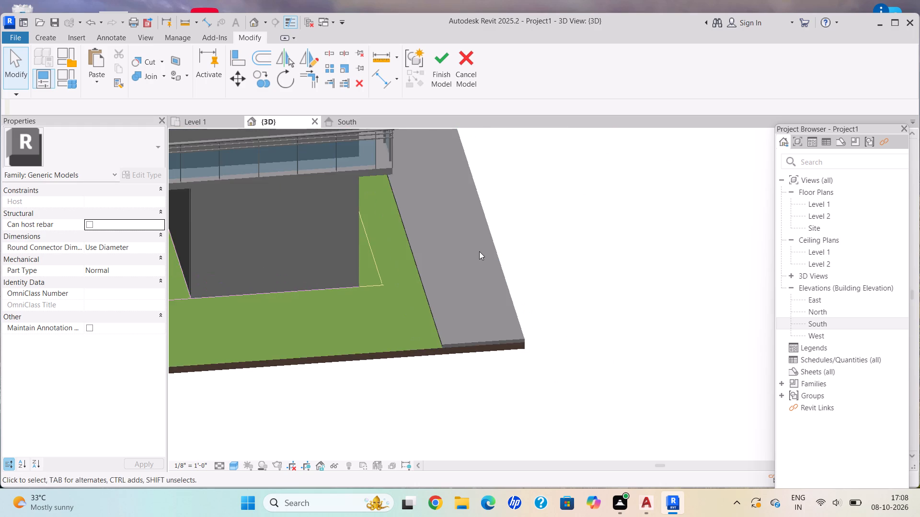
pyautogui.moveTo(480, 251); pyautogui.dragTo(524, 324, button='middle')
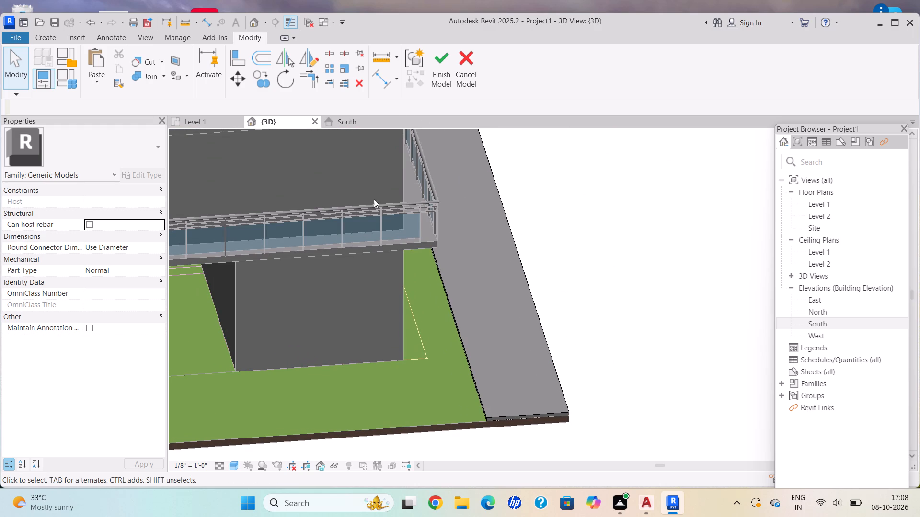
pyautogui.scroll(-3, 378, 208)
pyautogui.moveTo(403, 228); pyautogui.dragTo(471, 314, button='middle')
pyautogui.scroll(1, 471, 315)
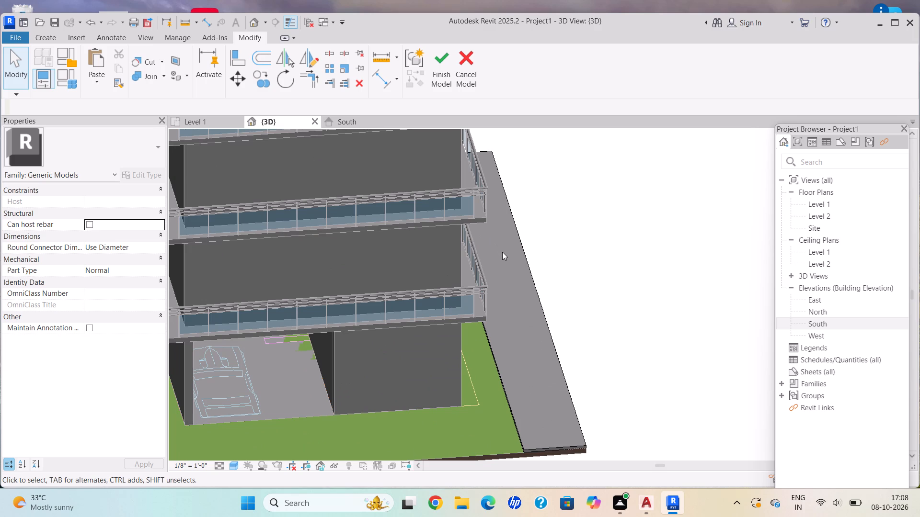
pyautogui.scroll(1, 503, 252)
pyautogui.scroll(-1, 524, 252)
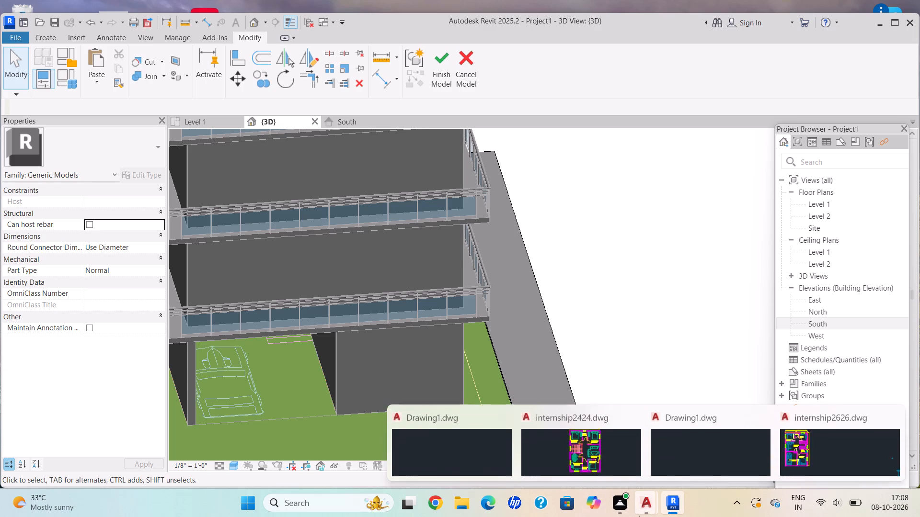
pyautogui.scroll(-2, 512, 257)
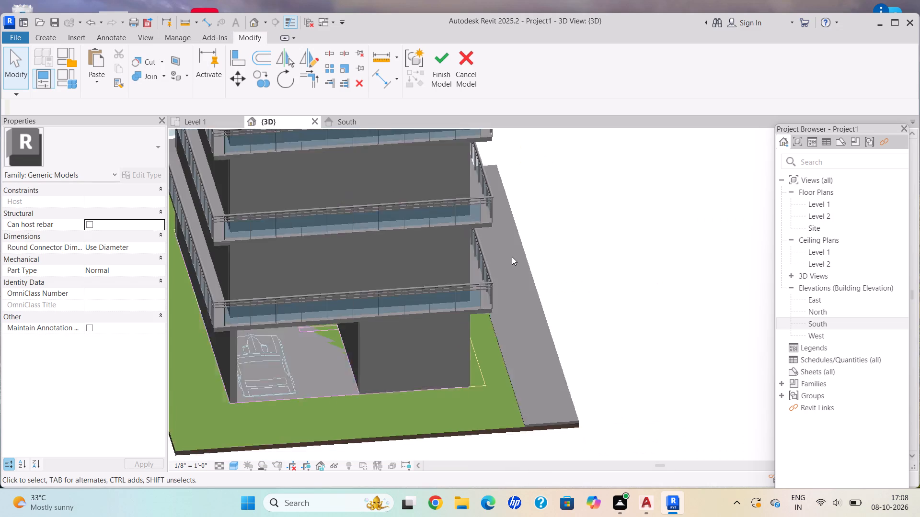
pyautogui.scroll(-1, 512, 257)
pyautogui.moveTo(502, 247); pyautogui.dragTo(507, 256, button='middle')
pyautogui.keyDown('shift'); pyautogui.moveTo(482, 314); pyautogui.dragTo(343, 229, button='middle'); pyautogui.keyUp('shift')
pyautogui.scroll(3, 516, 251)
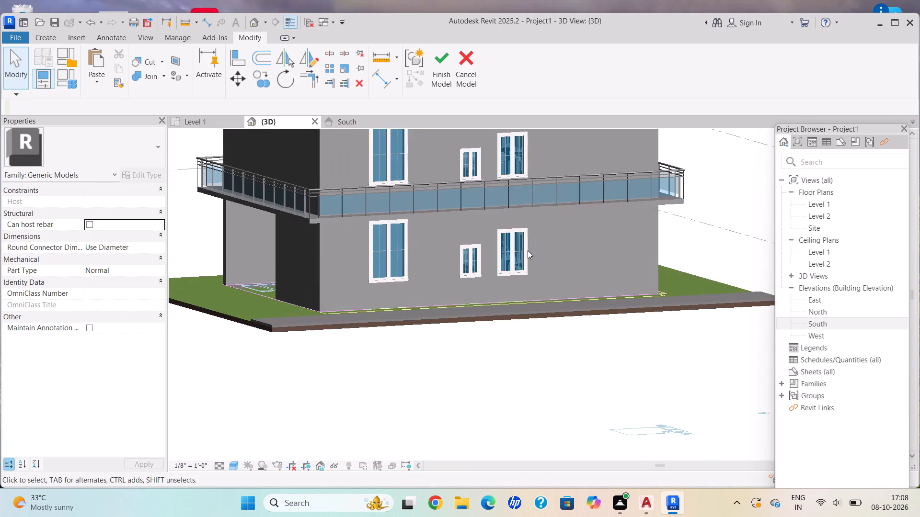
pyautogui.scroll(2, 528, 250)
pyautogui.keyDown('shift'); pyautogui.moveTo(527, 250); pyautogui.dragTo(492, 314, button='middle'); pyautogui.keyUp('shift')
pyautogui.keyDown('shift'); pyautogui.moveTo(491, 330); pyautogui.dragTo(486, 360, button='middle'); pyautogui.keyUp('shift')
pyautogui.scroll(-3, 471, 303)
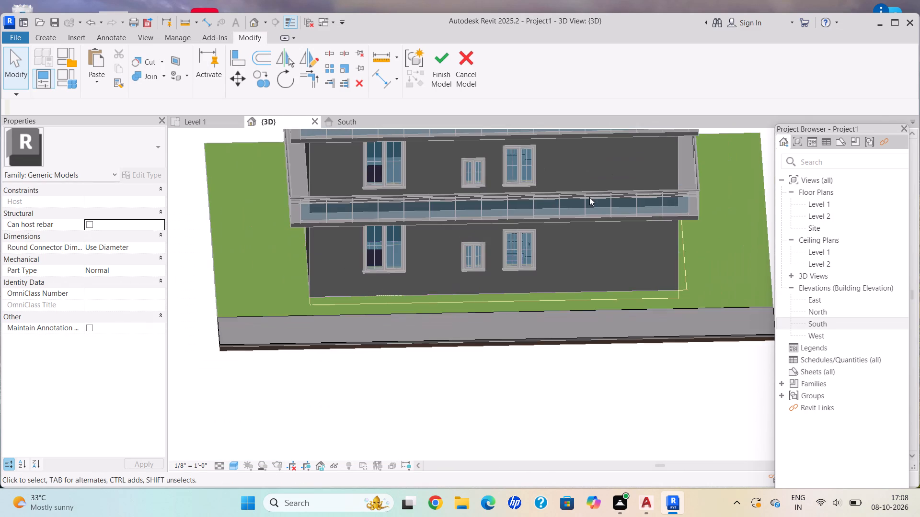
pyautogui.scroll(-3, 615, 175)
pyautogui.moveTo(622, 176); pyautogui.dragTo(565, 339, button='middle')
pyautogui.scroll(-3, 586, 261)
pyautogui.scroll(7, 550, 208)
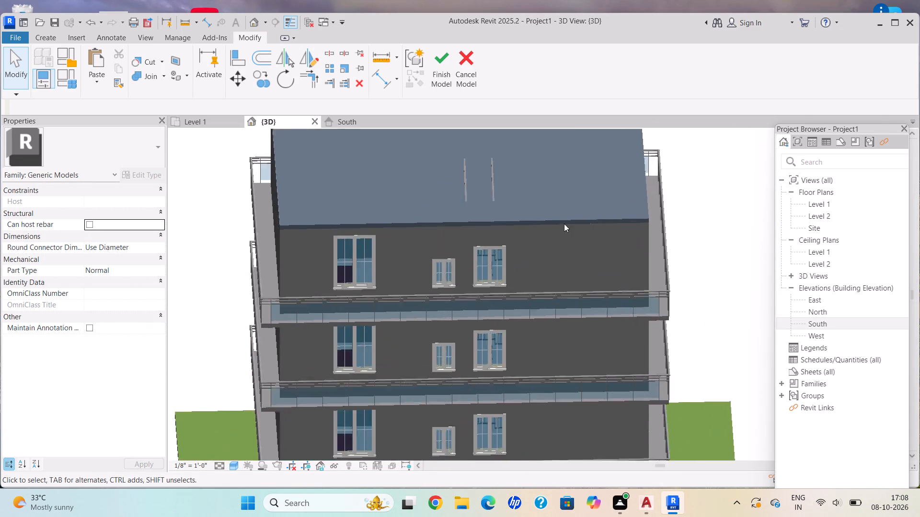
# Finish the in-place generic model containing the strip extrusion.
pyautogui.scroll(2, 564, 224)
pyautogui.click(553, 221)
pyautogui.scroll(5, 558, 224)
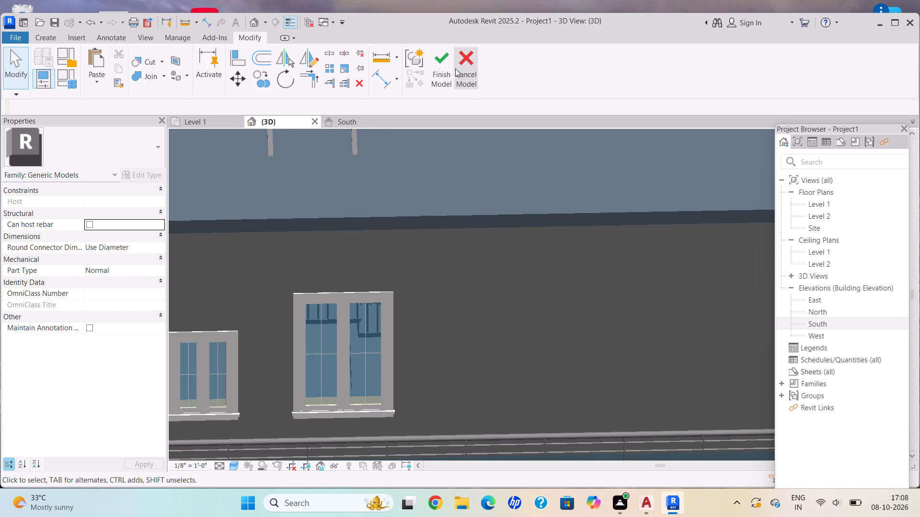
pyautogui.click(445, 55)
# Delete the flat roof covering the top storey of the house.
pyautogui.scroll(-6, 484, 200)
pyautogui.press('Escape')
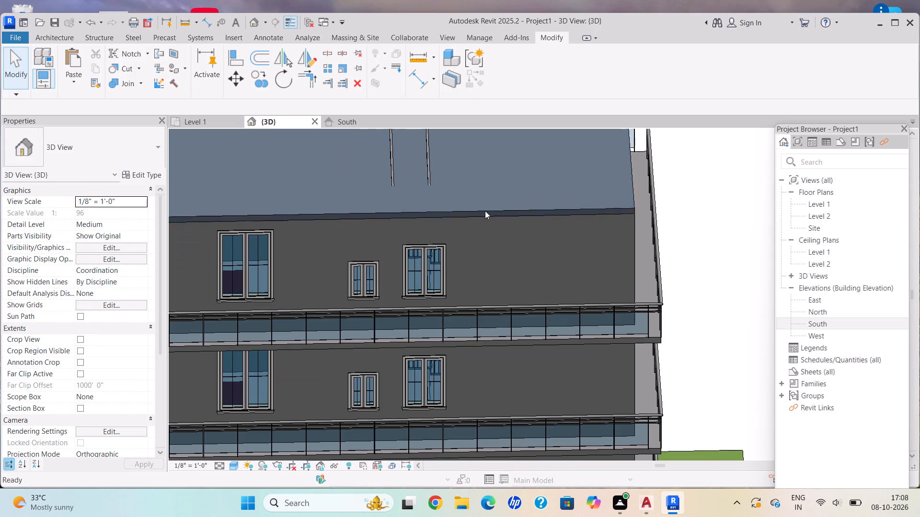
pyautogui.click(485, 211)
pyautogui.press('Delete')
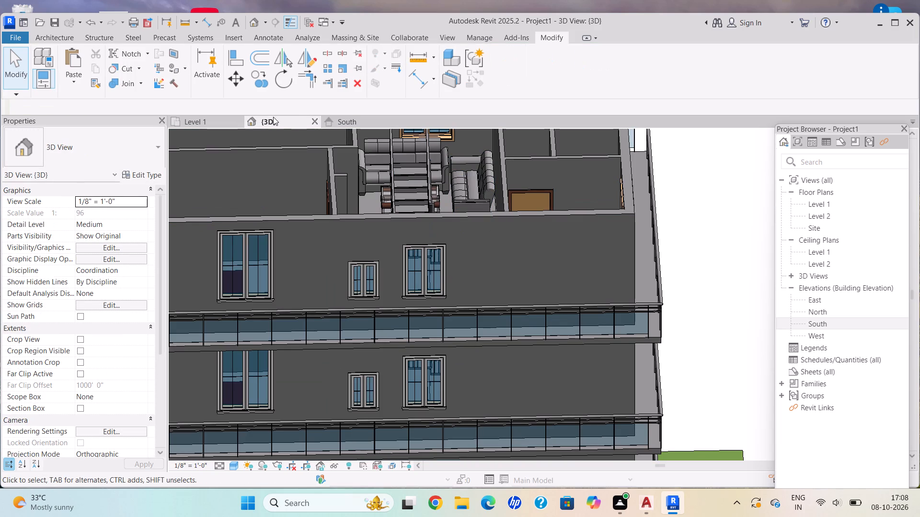
# Start a roof by footprint in the Level 1 floor plan and assign it to Level 5.
pyautogui.click(199, 118)
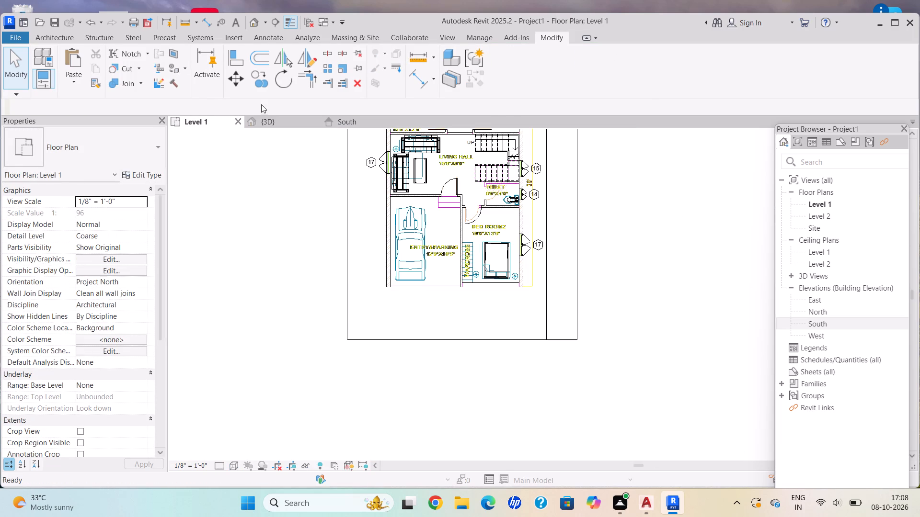
pyautogui.click(64, 34)
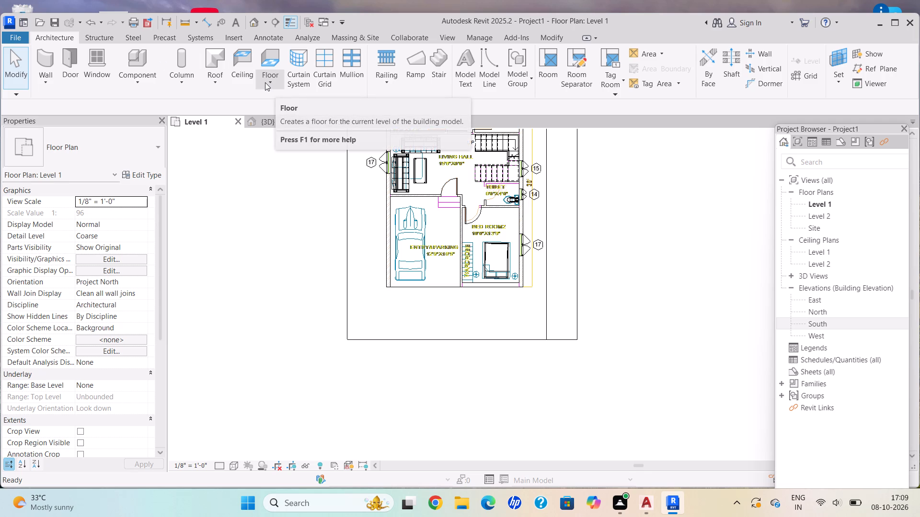
pyautogui.click(214, 88)
pyautogui.click(223, 101)
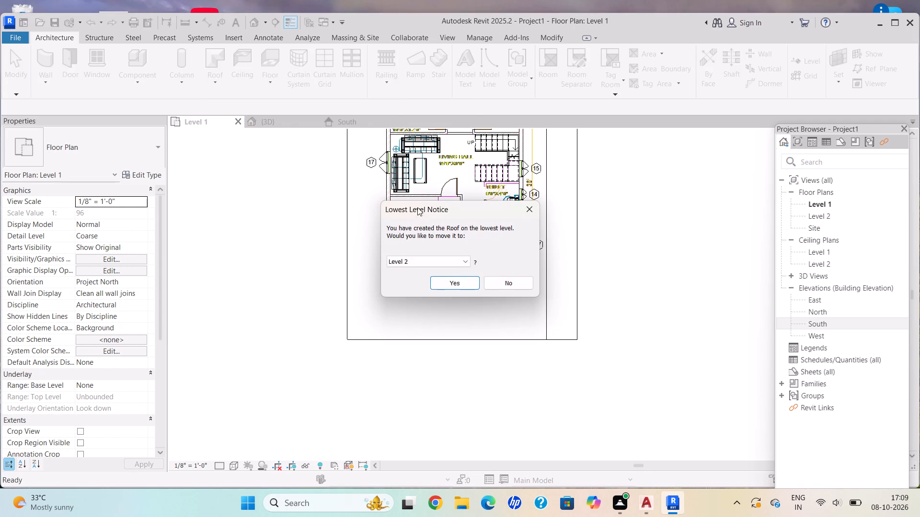
pyautogui.click(465, 259)
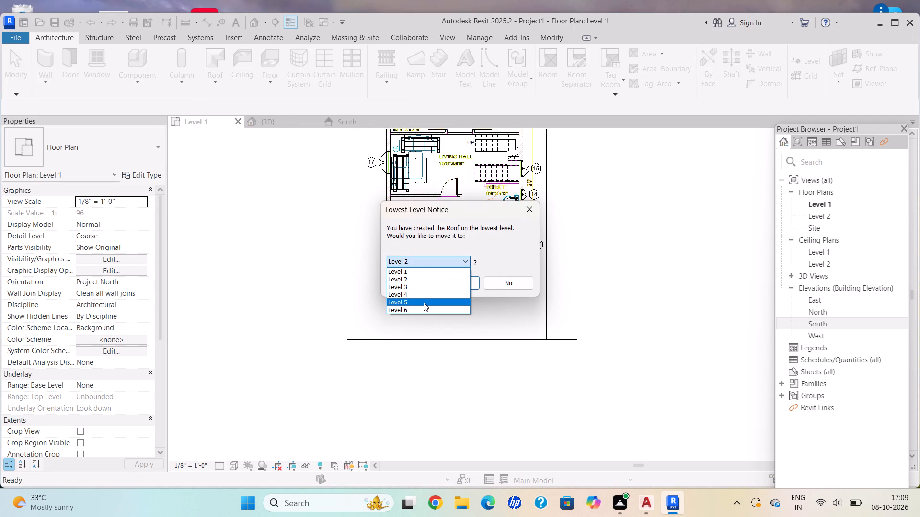
pyautogui.click(424, 303)
pyautogui.click(464, 283)
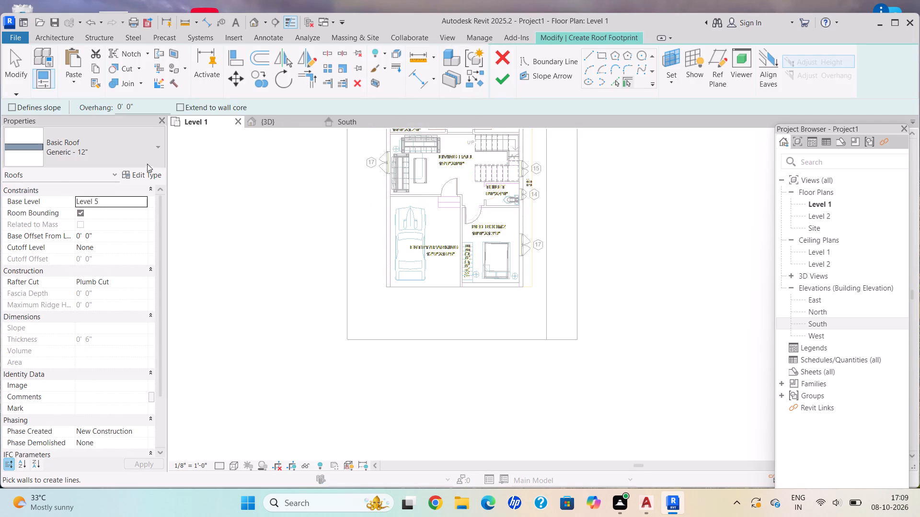
# Set the structure layer thickness of the Generic - 12" roof type to 6".
pyautogui.click(146, 173)
pyautogui.click(672, 184)
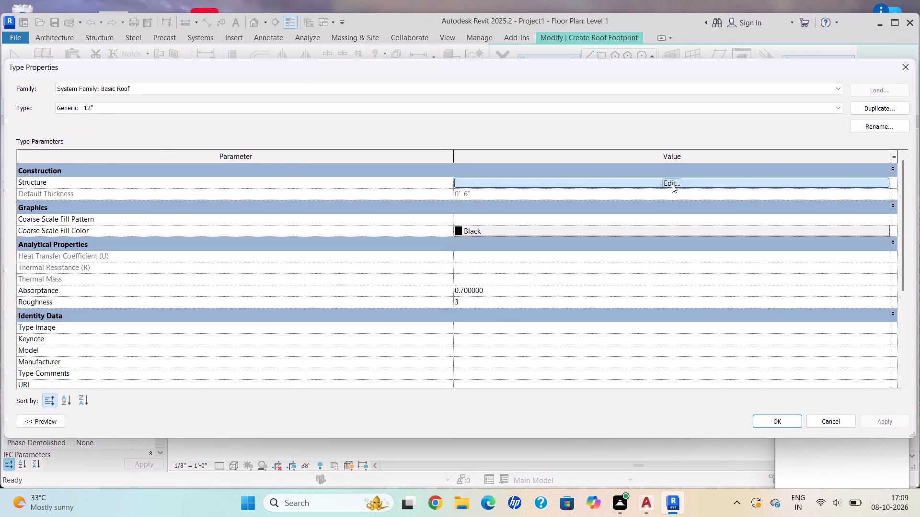
pyautogui.click(535, 177)
pyautogui.press('BackSpace')
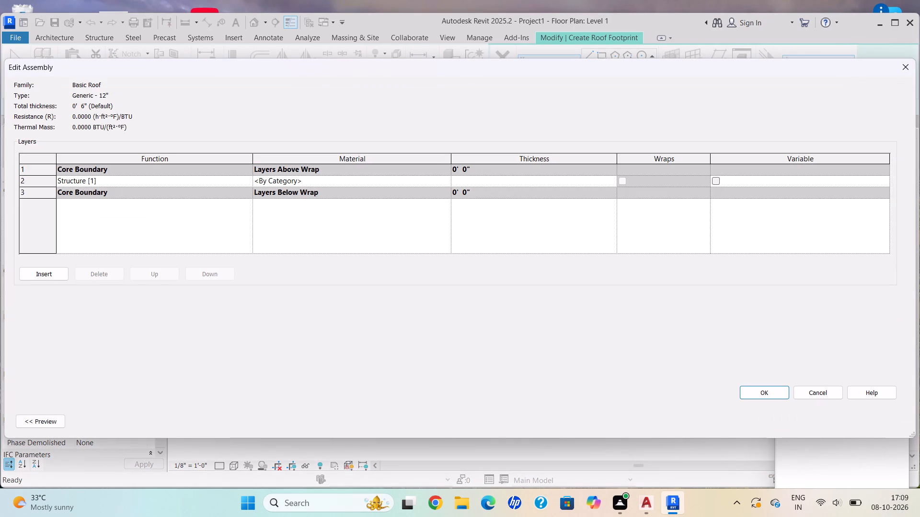
pyautogui.write('6"')
pyautogui.press('Return')
pyautogui.click(763, 385)
pyautogui.click(763, 391)
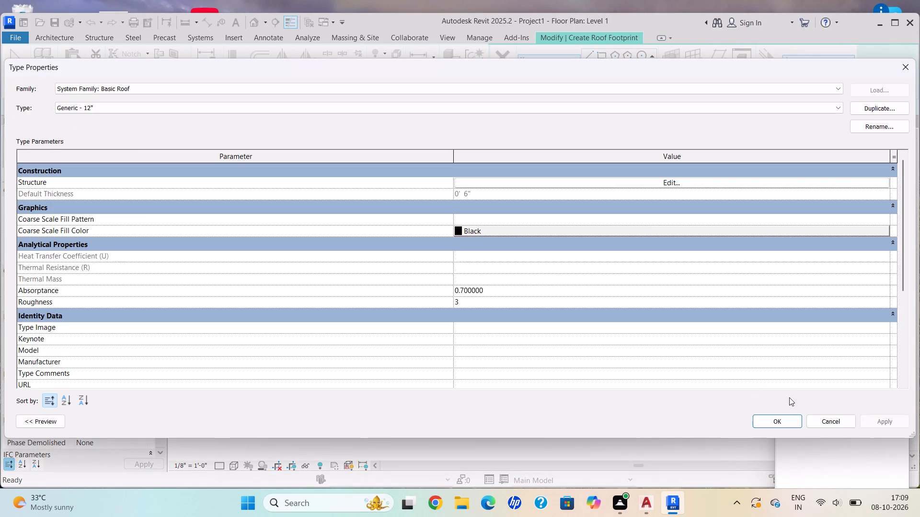
pyautogui.click(872, 422)
pyautogui.click(788, 422)
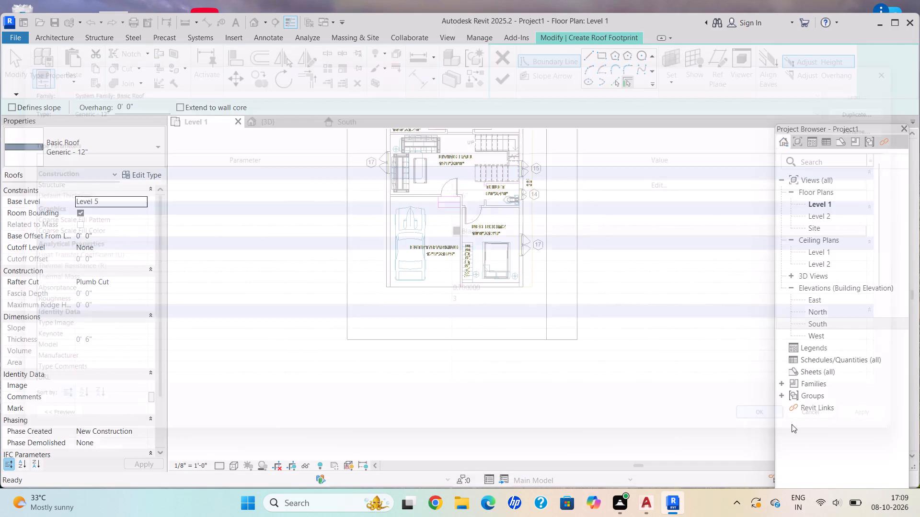
# Sketch a rectangular roof boundary from Bed Room 1's outer wall corner to Bed Room 2's diagonally opposite outer wall corner.
pyautogui.scroll(-3, 397, 268)
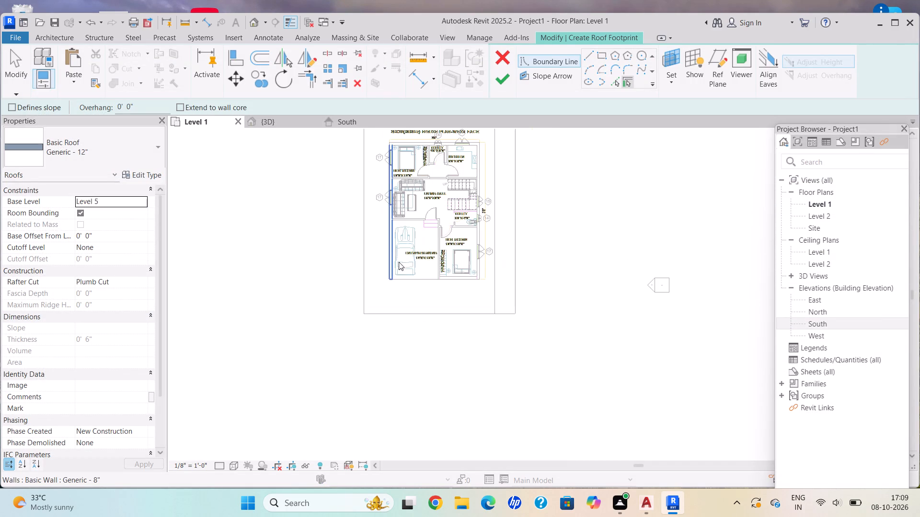
pyautogui.moveTo(391, 360); pyautogui.dragTo(387, 375, button='middle')
pyautogui.scroll(1, 437, 146)
pyautogui.moveTo(439, 158); pyautogui.dragTo(432, 249, button='middle')
pyautogui.scroll(3, 391, 215)
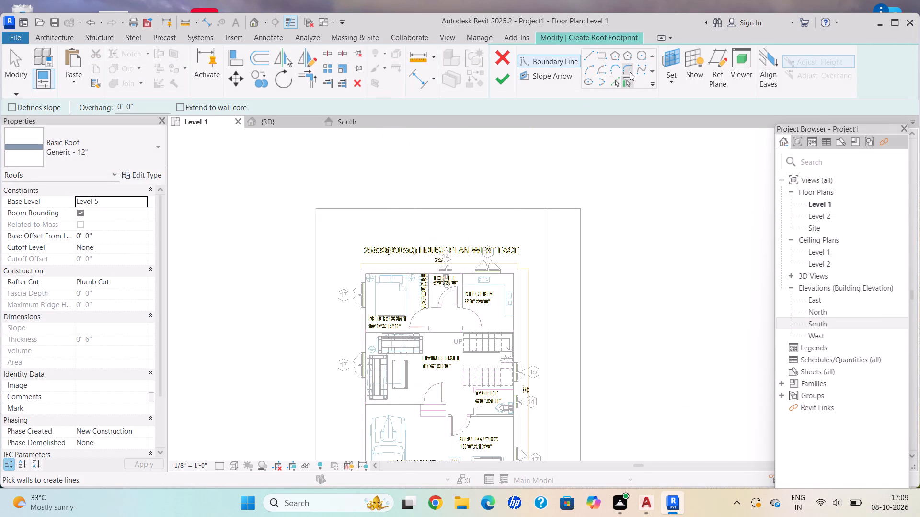
pyautogui.doubleClick(606, 55)
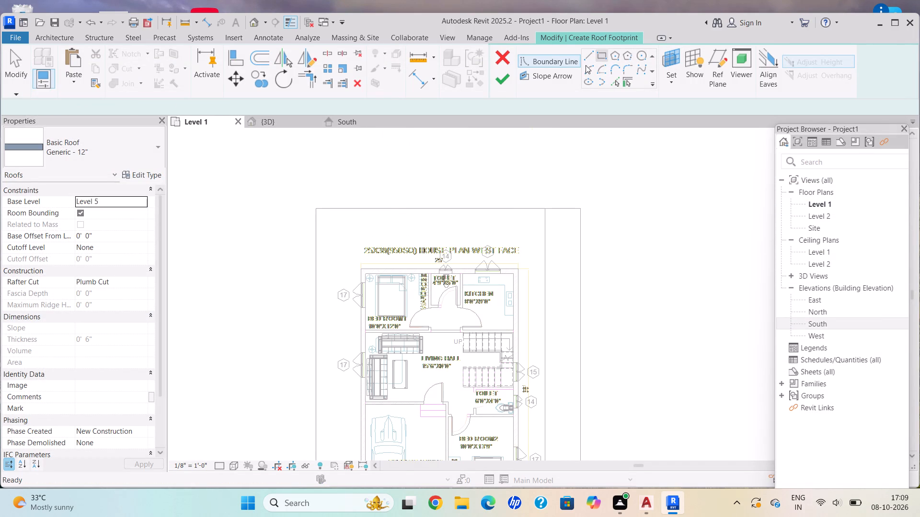
pyautogui.scroll(1, 347, 227)
pyautogui.scroll(4, 313, 205)
pyautogui.moveTo(435, 330); pyautogui.dragTo(320, 187, button='middle')
pyautogui.scroll(10, 300, 181)
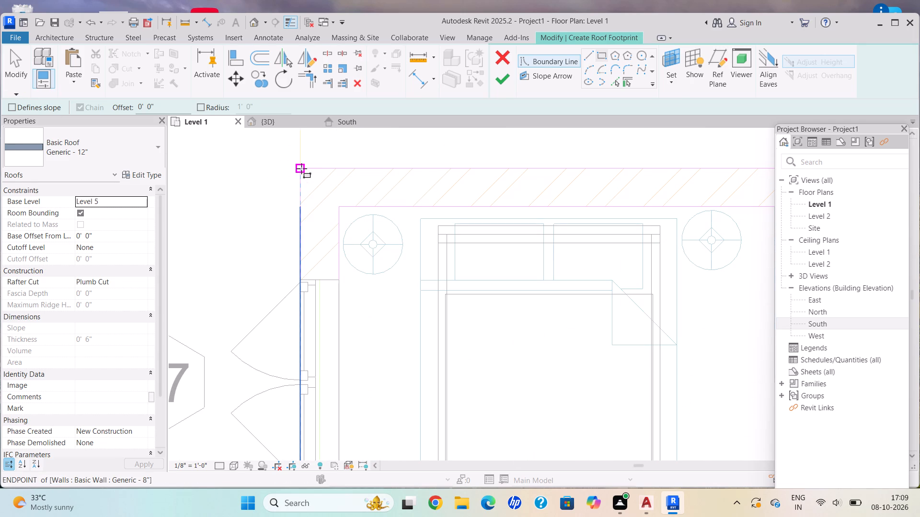
pyautogui.click(301, 169)
pyautogui.scroll(-3, 524, 344)
pyautogui.moveTo(515, 314); pyautogui.dragTo(427, 162, button='middle')
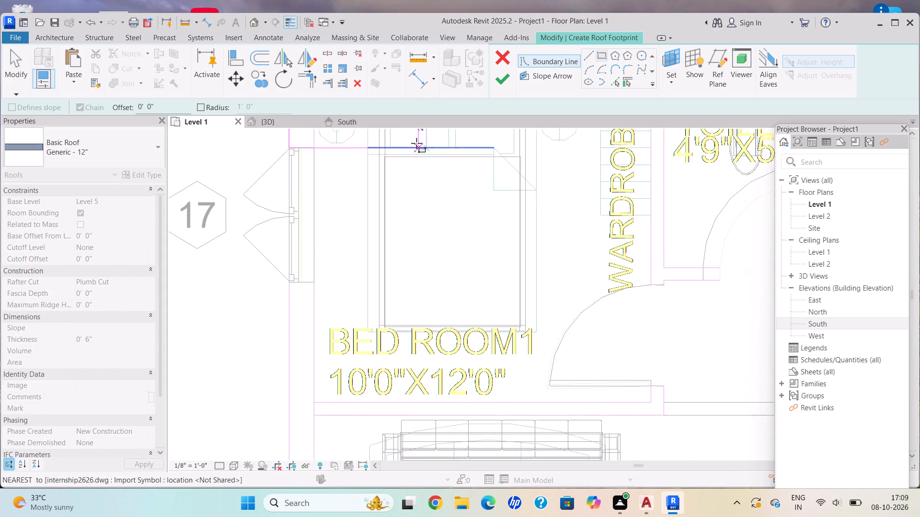
pyautogui.scroll(-1, 707, 461)
pyautogui.moveTo(701, 457); pyautogui.dragTo(622, 281, button='middle')
pyautogui.scroll(-1, 621, 278)
pyautogui.moveTo(667, 386); pyautogui.dragTo(616, 235, button='middle')
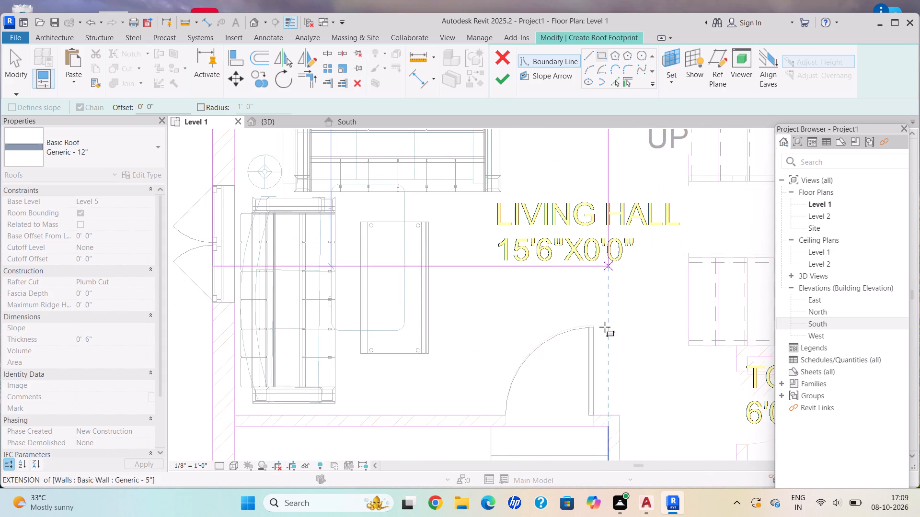
pyautogui.moveTo(617, 371); pyautogui.dragTo(574, 240, button='middle')
pyautogui.scroll(-7, 667, 419)
pyautogui.moveTo(667, 419); pyautogui.dragTo(608, 258, button='middle')
pyautogui.moveTo(637, 293); pyautogui.dragTo(635, 284, button='middle')
pyautogui.scroll(-1, 635, 284)
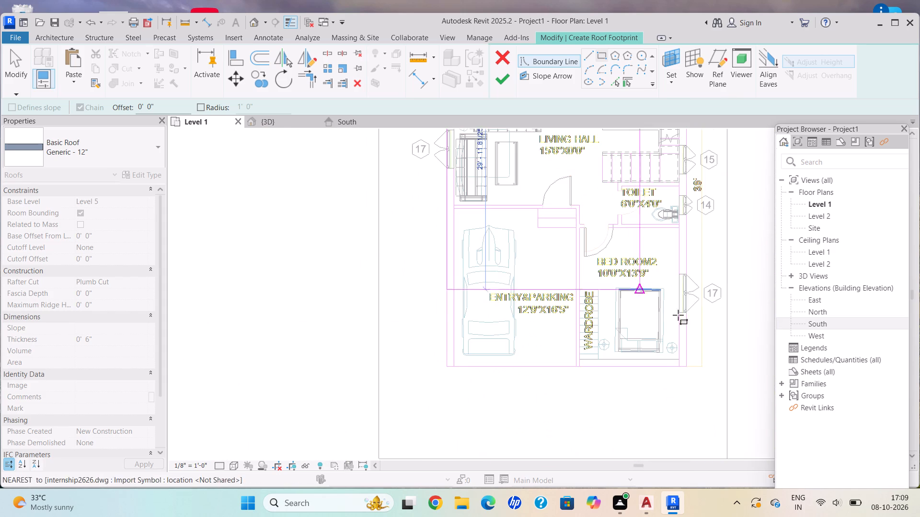
pyautogui.scroll(6, 725, 354)
pyautogui.scroll(3, 685, 371)
pyautogui.scroll(-5, 650, 364)
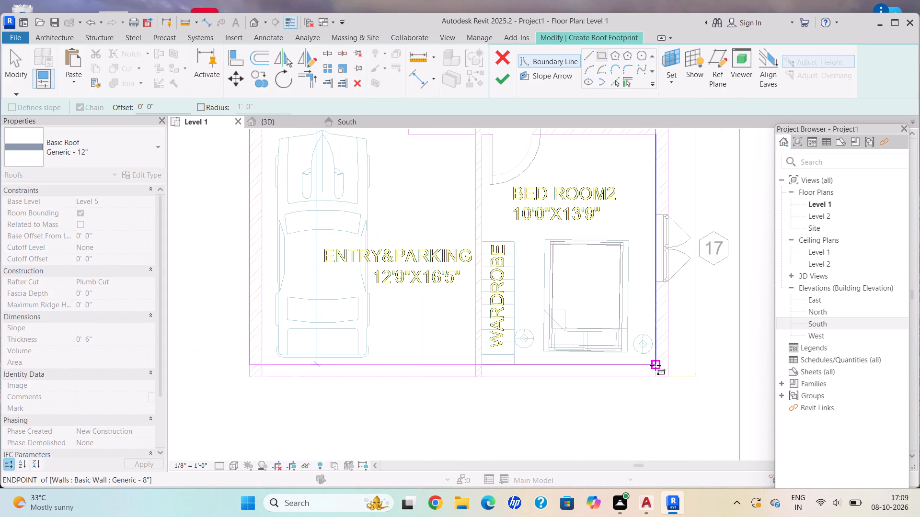
pyautogui.scroll(7, 672, 386)
pyautogui.scroll(3, 641, 363)
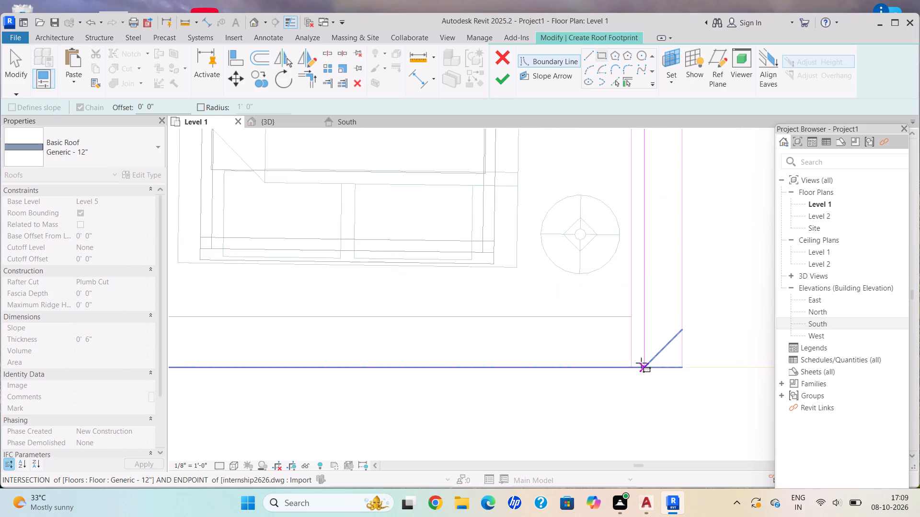
pyautogui.scroll(8, 641, 363)
pyautogui.scroll(-15, 627, 377)
pyautogui.scroll(1, 637, 381)
pyautogui.scroll(-1, 637, 381)
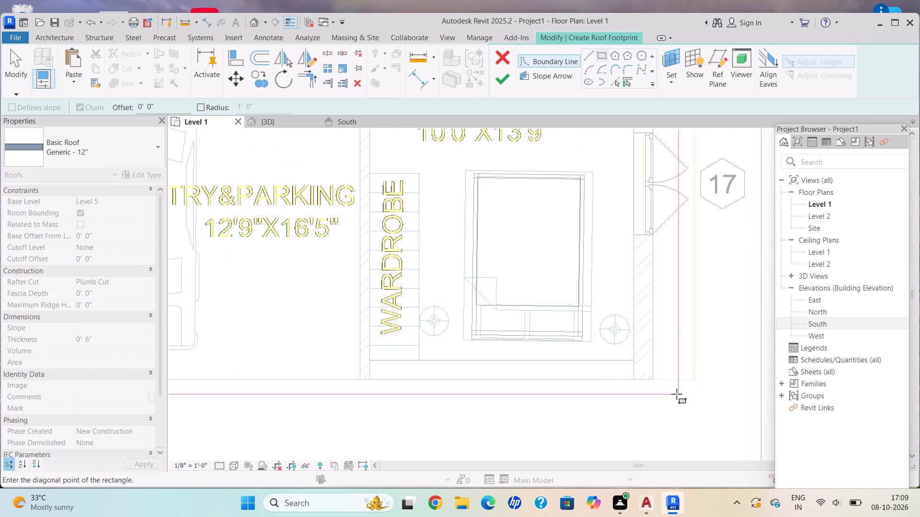
pyautogui.scroll(11, 675, 394)
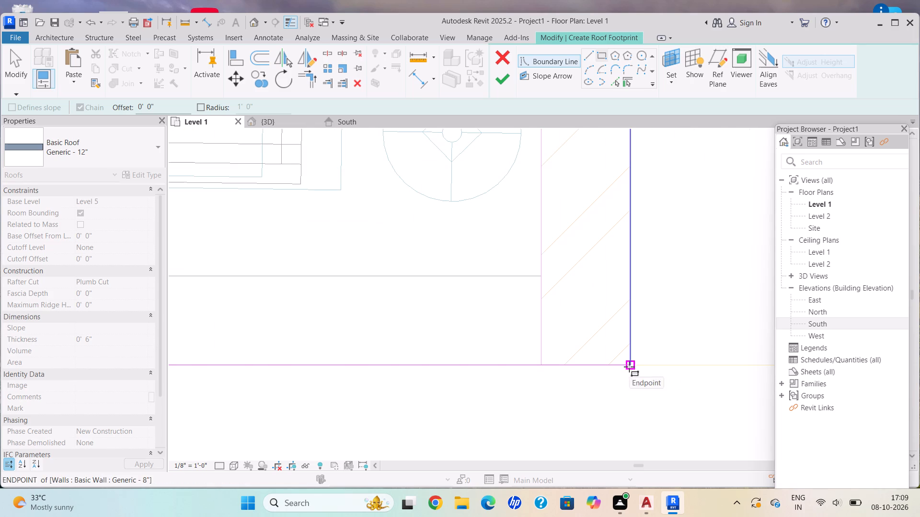
pyautogui.click(631, 367)
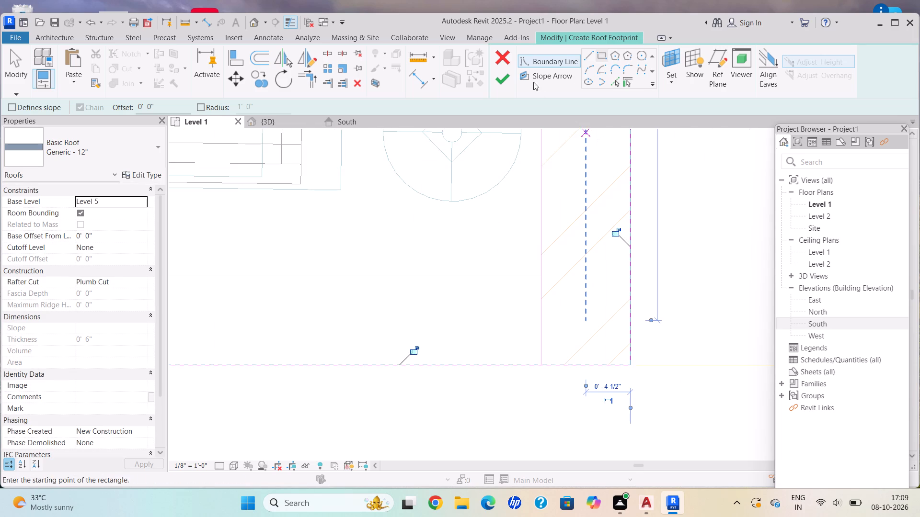
# Finish the roof footprint and attach the highlighted walls to the roof.
pyautogui.click(508, 70)
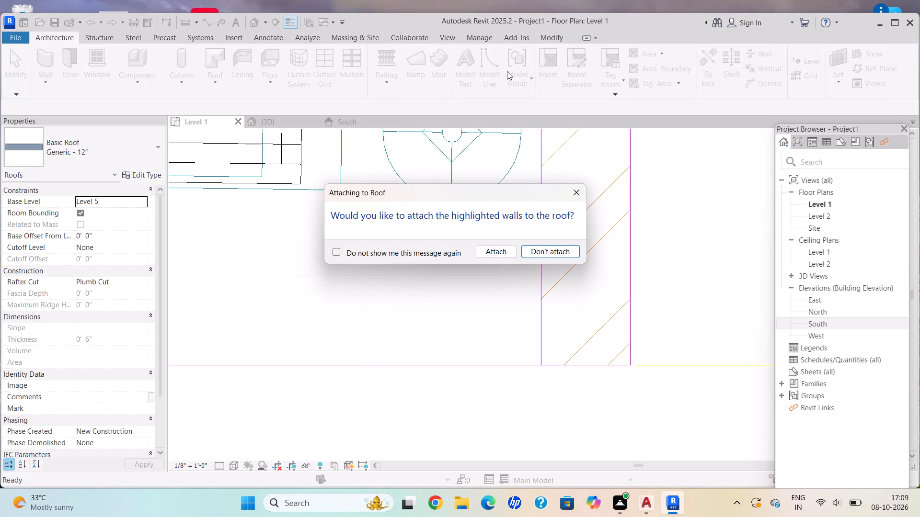
pyautogui.click(494, 250)
# Examine the new roof, the side walls and the ground-floor entrance beside the toposolid from several angles in the 3D view.
pyautogui.scroll(-9, 518, 267)
pyautogui.moveTo(502, 254); pyautogui.dragTo(570, 341, button='middle')
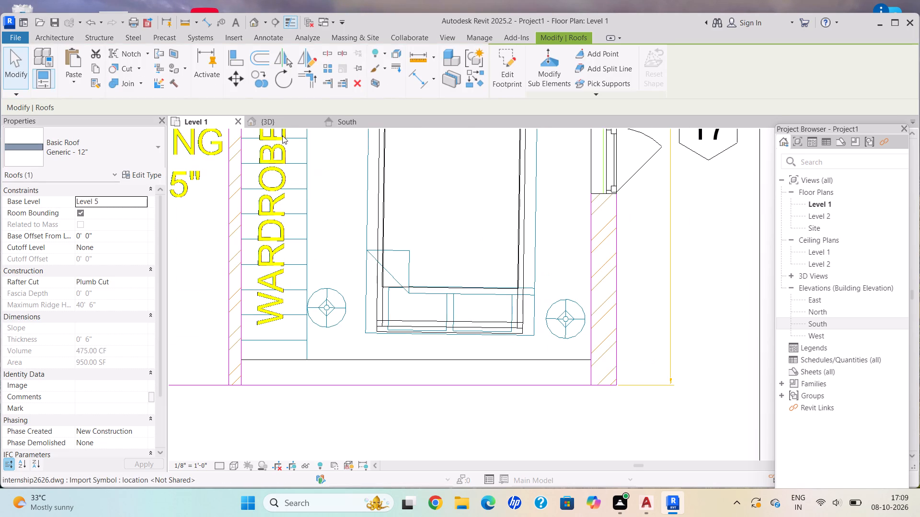
pyautogui.click(276, 119)
pyautogui.scroll(-6, 369, 248)
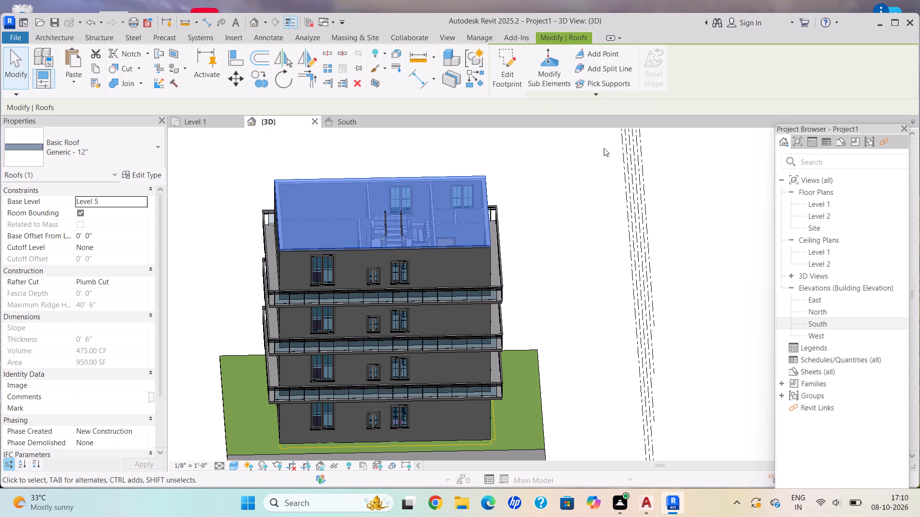
pyautogui.scroll(-2, 610, 157)
pyautogui.moveTo(516, 310); pyautogui.dragTo(493, 237, button='middle')
pyautogui.scroll(1, 495, 248)
pyautogui.scroll(3, 437, 315)
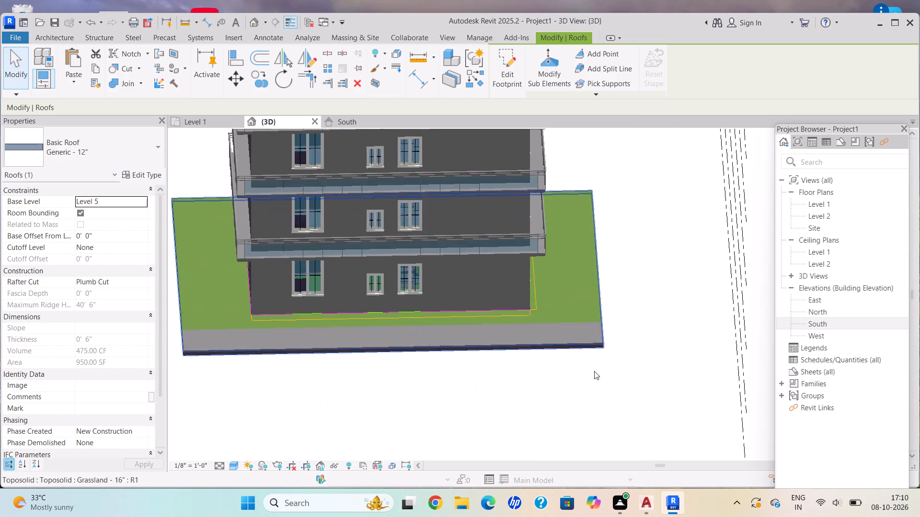
pyautogui.scroll(4, 594, 371)
pyautogui.scroll(-1, 477, 246)
pyautogui.moveTo(543, 300); pyautogui.dragTo(602, 397, button='middle')
pyautogui.scroll(1, 602, 399)
pyautogui.scroll(-4, 586, 391)
pyautogui.scroll(4, 548, 352)
pyautogui.scroll(2, 591, 382)
pyautogui.scroll(-4, 591, 382)
pyautogui.moveTo(586, 381); pyautogui.dragTo(639, 314, button='middle')
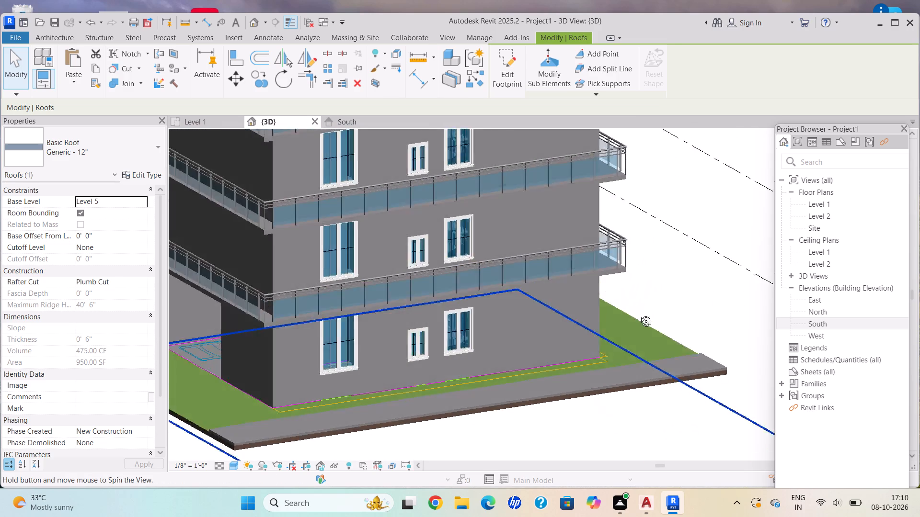
pyautogui.moveTo(639, 314); pyautogui.dragTo(886, 292, button='middle')
pyautogui.keyDown('shift'); pyautogui.scroll(1, 640, 313); pyautogui.keyUp('shift')
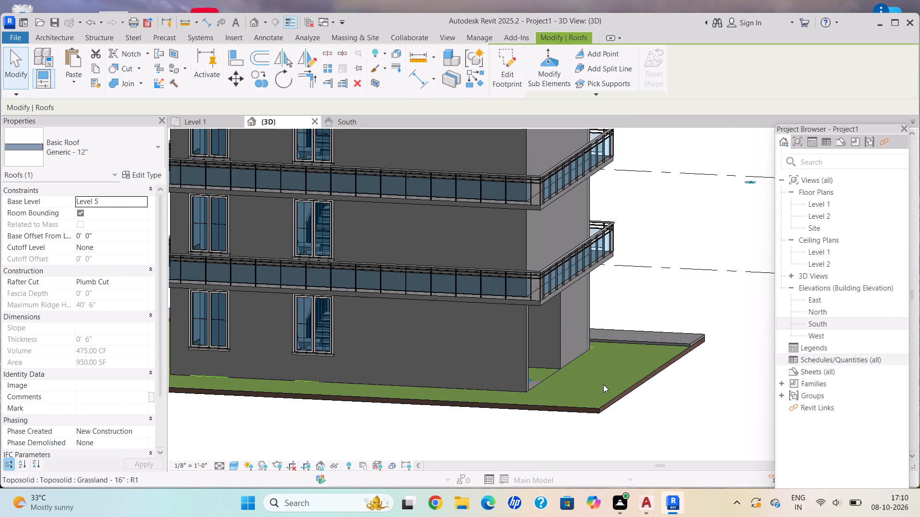
pyautogui.keyDown('shift'); pyautogui.moveTo(606, 386); pyautogui.dragTo(624, 431, button='middle'); pyautogui.keyUp('shift')
pyautogui.scroll(1, 575, 382)
pyautogui.scroll(-1, 573, 382)
pyautogui.moveTo(559, 378); pyautogui.dragTo(467, 350, button='middle')
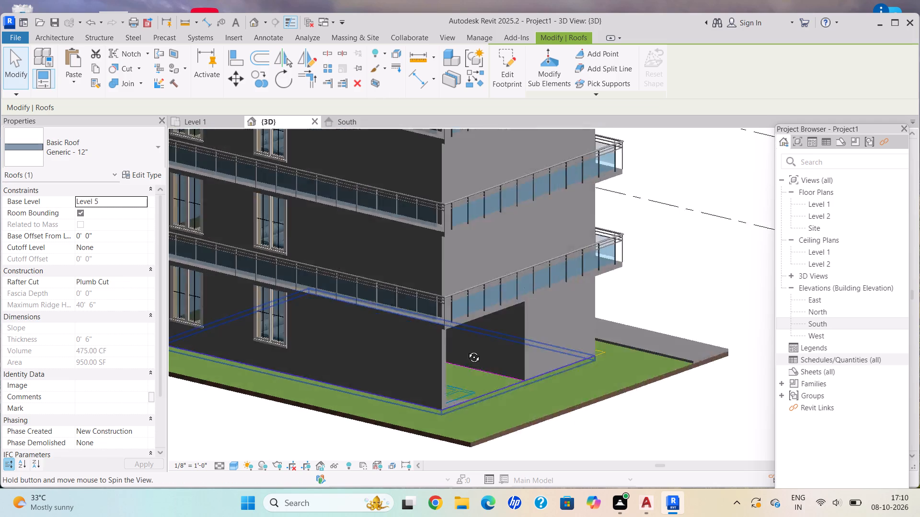
pyautogui.moveTo(467, 350); pyautogui.dragTo(440, 343, button='middle')
pyautogui.keyDown('shift'); pyautogui.moveTo(369, 386); pyautogui.dragTo(349, 378, button='middle'); pyautogui.keyUp('shift')
pyautogui.scroll(5, 381, 395)
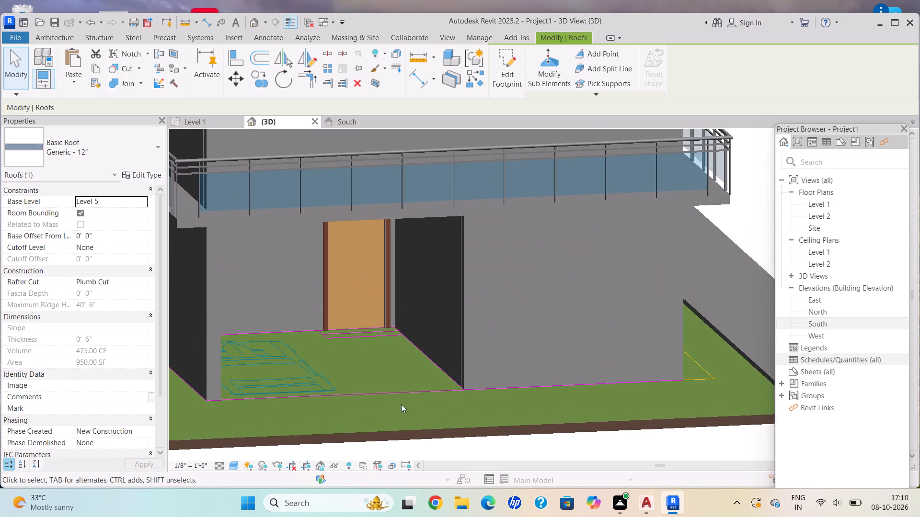
pyautogui.moveTo(427, 404); pyautogui.dragTo(491, 358, button='middle')
pyautogui.scroll(1, 491, 358)
pyautogui.scroll(-3, 491, 358)
# Set the grassland toposolid's height offset from Level 1 to -3".
pyautogui.press('Escape')
pyautogui.press('Escape')
pyautogui.click(440, 381)
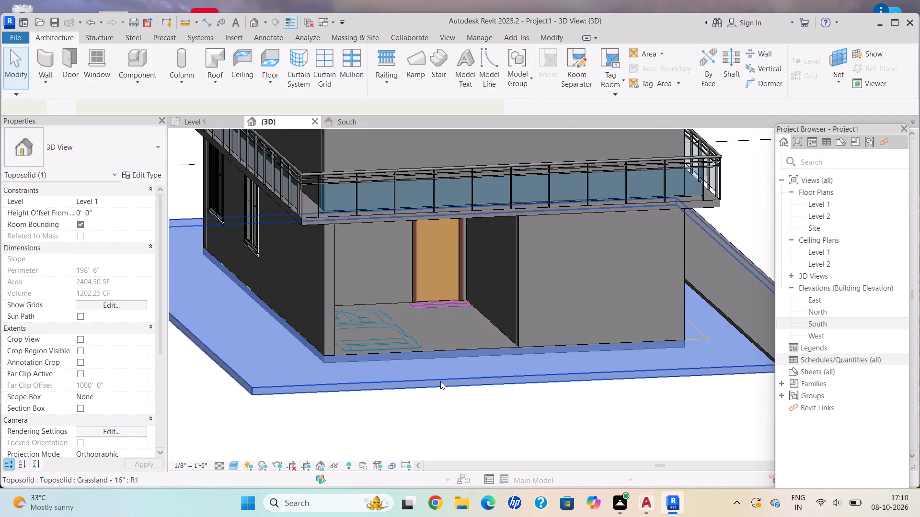
pyautogui.scroll(4, 125, 200)
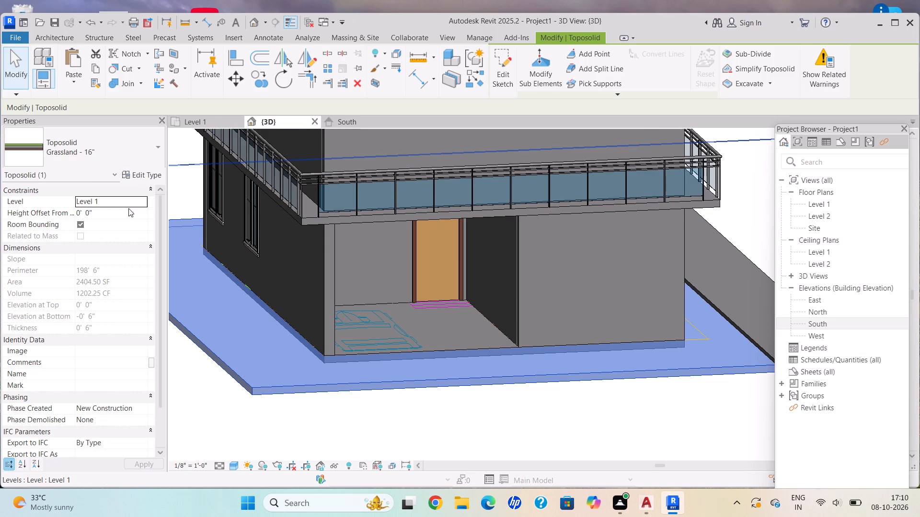
pyautogui.click(126, 213)
pyautogui.press('BackSpace')
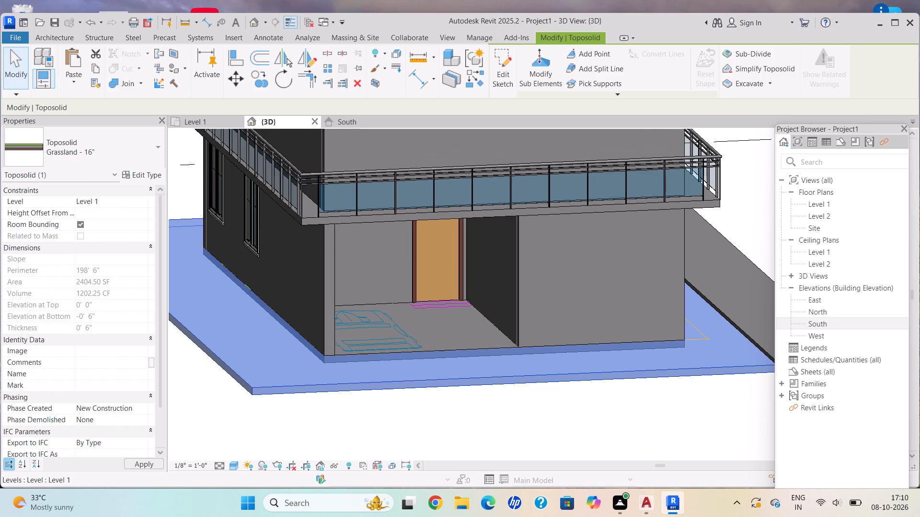
pyautogui.write('-3')
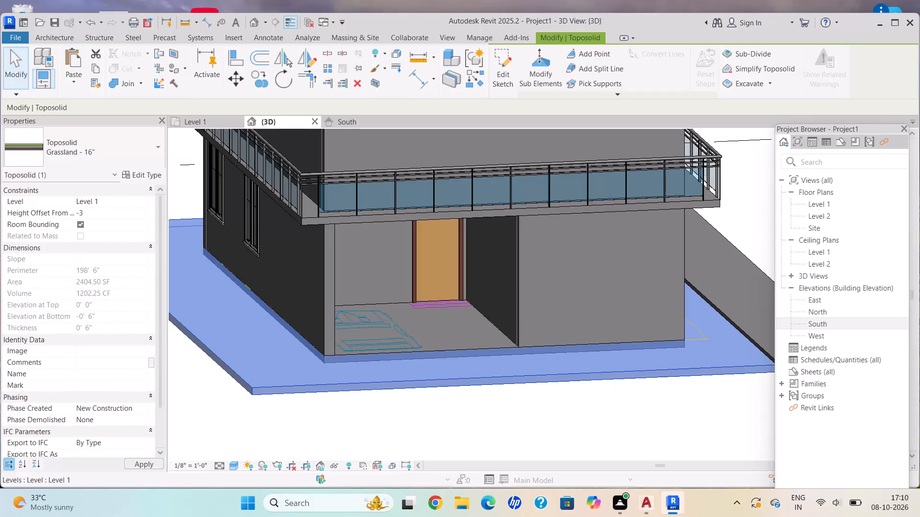
pyautogui.hotkey('shift', '"')
pyautogui.press('BackSpace')
pyautogui.press('BackSpace')
pyautogui.press('BackSpace')
pyautogui.press('BackSpace')
pyautogui.press('BackSpace')
pyautogui.press('BackSpace')
pyautogui.press('BackSpace')
pyautogui.press('BackSpace')
pyautogui.press('BackSpace')
pyautogui.press('BackSpace')
pyautogui.press('BackSpace')
pyautogui.press('BackSpace')
pyautogui.press('BackSpace')
pyautogui.press('BackSpace')
pyautogui.press('BackSpace')
pyautogui.press('BackSpace')
pyautogui.press('BackSpace')
pyautogui.press('BackSpace')
pyautogui.press('BackSpace')
pyautogui.press('BackSpace')
pyautogui.press('-')
pyautogui.press('3')
pyautogui.hotkey('shift', '"')
pyautogui.press('Return')
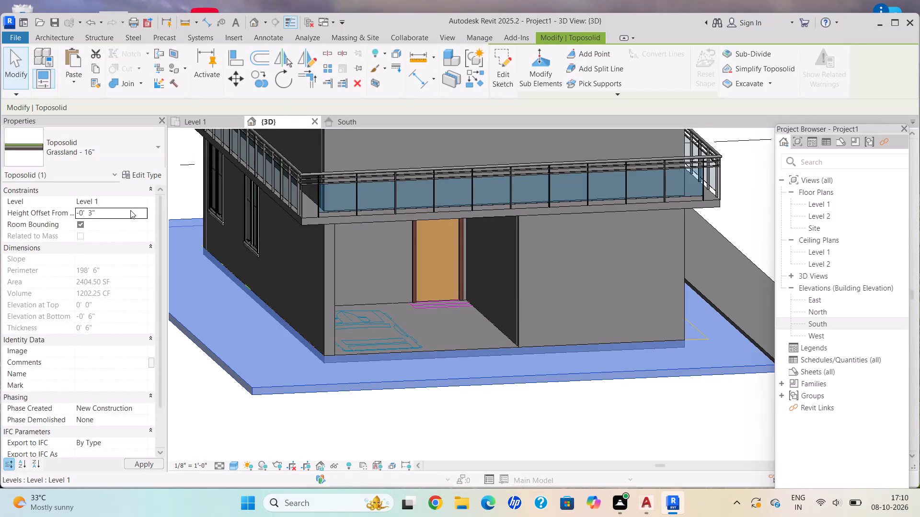
pyautogui.scroll(-2, 713, 433)
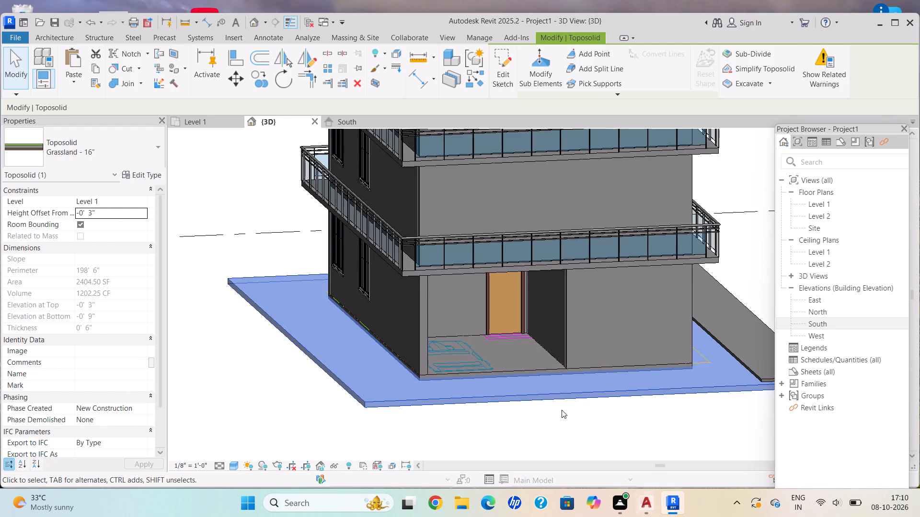
pyautogui.scroll(6, 633, 376)
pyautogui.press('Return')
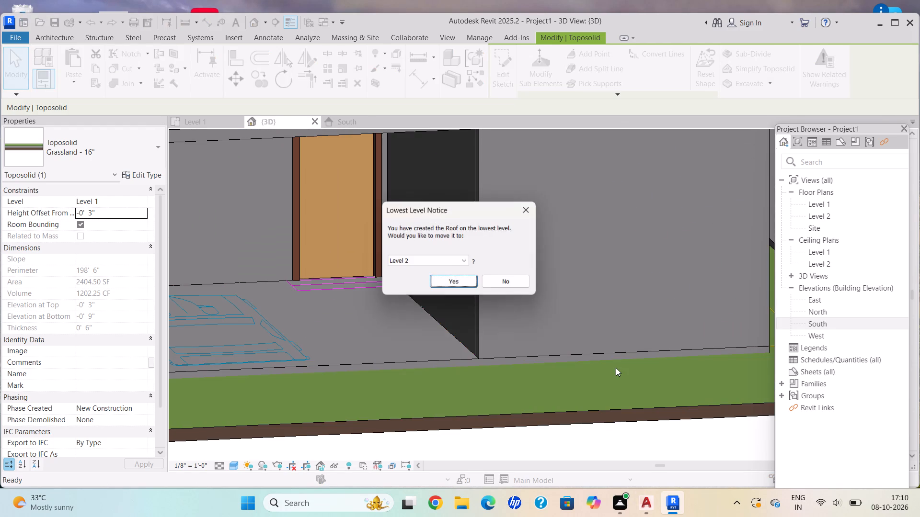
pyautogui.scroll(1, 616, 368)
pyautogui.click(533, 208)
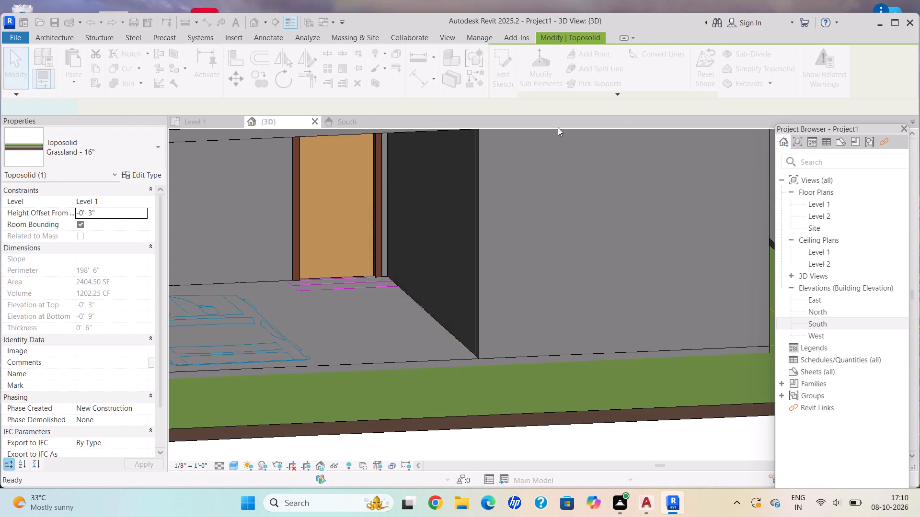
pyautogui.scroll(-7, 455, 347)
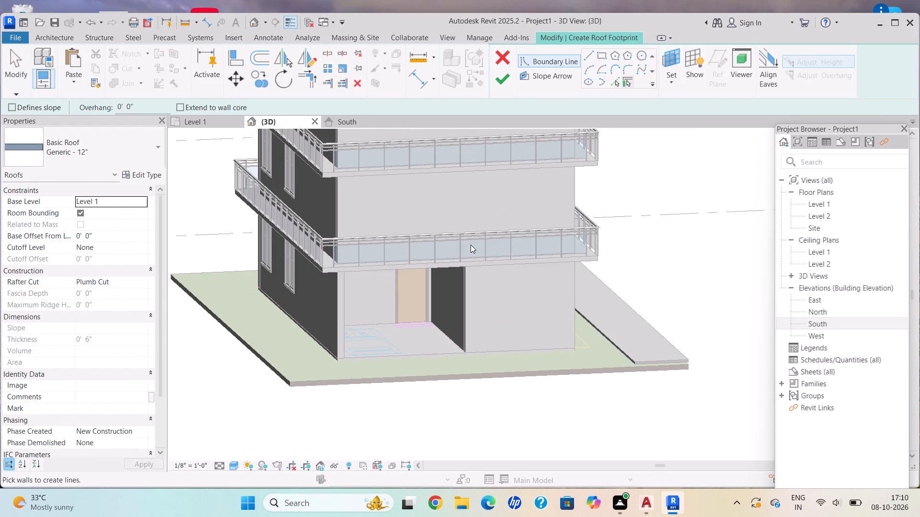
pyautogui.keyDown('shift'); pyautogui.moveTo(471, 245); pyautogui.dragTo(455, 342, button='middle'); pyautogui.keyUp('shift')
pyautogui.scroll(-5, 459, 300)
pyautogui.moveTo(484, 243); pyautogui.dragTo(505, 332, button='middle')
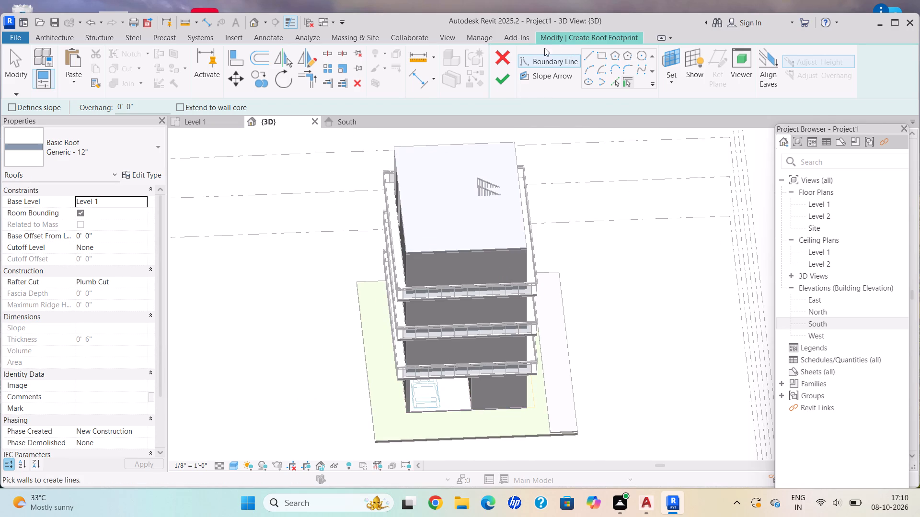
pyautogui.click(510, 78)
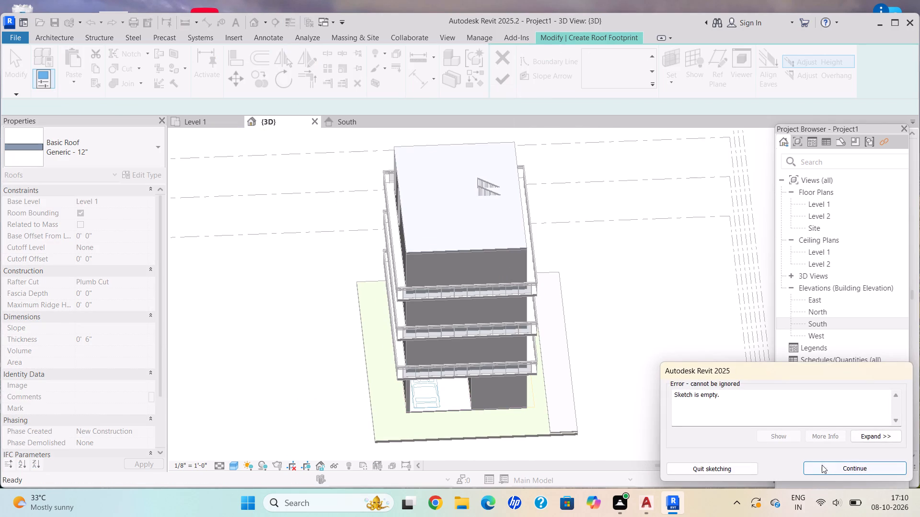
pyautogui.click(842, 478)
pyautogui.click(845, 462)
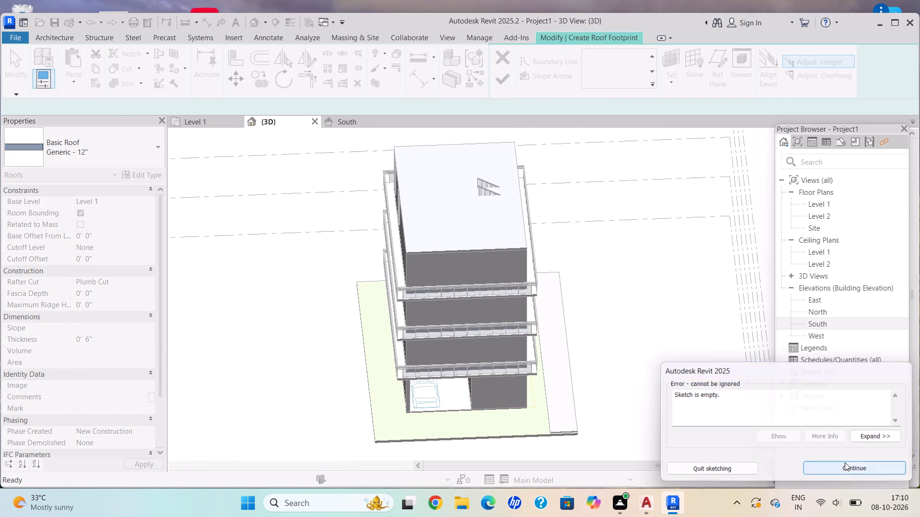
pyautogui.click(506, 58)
# Examine how the ground-floor walls and parking bay floor meet the lowered toposolid from several angles in the 3D view.
pyautogui.scroll(-2, 368, 295)
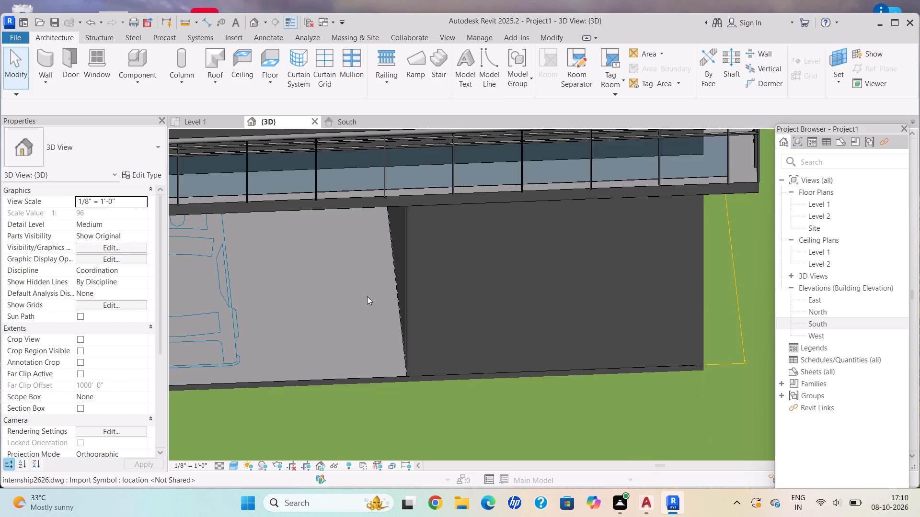
pyautogui.scroll(-6, 367, 296)
pyautogui.moveTo(368, 274); pyautogui.dragTo(398, 366, button='middle')
pyautogui.scroll(-1, 461, 220)
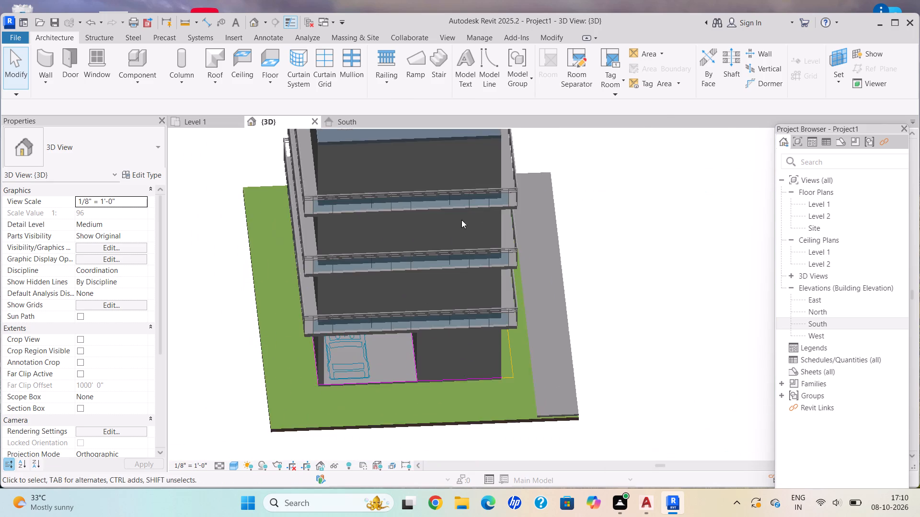
pyautogui.middleClick(461, 220)
pyautogui.moveTo(471, 303); pyautogui.dragTo(461, 344, button='middle')
pyautogui.moveTo(540, 379); pyautogui.dragTo(585, 172, button='middle')
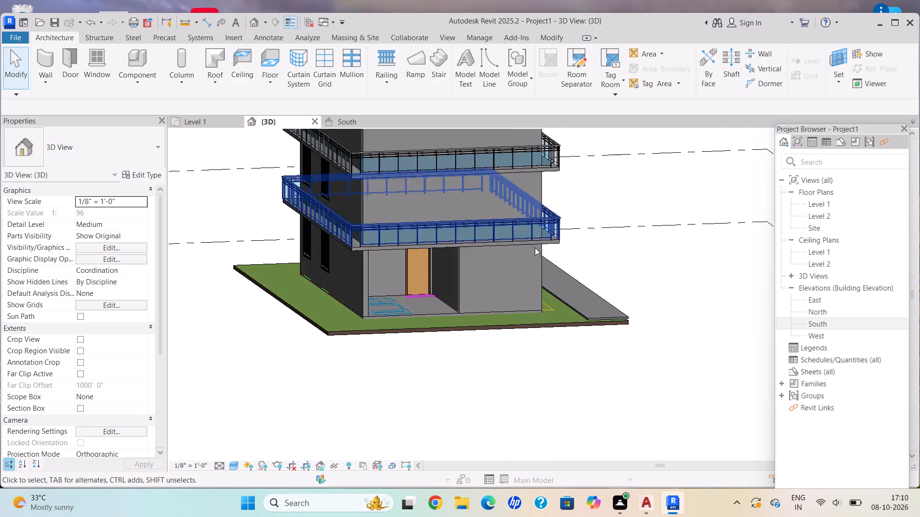
pyautogui.scroll(7, 456, 323)
pyautogui.keyDown('shift'); pyautogui.moveTo(437, 317); pyautogui.dragTo(459, 327, button='middle'); pyautogui.keyUp('shift')
pyautogui.keyDown('shift'); pyautogui.moveTo(463, 328); pyautogui.dragTo(481, 337, button='middle'); pyautogui.keyUp('shift')
pyautogui.keyDown('shift'); pyautogui.scroll(1, 476, 335); pyautogui.keyUp('shift')
pyautogui.scroll(4, 352, 335)
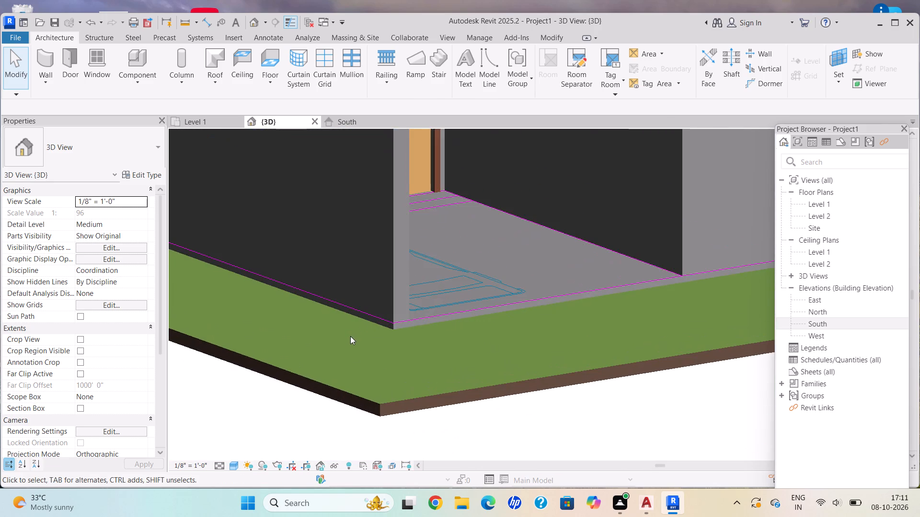
pyautogui.scroll(2, 350, 336)
pyautogui.scroll(2, 430, 358)
pyautogui.scroll(2, 476, 340)
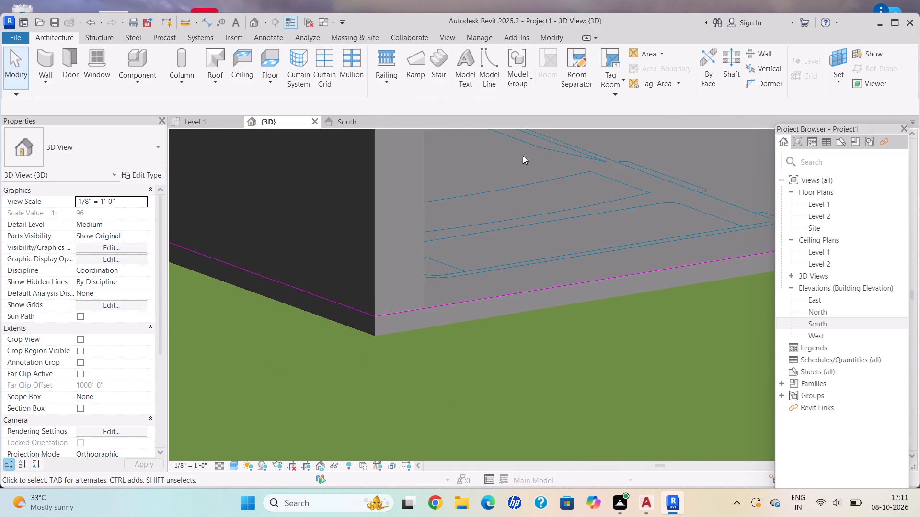
pyautogui.scroll(-6, 539, 310)
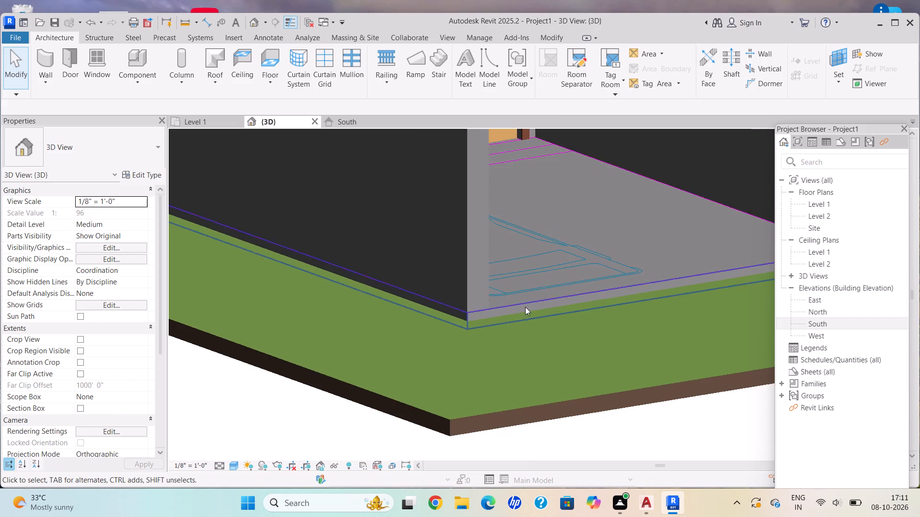
pyautogui.keyDown('shift'); pyautogui.moveTo(484, 312); pyautogui.dragTo(413, 325, button='middle'); pyautogui.keyUp('shift')
pyautogui.keyDown('shift'); pyautogui.moveTo(406, 325); pyautogui.dragTo(359, 333, button='middle'); pyautogui.keyUp('shift')
pyautogui.scroll(3, 556, 383)
pyautogui.keyDown('shift'); pyautogui.middleClick(473, 323); pyautogui.keyUp('shift')
pyautogui.keyDown('shift'); pyautogui.scroll(-1, 473, 322); pyautogui.keyUp('shift')
pyautogui.keyDown('shift'); pyautogui.moveTo(470, 325); pyautogui.dragTo(475, 380, button='middle'); pyautogui.keyUp('shift')
pyautogui.scroll(2, 566, 360)
pyautogui.scroll(-1, 570, 362)
pyautogui.scroll(1, 570, 362)
pyautogui.scroll(-3, 571, 363)
pyautogui.moveTo(571, 363); pyautogui.dragTo(626, 346, button='middle')
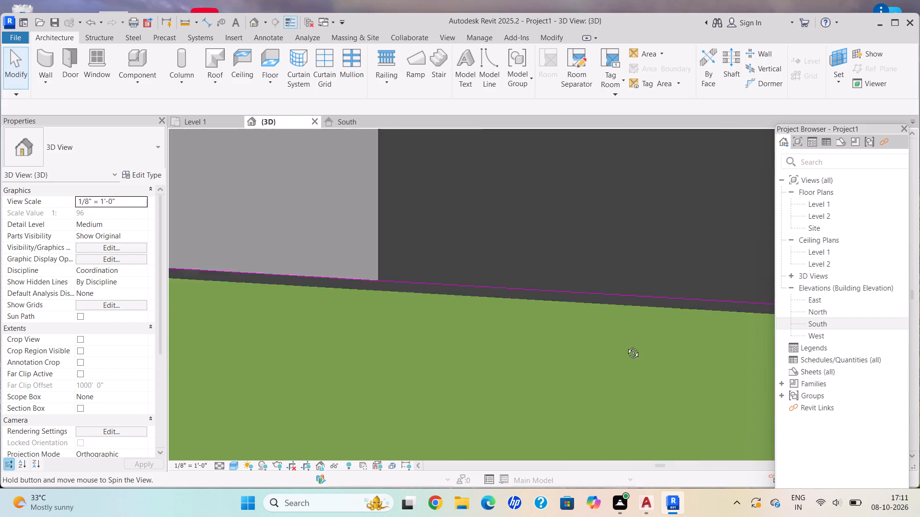
pyautogui.moveTo(626, 346); pyautogui.dragTo(637, 338, button='middle')
pyautogui.keyDown('shift'); pyautogui.scroll(1, 635, 339); pyautogui.keyUp('shift')
pyautogui.scroll(-8, 637, 338)
pyautogui.moveTo(623, 337); pyautogui.dragTo(588, 311, button='middle')
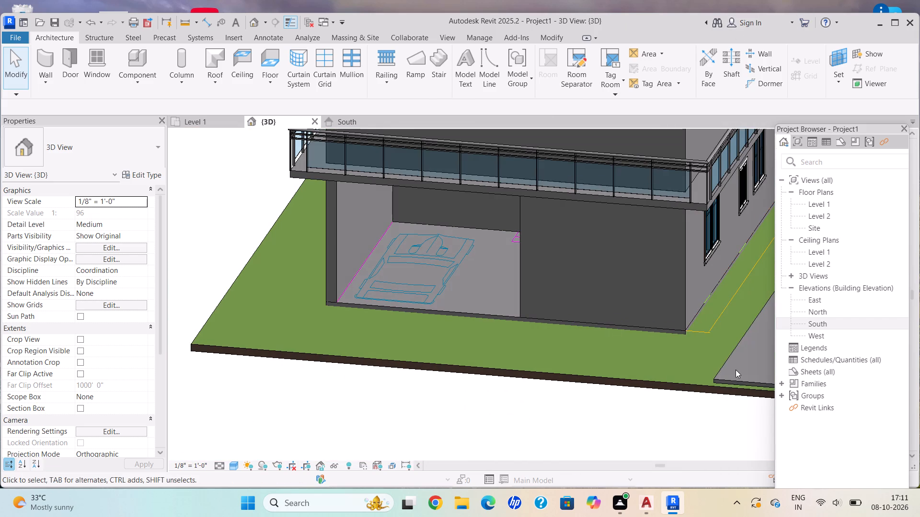
# Stretch the front short end of the grey path slab beside the house out to the toposolid's front edge.
pyautogui.keyDown('shift'); pyautogui.moveTo(720, 362); pyautogui.dragTo(708, 353, button='middle'); pyautogui.keyUp('shift')
pyautogui.scroll(9, 731, 379)
pyautogui.click(730, 390)
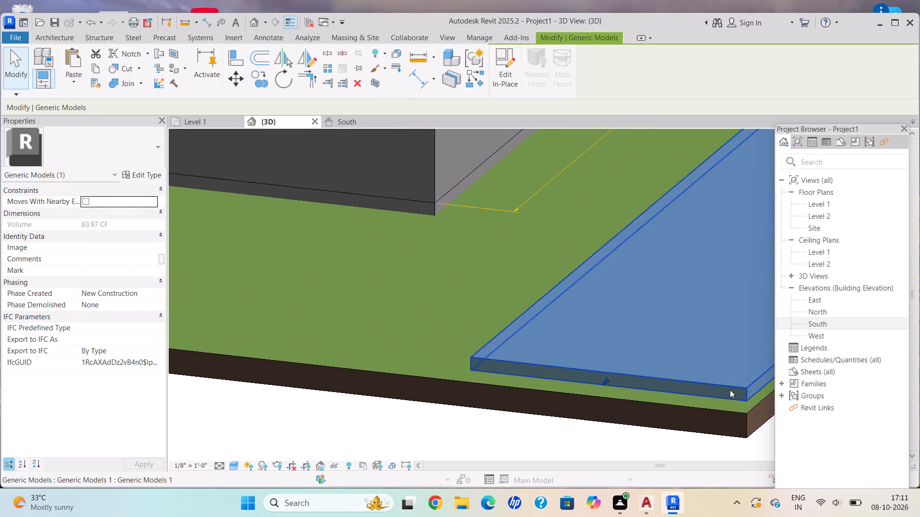
pyautogui.scroll(-4, 730, 390)
pyautogui.keyDown('shift'); pyautogui.moveTo(658, 373); pyautogui.dragTo(679, 410, button='middle'); pyautogui.keyUp('shift')
pyautogui.moveTo(679, 407); pyautogui.dragTo(659, 363, button='middle')
pyautogui.moveTo(622, 307); pyautogui.dragTo(503, 167, button='middle')
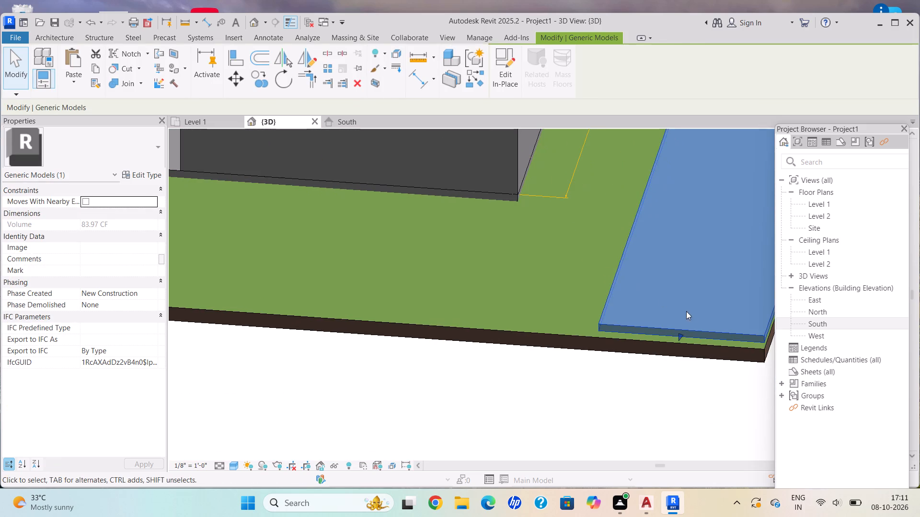
pyautogui.keyDown('shift'); pyautogui.moveTo(690, 313); pyautogui.dragTo(709, 328, button='middle'); pyautogui.keyUp('shift')
pyautogui.moveTo(628, 321); pyautogui.dragTo(367, 194, button='middle')
pyautogui.scroll(6, 591, 258)
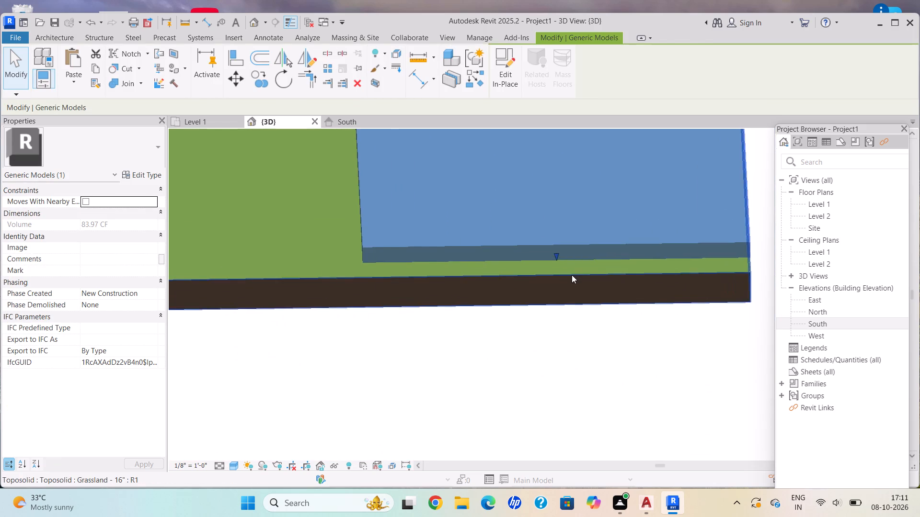
pyautogui.scroll(4, 572, 275)
pyautogui.moveTo(546, 241); pyautogui.dragTo(549, 254)
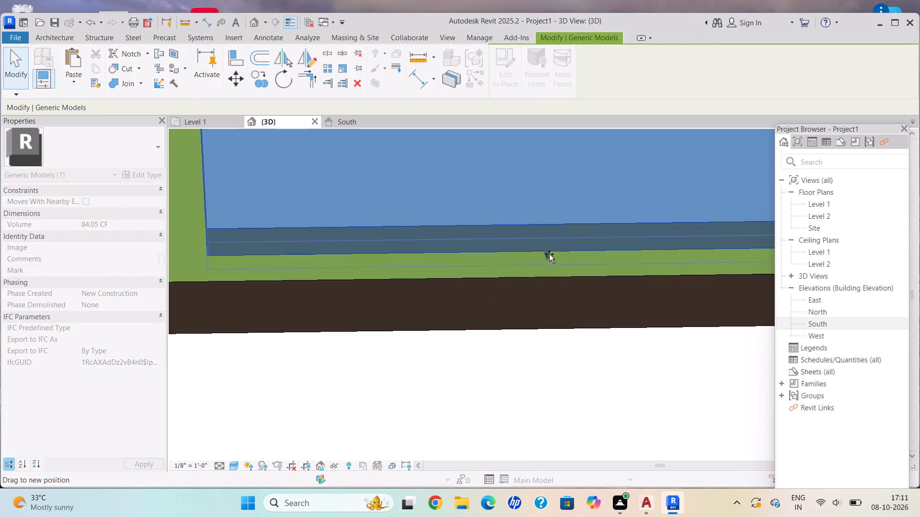
pyautogui.moveTo(549, 254); pyautogui.dragTo(550, 267)
pyautogui.scroll(7, 552, 269)
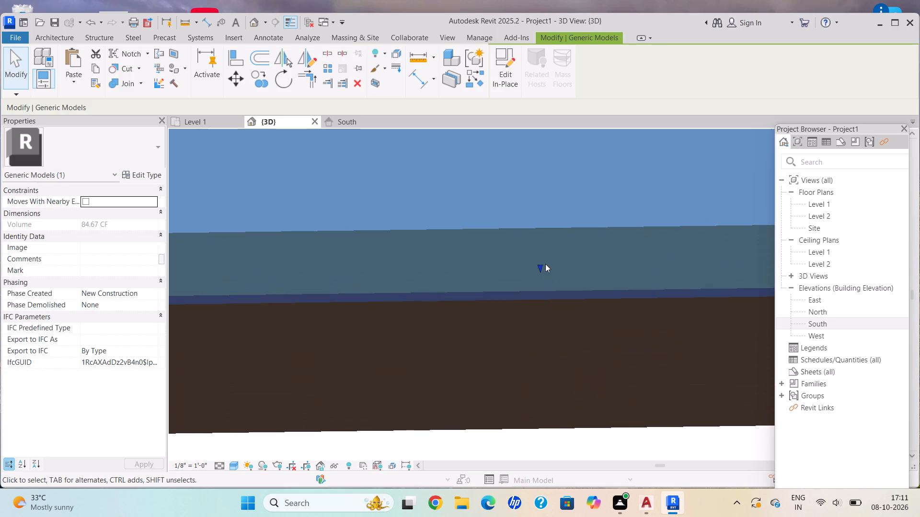
pyautogui.scroll(4, 545, 264)
pyautogui.moveTo(538, 264); pyautogui.dragTo(539, 252)
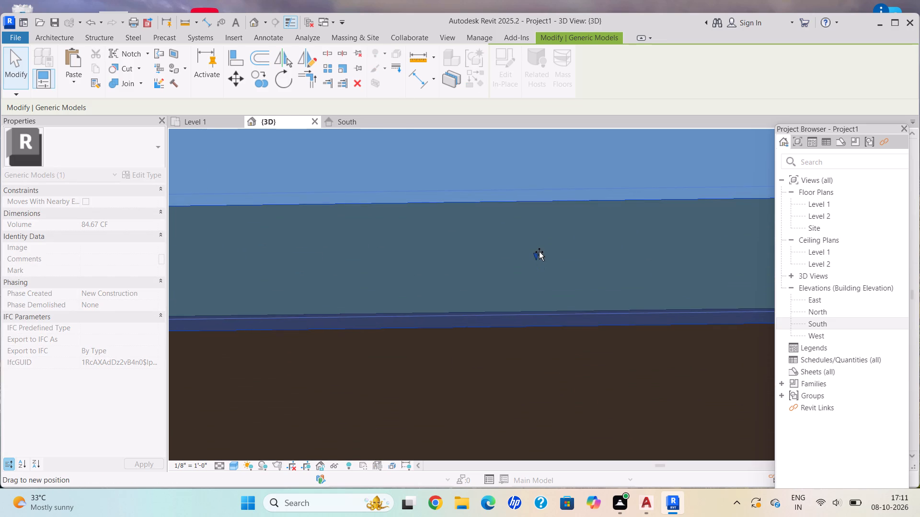
pyautogui.moveTo(539, 252); pyautogui.dragTo(541, 249)
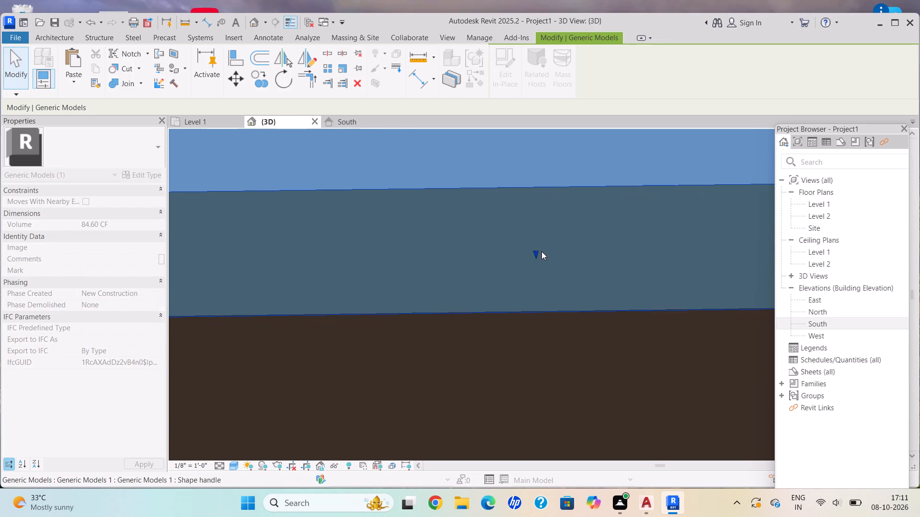
pyautogui.press('Escape')
# Stretch the path slab's long outer side out to the toposolid's outer edge.
pyautogui.scroll(-2, 555, 369)
pyautogui.scroll(1, 556, 371)
pyautogui.scroll(-14, 556, 372)
pyautogui.keyDown('shift'); pyautogui.moveTo(556, 351); pyautogui.dragTo(501, 331, button='middle'); pyautogui.keyUp('shift')
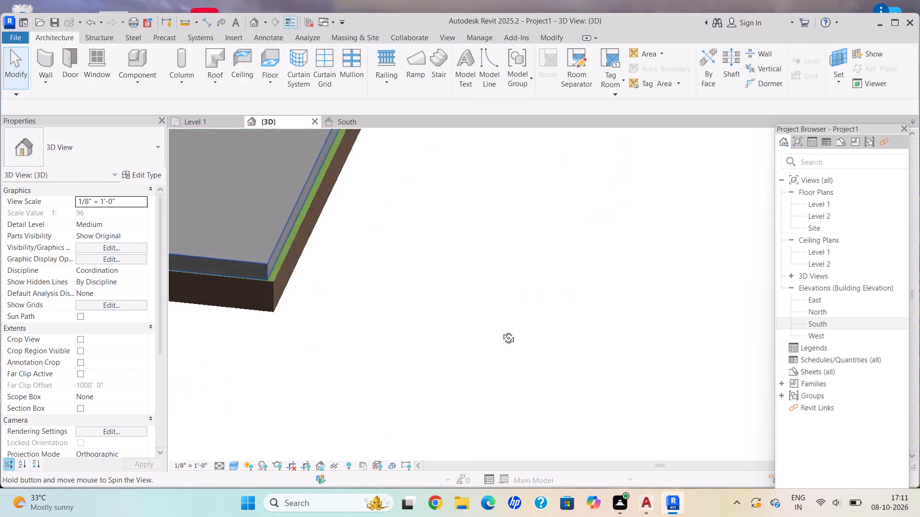
pyautogui.keyDown('shift'); pyautogui.moveTo(501, 331); pyautogui.dragTo(482, 325, button='middle'); pyautogui.keyUp('shift')
pyautogui.scroll(-6, 491, 313)
pyautogui.scroll(1, 497, 318)
pyautogui.scroll(-5, 503, 296)
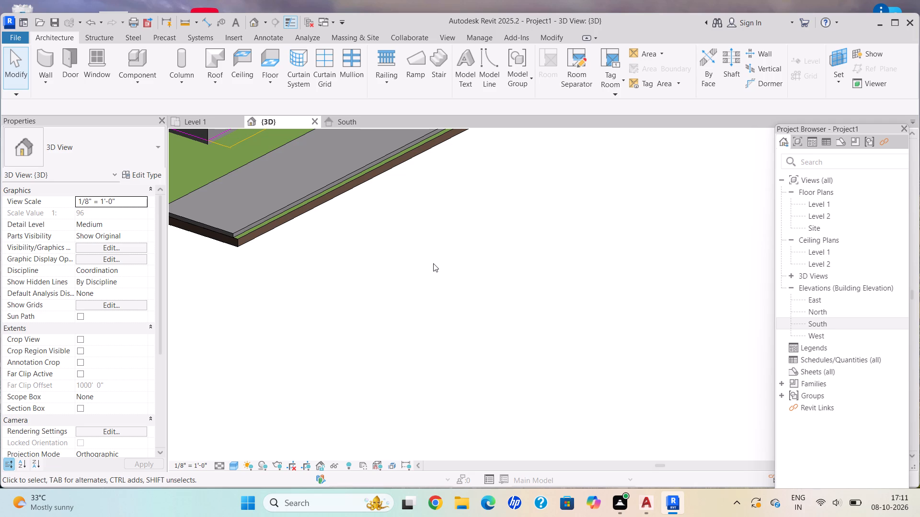
pyautogui.scroll(1, 477, 289)
pyautogui.scroll(-6, 492, 351)
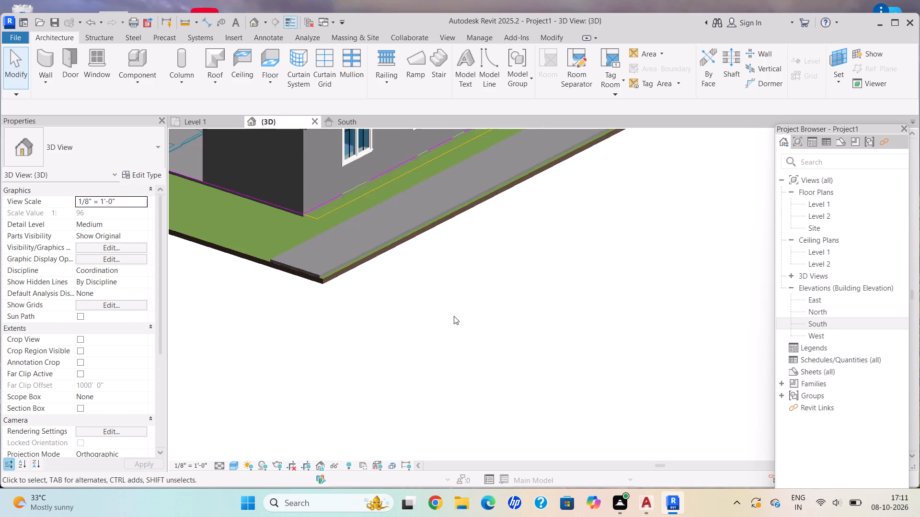
pyautogui.keyDown('shift'); pyautogui.moveTo(445, 303); pyautogui.dragTo(355, 287, button='middle'); pyautogui.keyUp('shift')
pyautogui.scroll(3, 720, 177)
pyautogui.keyDown('shift'); pyautogui.moveTo(691, 230); pyautogui.dragTo(695, 243, button='middle'); pyautogui.keyUp('shift')
pyautogui.keyDown('shift'); pyautogui.moveTo(702, 271); pyautogui.dragTo(707, 363, button='middle'); pyautogui.keyUp('shift')
pyautogui.keyDown('shift'); pyautogui.middleClick(707, 364); pyautogui.keyUp('shift')
pyautogui.scroll(10, 733, 200)
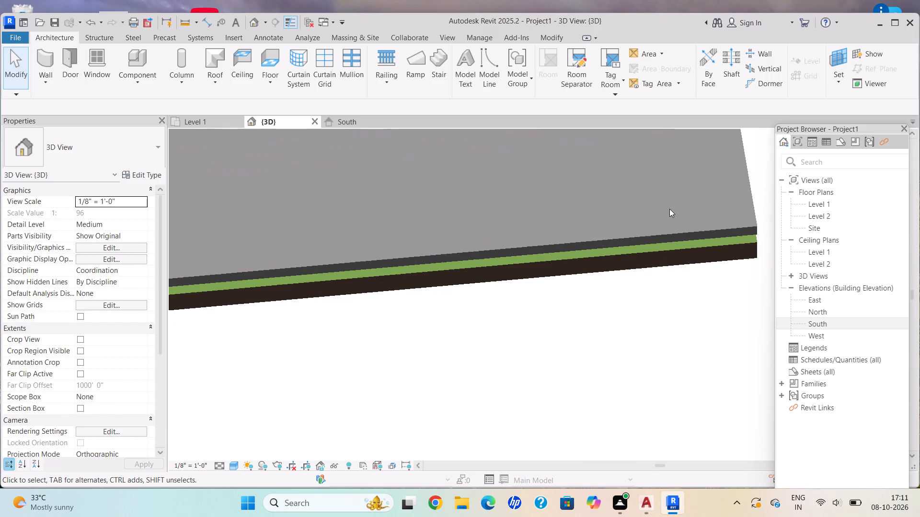
pyautogui.scroll(2, 669, 209)
pyautogui.click(680, 241)
pyautogui.scroll(-10, 505, 278)
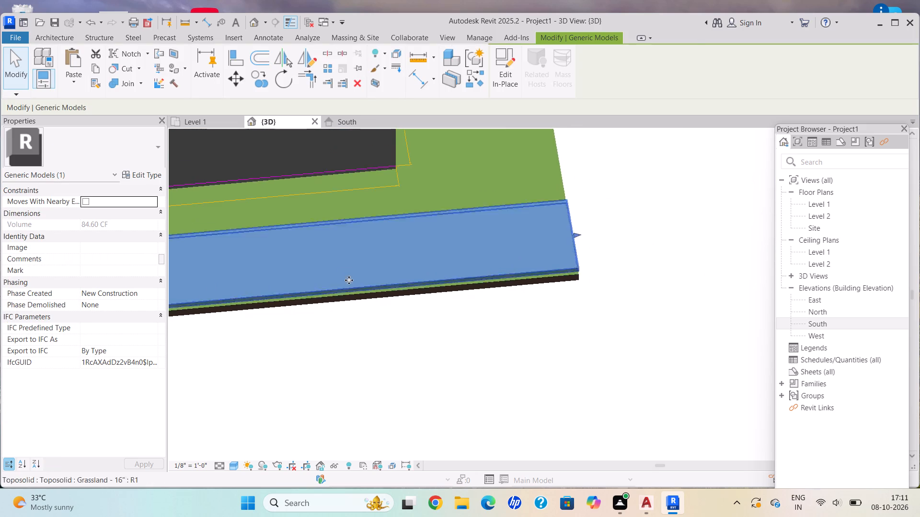
pyautogui.keyDown('shift'); pyautogui.moveTo(359, 279); pyautogui.dragTo(514, 278, button='middle'); pyautogui.keyUp('shift')
pyautogui.scroll(-1, 352, 278)
pyautogui.moveTo(358, 284); pyautogui.dragTo(435, 306, button='middle')
pyautogui.moveTo(527, 330); pyautogui.dragTo(552, 335, button='middle')
pyautogui.scroll(-1, 563, 337)
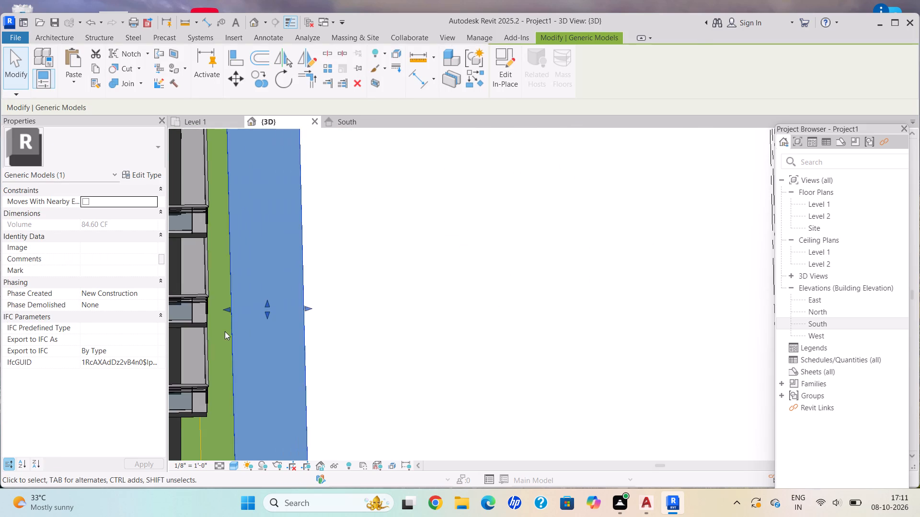
pyautogui.scroll(3, 225, 328)
pyautogui.keyDown('shift'); pyautogui.moveTo(301, 331); pyautogui.dragTo(254, 272, button='middle'); pyautogui.keyUp('shift')
pyautogui.scroll(3, 386, 375)
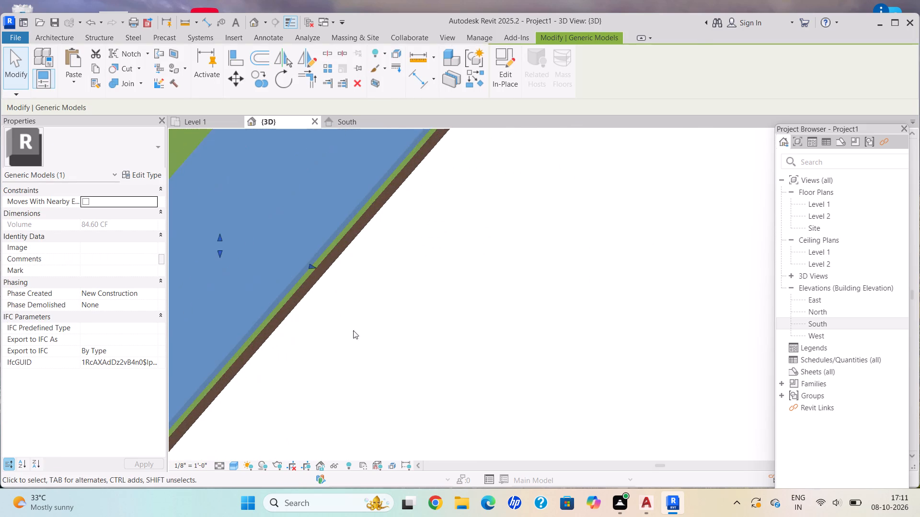
pyautogui.scroll(8, 353, 330)
pyautogui.scroll(-1, 297, 261)
pyautogui.scroll(5, 298, 261)
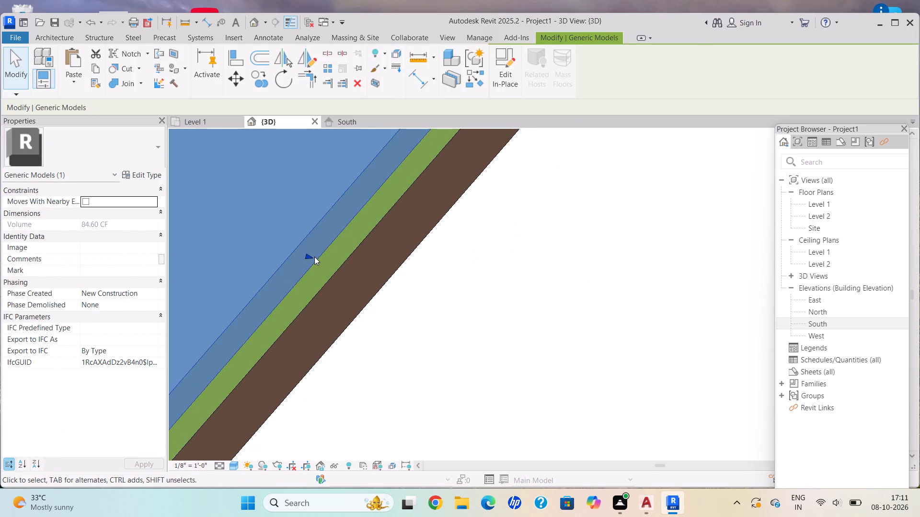
pyautogui.moveTo(308, 256); pyautogui.dragTo(326, 268)
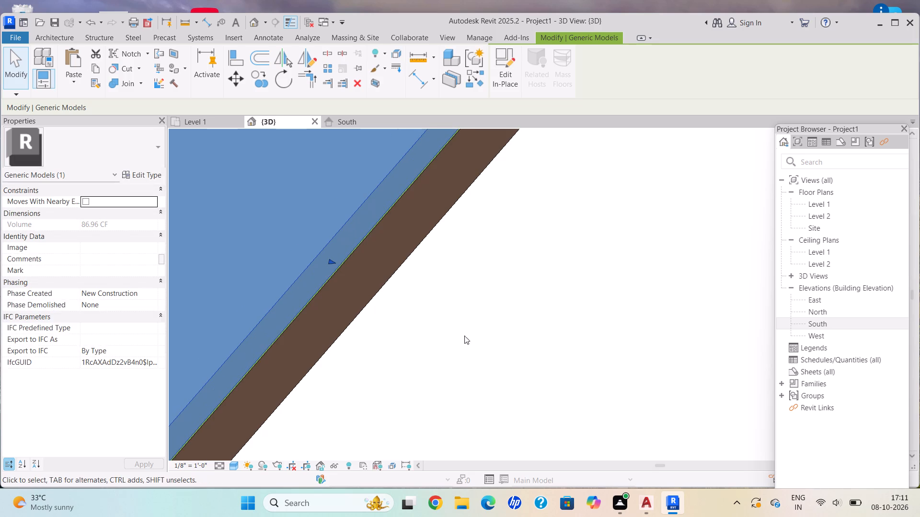
pyautogui.scroll(-20, 582, 342)
pyautogui.scroll(-3, 582, 342)
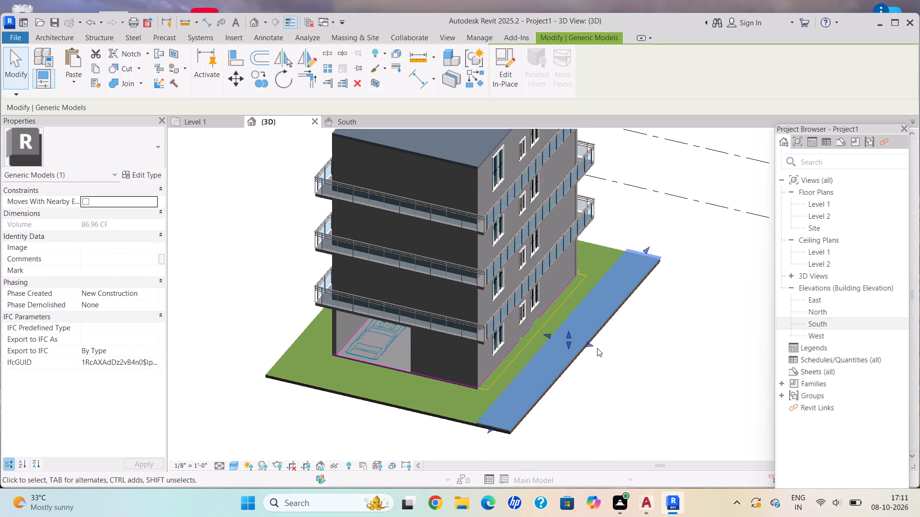
pyautogui.press('Escape')
# Stretch the rear short end of the grey path slab out to the toposolid's rear edge.
pyautogui.keyDown('shift'); pyautogui.moveTo(652, 325); pyautogui.dragTo(477, 316, button='middle'); pyautogui.keyUp('shift')
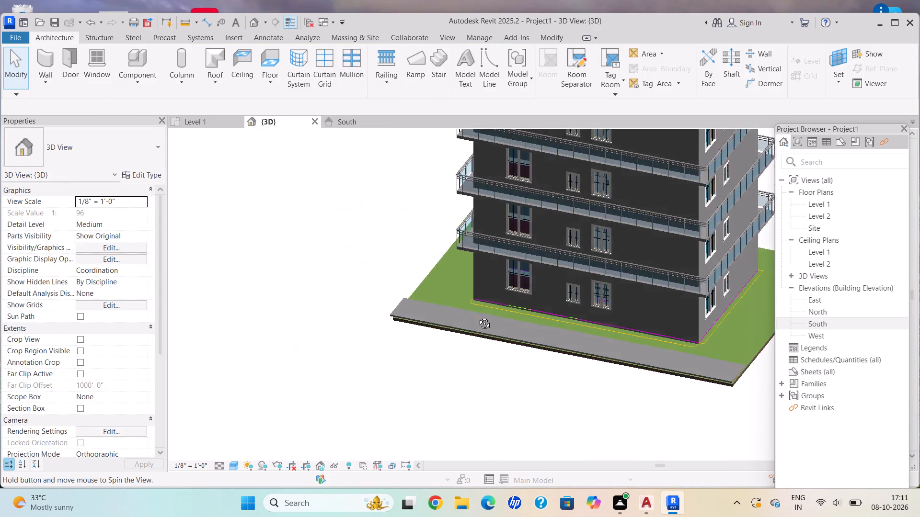
pyautogui.keyDown('shift'); pyautogui.moveTo(477, 316); pyautogui.dragTo(477, 316, button='middle'); pyautogui.keyUp('shift')
pyautogui.moveTo(655, 338); pyautogui.dragTo(446, 281, button='middle')
pyautogui.middleClick(438, 277)
pyautogui.keyDown('shift'); pyautogui.moveTo(434, 308); pyautogui.dragTo(420, 304, button='middle'); pyautogui.keyUp('shift')
pyautogui.keyDown('shift'); pyautogui.middleClick(418, 304); pyautogui.keyUp('shift')
pyautogui.keyDown('shift'); pyautogui.scroll(1, 417, 304); pyautogui.keyUp('shift')
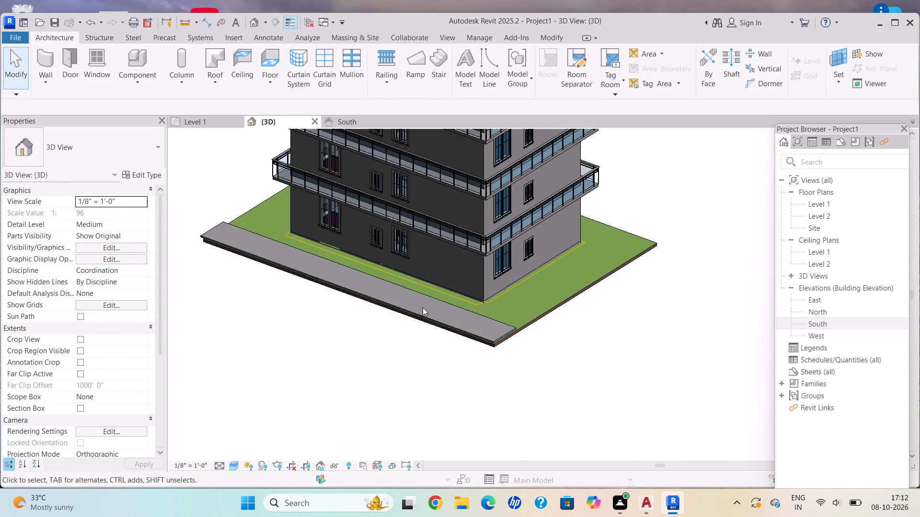
pyautogui.scroll(14, 483, 353)
pyautogui.keyDown('shift'); pyautogui.moveTo(498, 324); pyautogui.dragTo(474, 361, button='middle'); pyautogui.keyUp('shift')
pyautogui.scroll(-4, 476, 360)
pyautogui.moveTo(757, 208); pyautogui.dragTo(855, 180, button='middle')
pyautogui.scroll(-3, 577, 297)
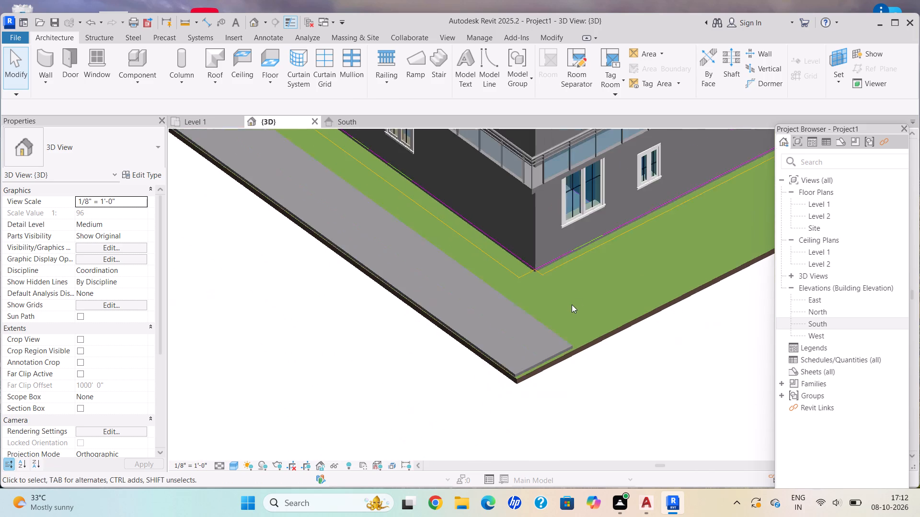
pyautogui.scroll(-4, 572, 304)
pyautogui.keyDown('shift'); pyautogui.moveTo(527, 348); pyautogui.dragTo(514, 345, button='middle'); pyautogui.keyUp('shift')
pyautogui.keyDown('shift'); pyautogui.moveTo(513, 345); pyautogui.dragTo(507, 344, button='middle'); pyautogui.keyUp('shift')
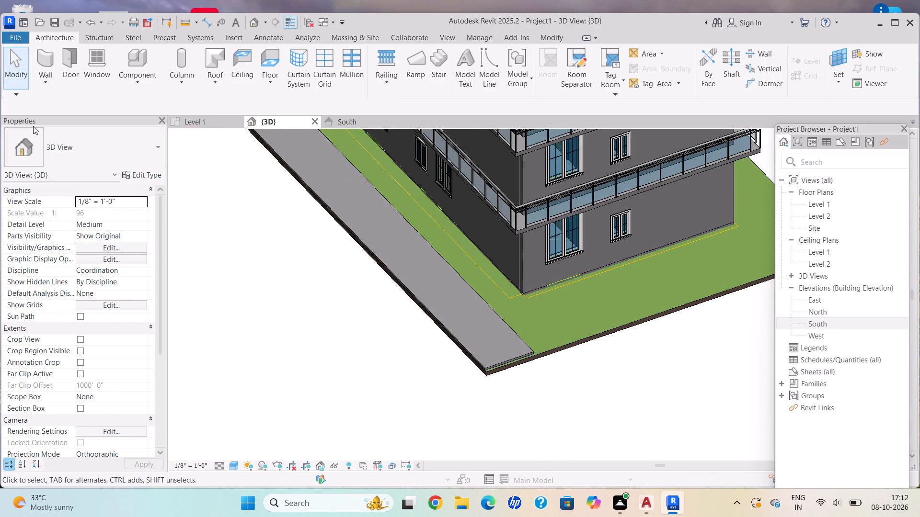
pyautogui.scroll(-1, 483, 369)
pyautogui.scroll(5, 490, 379)
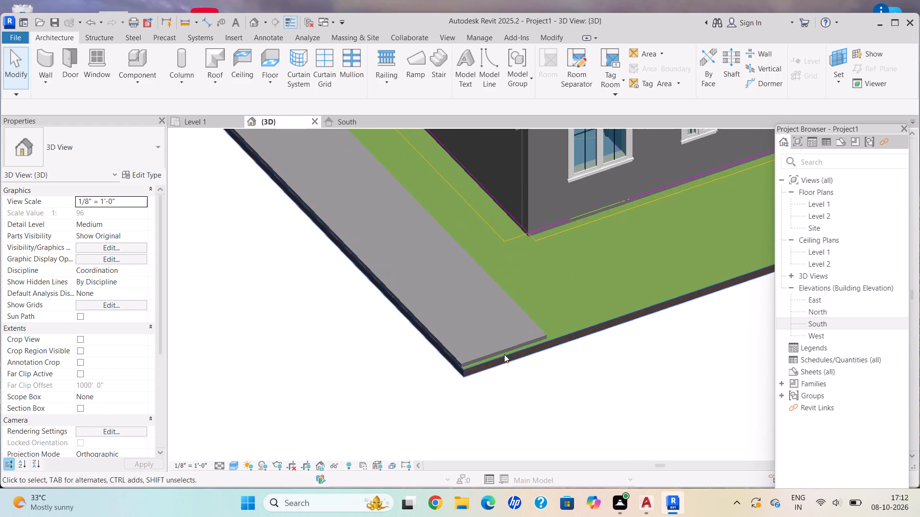
pyautogui.scroll(6, 501, 352)
pyautogui.scroll(-1, 470, 370)
pyautogui.scroll(1, 470, 370)
pyautogui.click(460, 362)
pyautogui.scroll(4, 484, 361)
pyautogui.scroll(-1, 488, 360)
pyautogui.scroll(4, 546, 350)
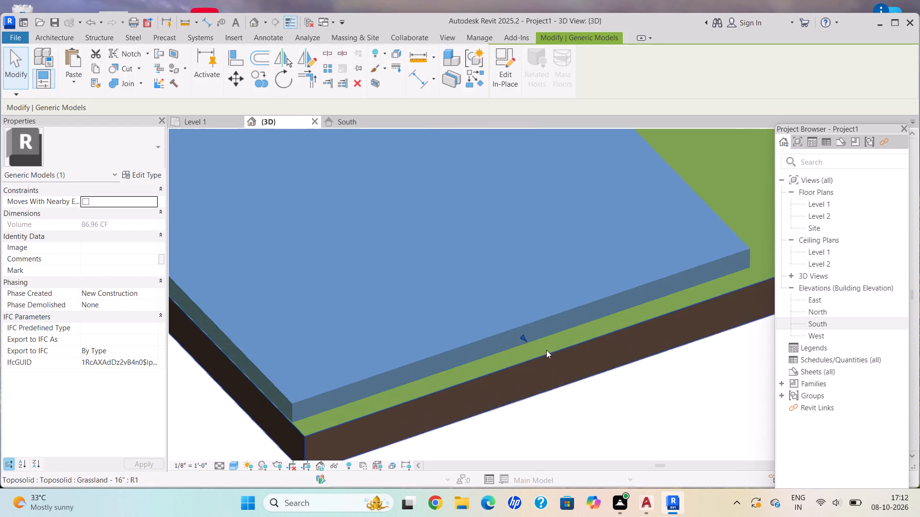
pyautogui.scroll(1, 546, 350)
pyautogui.moveTo(514, 332); pyautogui.dragTo(528, 350)
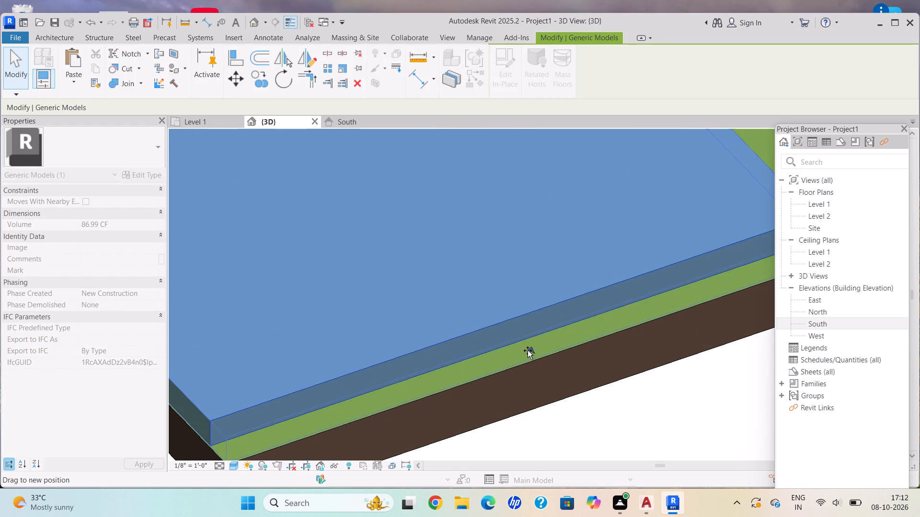
pyautogui.moveTo(528, 350); pyautogui.dragTo(529, 351)
pyautogui.scroll(-7, 529, 351)
pyautogui.press('Escape')
# Stretch the path slab's long outer side the last small gap until it is flush with the toposolid's outer edge.
pyautogui.scroll(4, 392, 377)
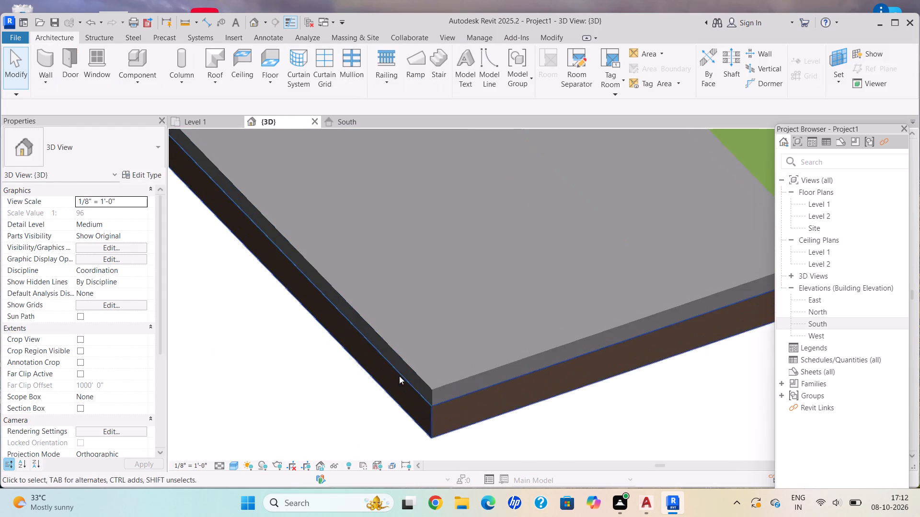
pyautogui.scroll(10, 399, 376)
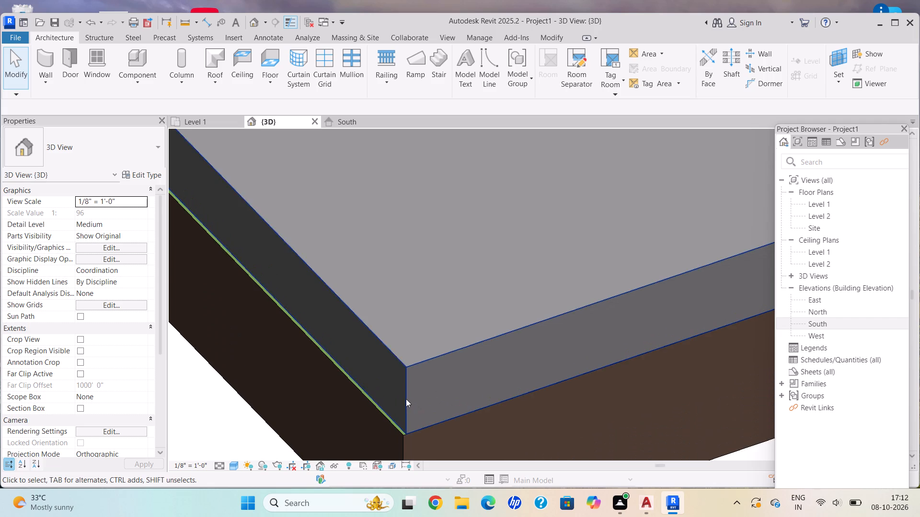
pyautogui.click(406, 399)
pyautogui.scroll(-11, 354, 373)
pyautogui.moveTo(301, 231); pyautogui.dragTo(427, 384, button='middle')
pyautogui.moveTo(206, 249); pyautogui.dragTo(241, 272, button='middle')
pyautogui.moveTo(275, 295); pyautogui.dragTo(385, 404, button='middle')
pyautogui.middleClick(386, 406)
pyautogui.scroll(-4, 334, 296)
pyautogui.moveTo(322, 277); pyautogui.dragTo(466, 428, button='middle')
pyautogui.scroll(-4, 318, 269)
pyautogui.moveTo(273, 235); pyautogui.dragTo(305, 271, button='middle')
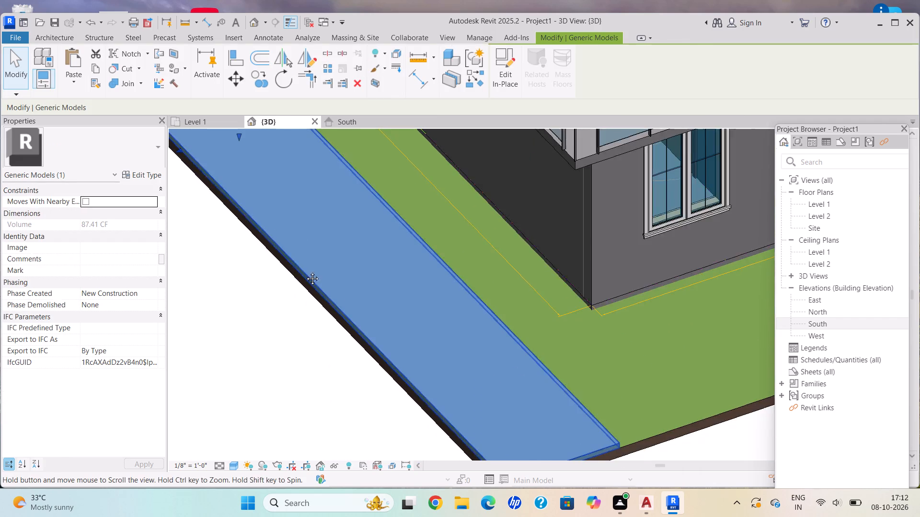
pyautogui.moveTo(305, 271); pyautogui.dragTo(424, 456, button='middle')
pyautogui.scroll(8, 297, 349)
pyautogui.scroll(6, 355, 390)
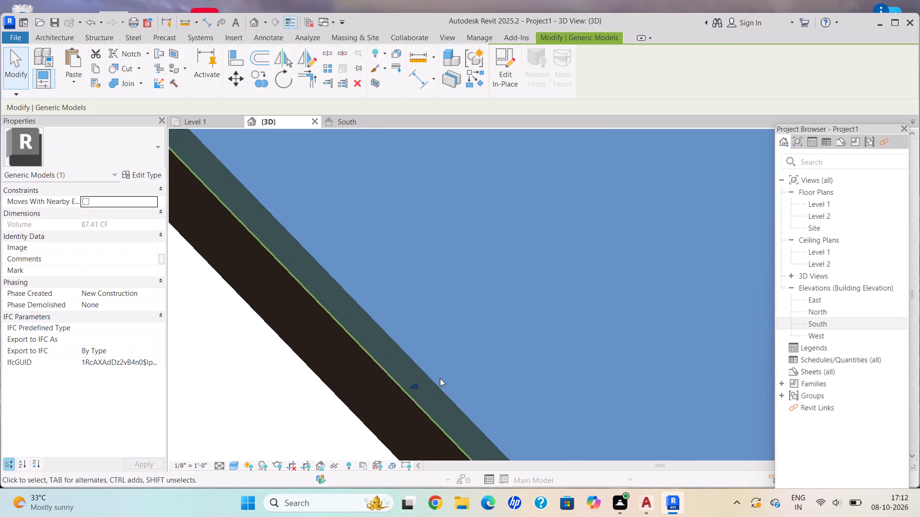
pyautogui.scroll(14, 440, 378)
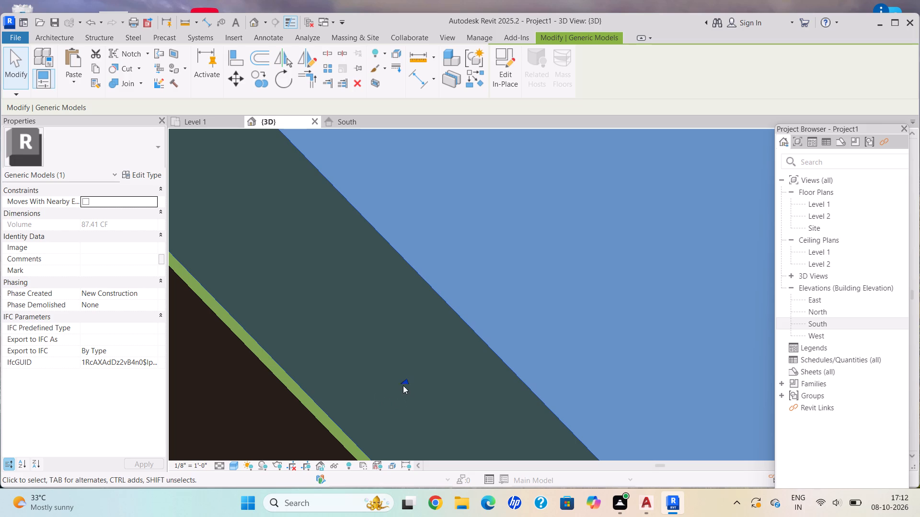
pyautogui.moveTo(403, 382); pyautogui.dragTo(403, 394)
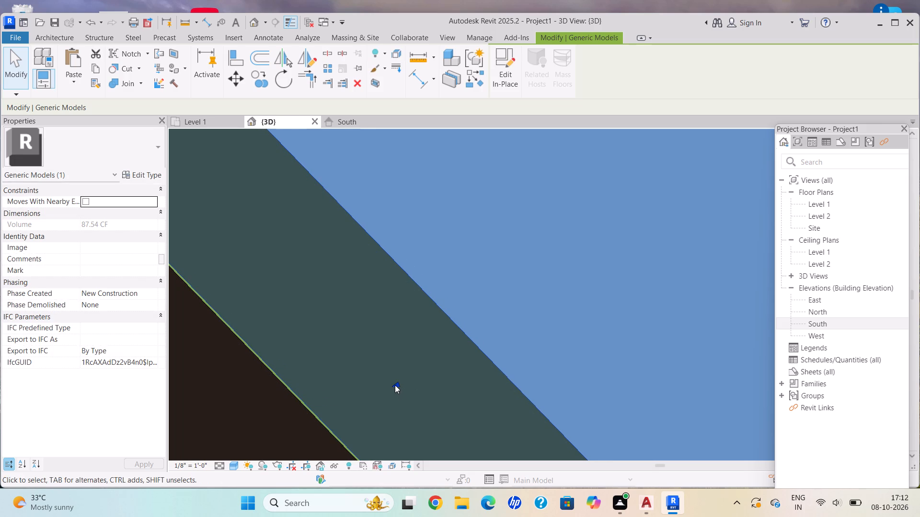
pyautogui.click(395, 385)
pyautogui.scroll(4, 394, 384)
pyautogui.moveTo(394, 384); pyautogui.dragTo(402, 384)
pyautogui.press('Escape')
# Examine the extended path slab's fit against the toposolid's edges from several angles around the house.
pyautogui.scroll(-15, 402, 384)
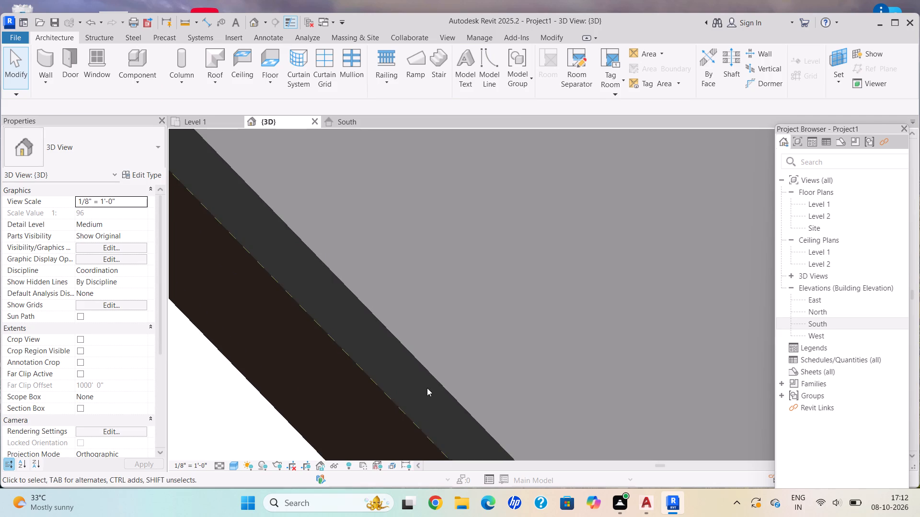
pyautogui.scroll(-20, 427, 388)
pyautogui.scroll(-1, 427, 388)
pyautogui.scroll(1, 436, 391)
pyautogui.scroll(-1, 434, 390)
pyautogui.moveTo(414, 375); pyautogui.dragTo(383, 345, button='middle')
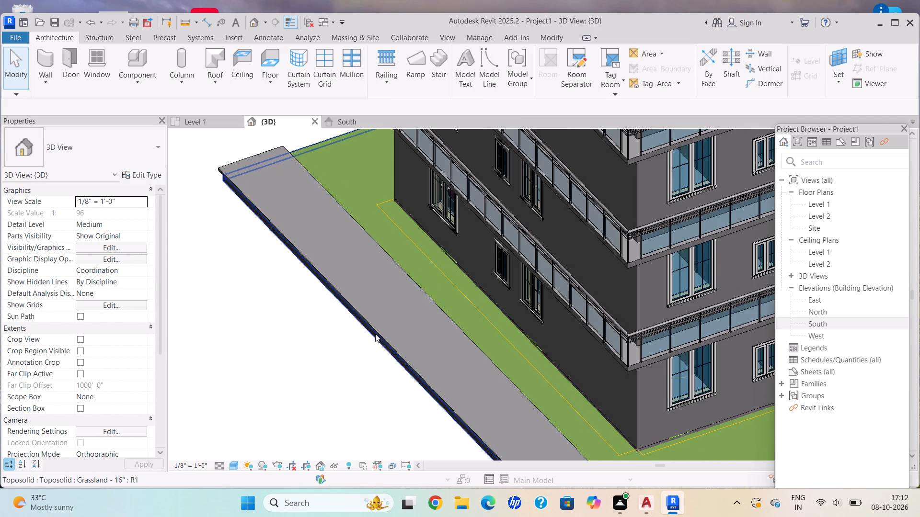
pyautogui.press('Escape')
pyautogui.moveTo(477, 369); pyautogui.dragTo(338, 257, button='middle')
pyautogui.scroll(-1, 330, 251)
pyautogui.keyDown('shift'); pyautogui.moveTo(480, 381); pyautogui.dragTo(438, 362, button='middle'); pyautogui.keyUp('shift')
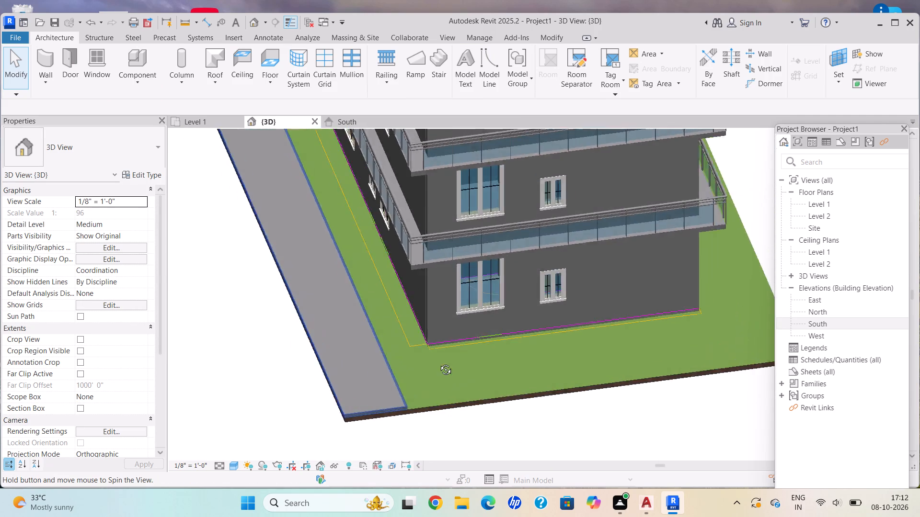
pyautogui.keyDown('shift'); pyautogui.moveTo(438, 362); pyautogui.dragTo(227, 441, button='middle'); pyautogui.keyUp('shift')
pyautogui.moveTo(237, 408); pyautogui.dragTo(548, 382, button='middle')
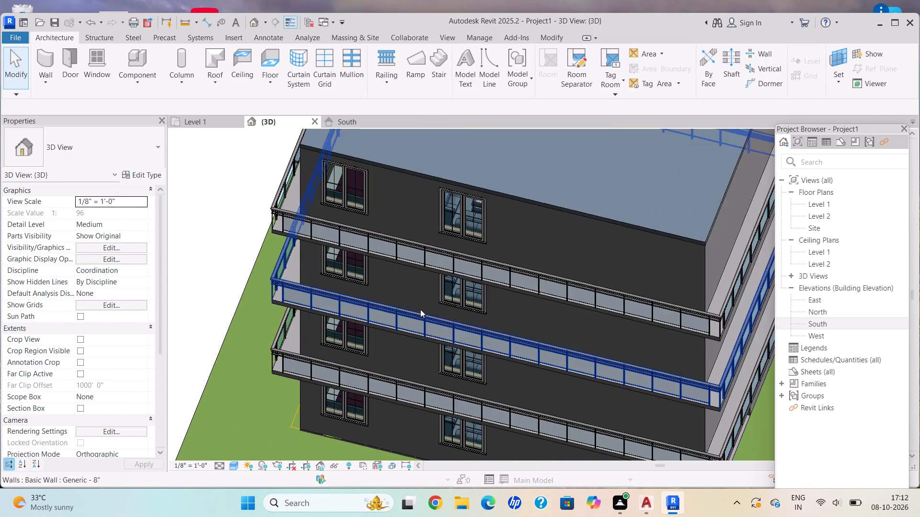
pyautogui.scroll(-1, 420, 308)
pyautogui.keyDown('shift'); pyautogui.moveTo(434, 306); pyautogui.dragTo(506, 336, button='middle'); pyautogui.keyUp('shift')
pyautogui.keyDown('shift'); pyautogui.scroll(1, 477, 323); pyautogui.keyUp('shift')
pyautogui.scroll(1, 450, 314)
pyautogui.keyDown('shift'); pyautogui.moveTo(397, 336); pyautogui.dragTo(480, 269, button='middle'); pyautogui.keyUp('shift')
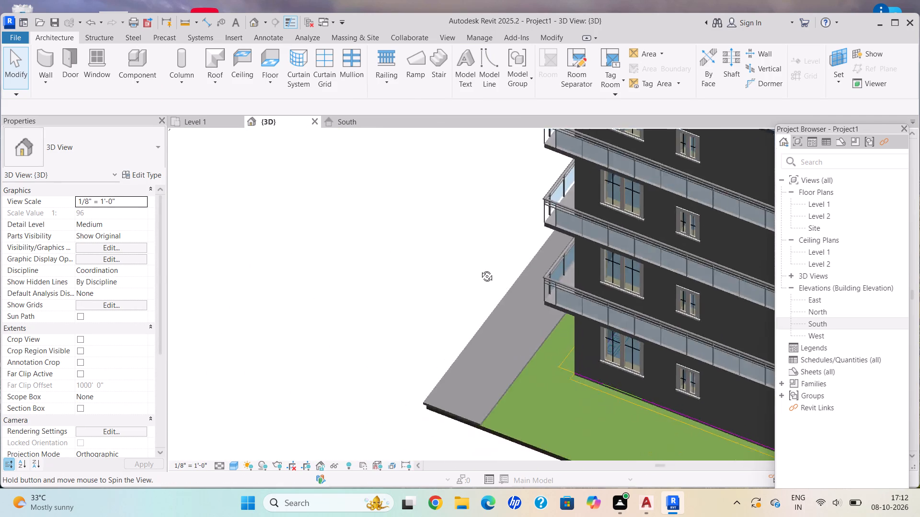
pyautogui.keyDown('shift'); pyautogui.moveTo(480, 269); pyautogui.dragTo(496, 242, button='middle'); pyautogui.keyUp('shift')
pyautogui.scroll(1, 497, 240)
pyautogui.scroll(-4, 497, 240)
pyautogui.keyDown('shift'); pyautogui.moveTo(532, 296); pyautogui.dragTo(603, 355, button='middle'); pyautogui.keyUp('shift')
pyautogui.moveTo(613, 321); pyautogui.dragTo(492, 349, button='middle')
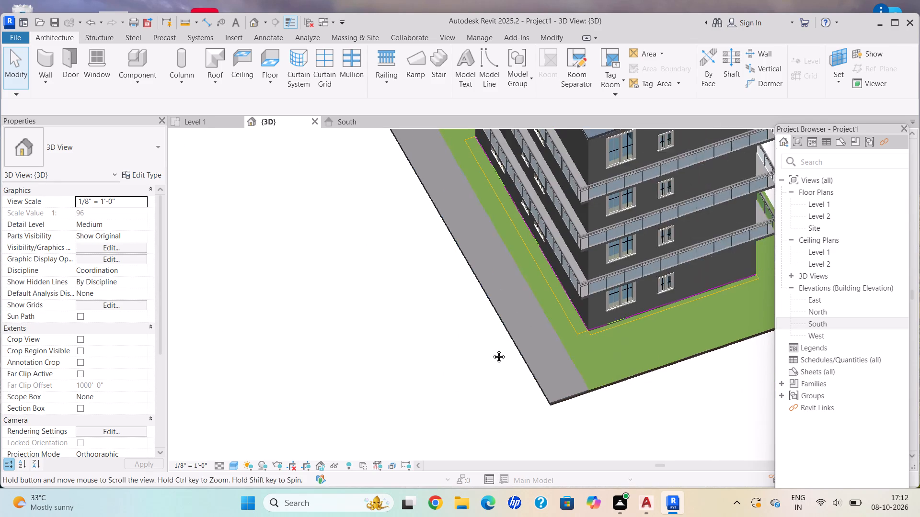
pyautogui.moveTo(492, 349); pyautogui.dragTo(487, 349, button='middle')
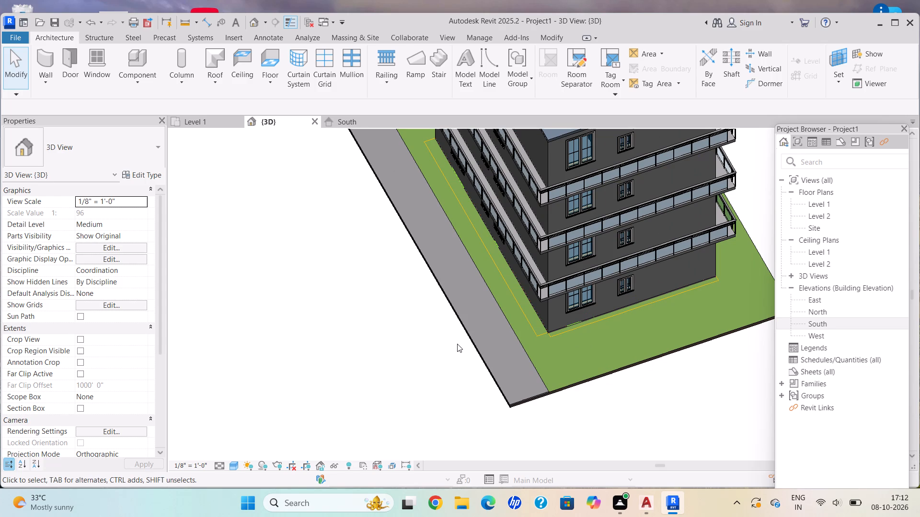
pyautogui.scroll(-2, 469, 234)
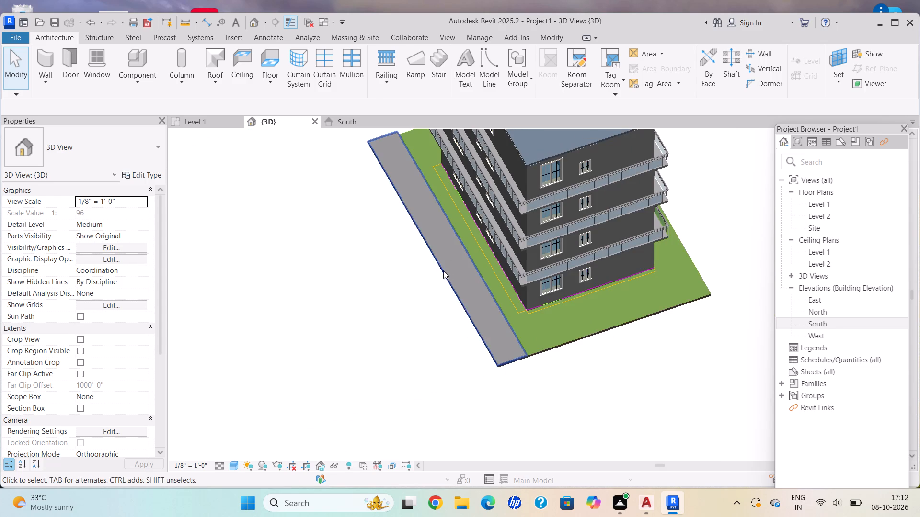
pyautogui.moveTo(443, 270); pyautogui.dragTo(429, 276, button='middle')
pyautogui.middleClick(496, 303)
pyautogui.moveTo(459, 334); pyautogui.dragTo(454, 337, button='middle')
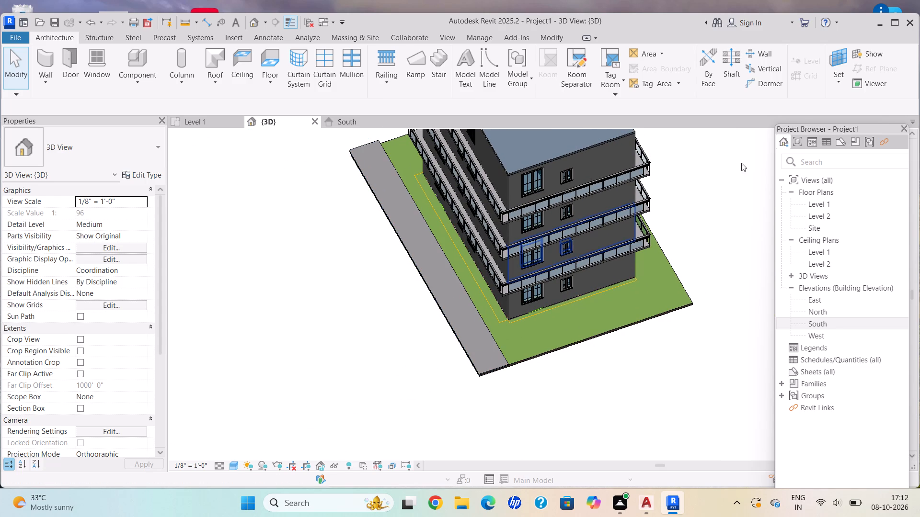
# Create an in-place component in the Generic Models category and name it EXTRUSION.
pyautogui.click(140, 81)
pyautogui.click(170, 126)
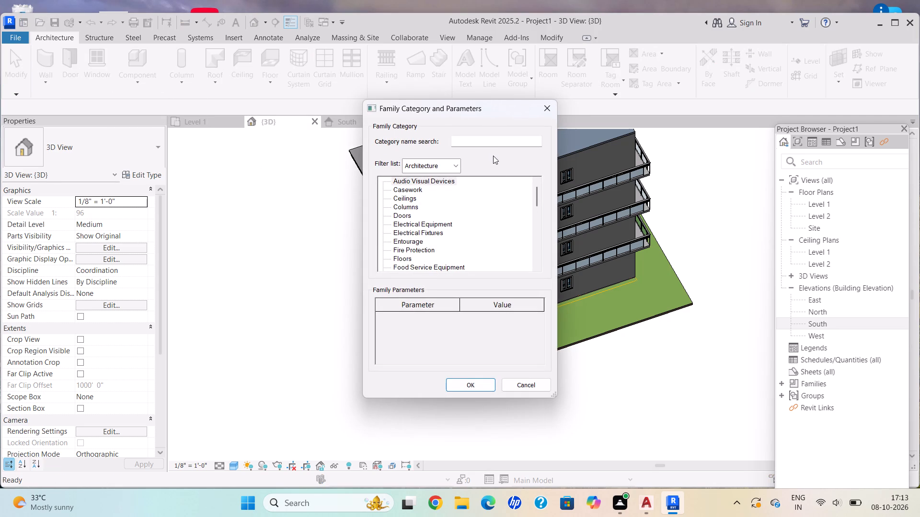
pyautogui.scroll(-11, 433, 277)
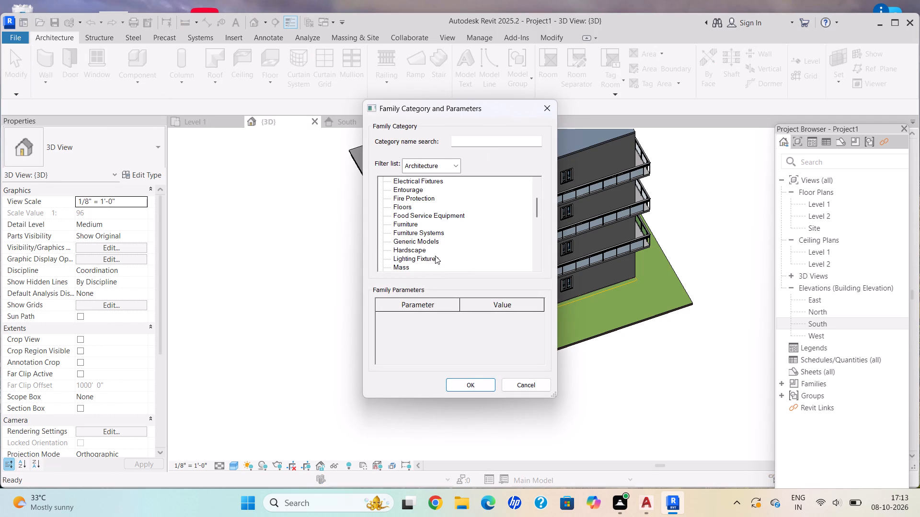
pyautogui.click(433, 239)
pyautogui.click(466, 382)
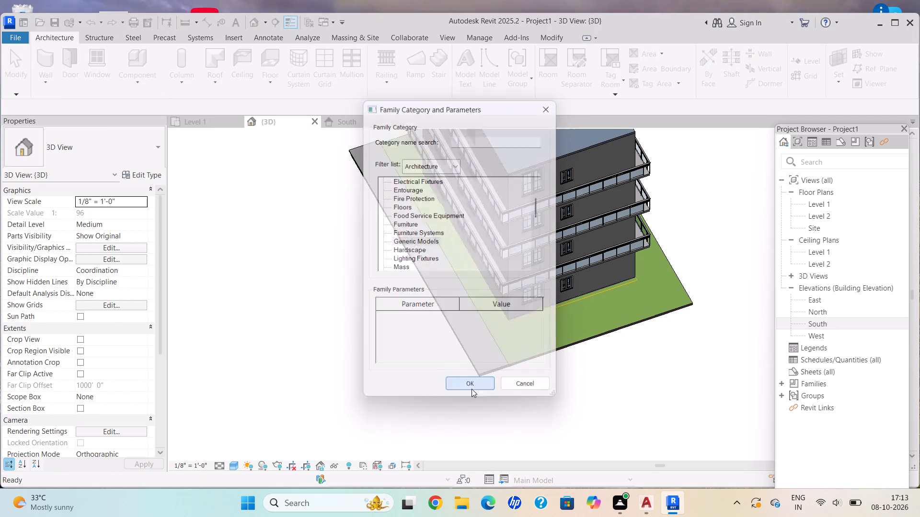
pyautogui.scroll(-4, 520, 403)
pyautogui.click(332, 247)
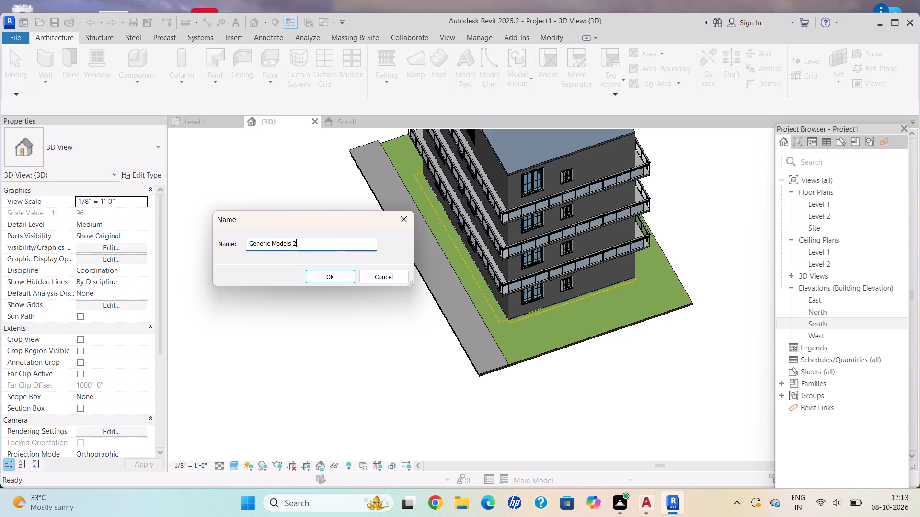
pyautogui.press('BackSpace')
pyautogui.press('BackSpace')
pyautogui.press('BackSpace')
pyautogui.press('BackSpace')
pyautogui.press('BackSpace')
pyautogui.press('BackSpace')
pyautogui.press('BackSpace')
pyautogui.press('BackSpace')
pyautogui.press('BackSpace')
pyautogui.press('BackSpace')
pyautogui.press('BackSpace')
pyautogui.press('BackSpace')
pyautogui.press('BackSpace')
pyautogui.press('BackSpace')
pyautogui.press('BackSpace')
pyautogui.press('BackSpace')
pyautogui.press('BackSpace')
pyautogui.press('BackSpace')
pyautogui.press('BackSpace')
pyautogui.press('BackSpace')
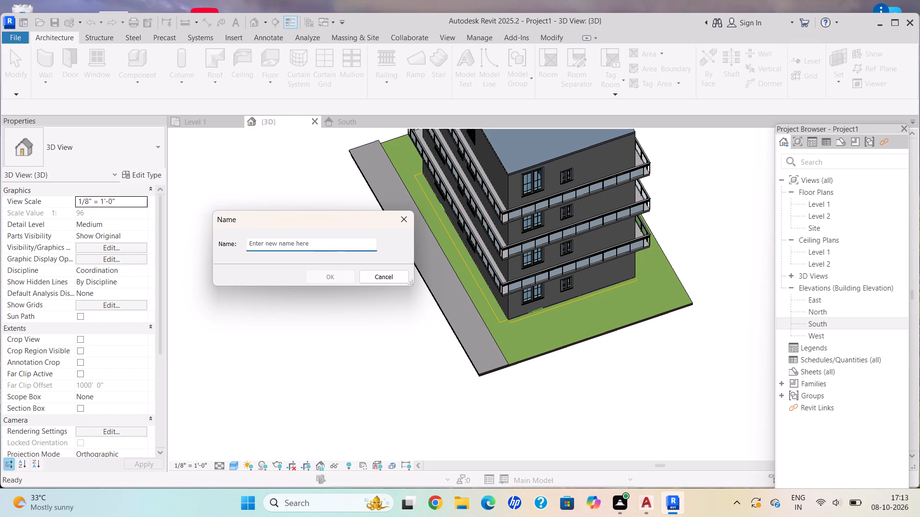
pyautogui.write('EXTRUSION')
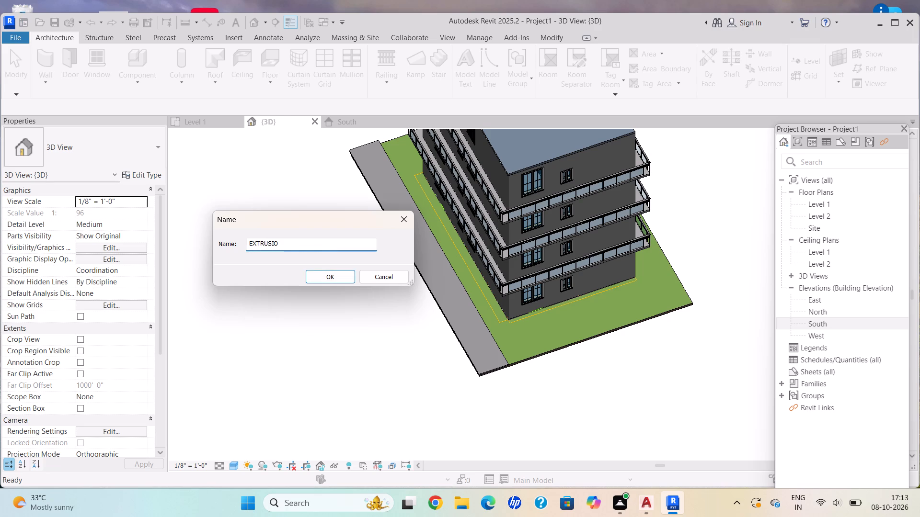
pyautogui.click(346, 278)
# Start an Extrusion in the in-place component and pick the grassland toposolid's top face as its work plane.
pyautogui.scroll(-2, 565, 295)
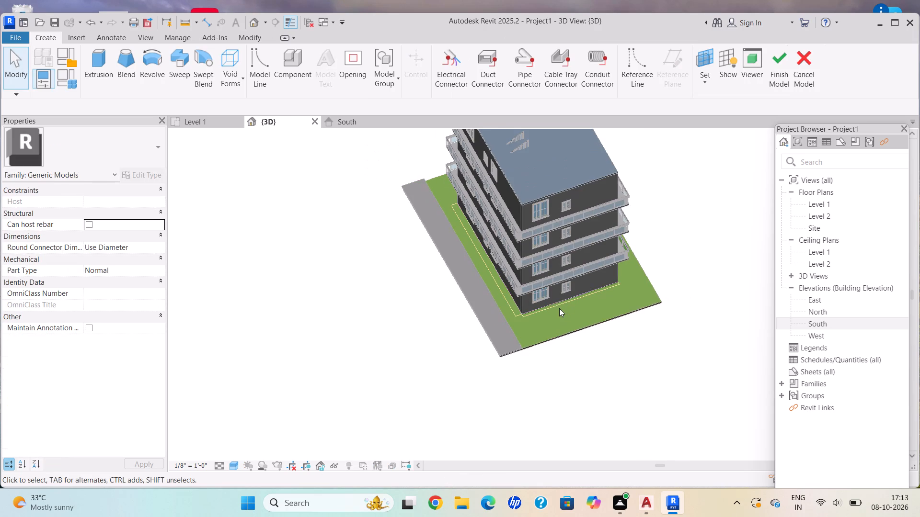
pyautogui.keyDown('shift'); pyautogui.middleClick(548, 303); pyautogui.keyUp('shift')
pyautogui.keyDown('shift'); pyautogui.middleClick(531, 290); pyautogui.keyUp('shift')
pyautogui.scroll(-1, 533, 318)
pyautogui.scroll(5, 531, 318)
pyautogui.scroll(1, 506, 279)
pyautogui.moveTo(505, 278); pyautogui.dragTo(503, 277, button='middle')
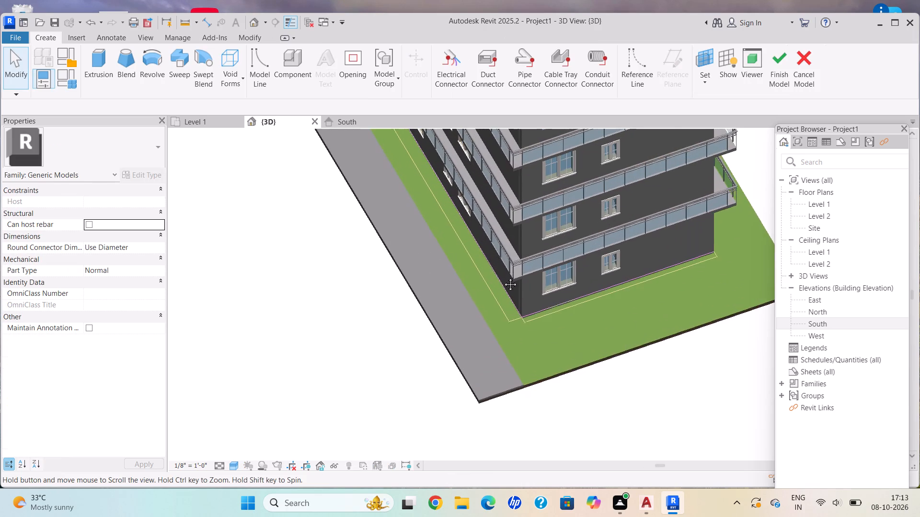
pyautogui.moveTo(503, 277); pyautogui.dragTo(477, 276, button='middle')
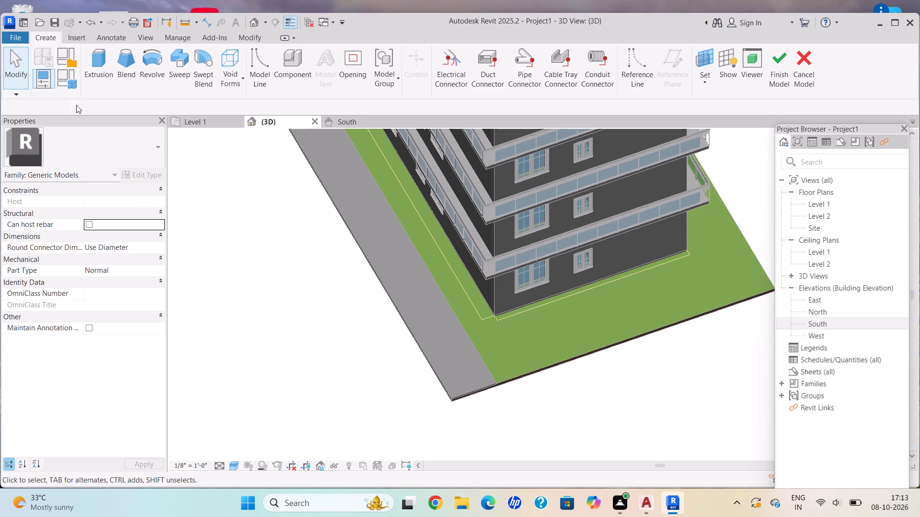
pyautogui.click(44, 39)
pyautogui.click(79, 72)
pyautogui.click(92, 78)
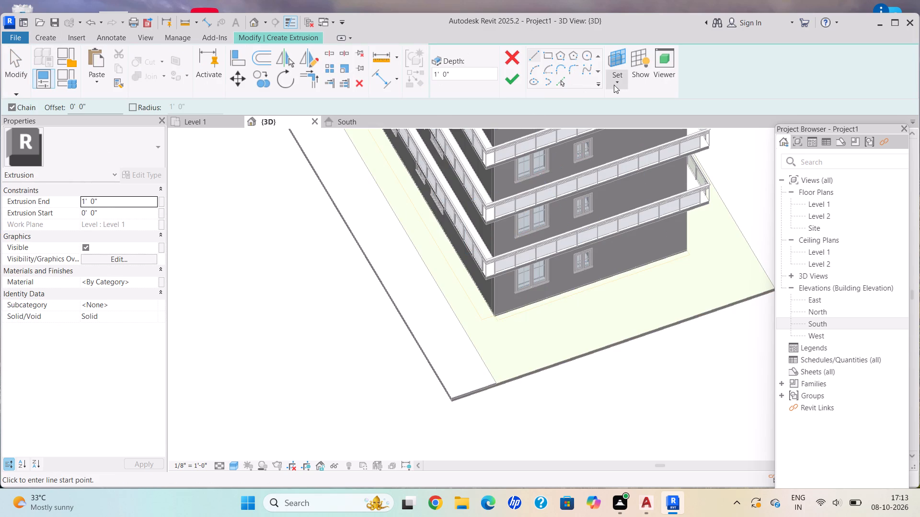
pyautogui.click(624, 84)
pyautogui.click(661, 127)
pyautogui.scroll(1, 488, 386)
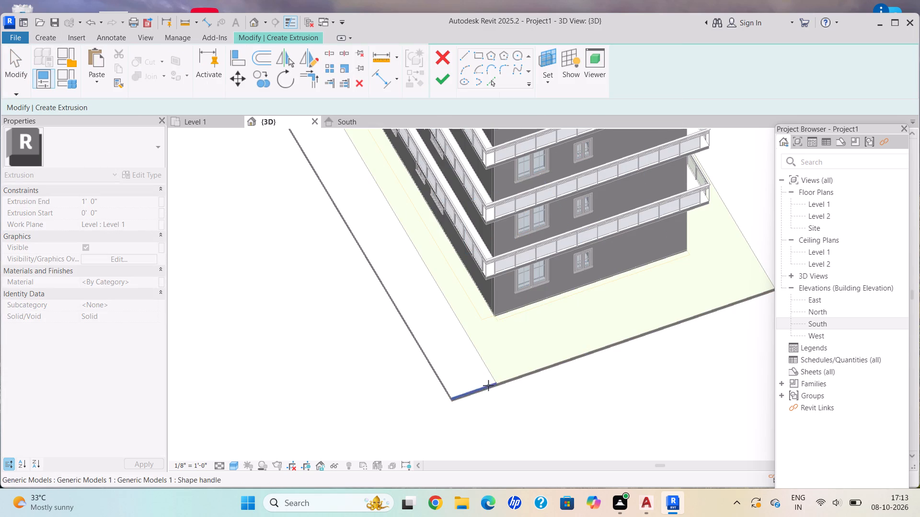
pyautogui.scroll(2, 488, 385)
pyautogui.scroll(6, 549, 368)
pyautogui.scroll(-6, 556, 356)
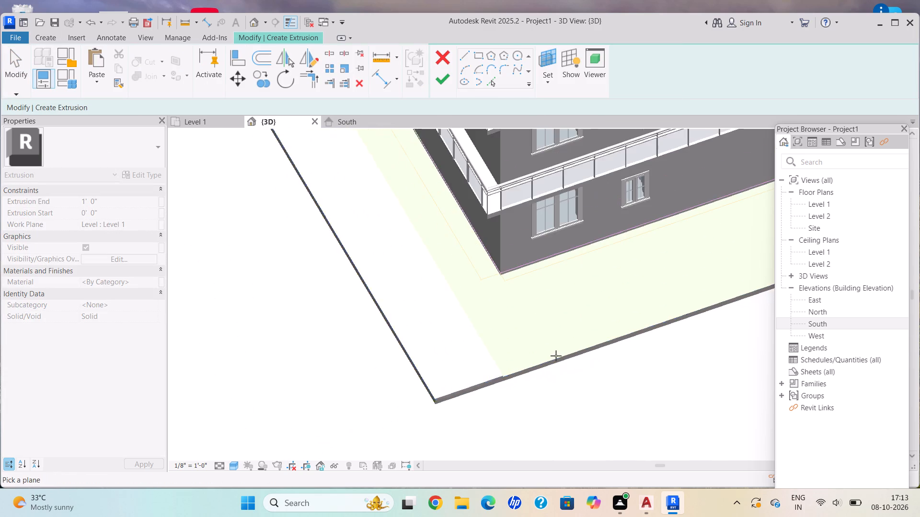
pyautogui.keyDown('shift'); pyautogui.moveTo(540, 351); pyautogui.dragTo(499, 335, button='middle'); pyautogui.keyUp('shift')
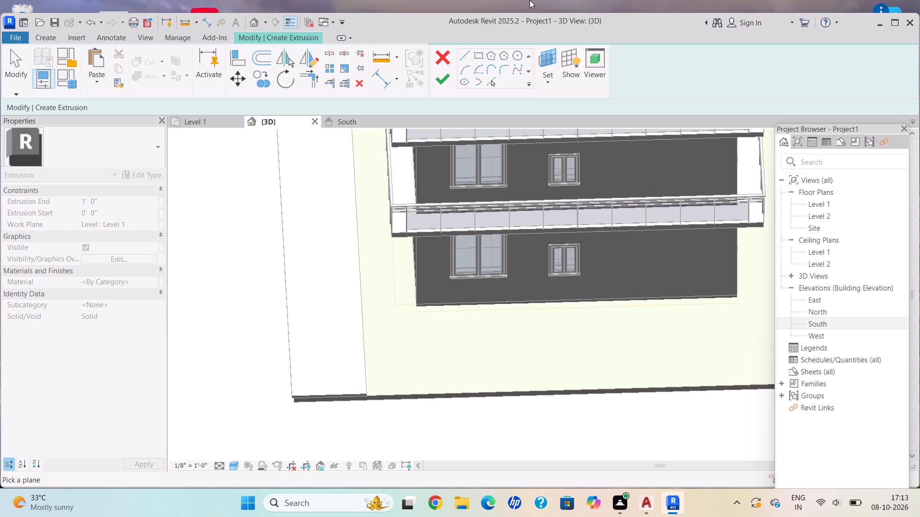
pyautogui.scroll(-2, 437, 272)
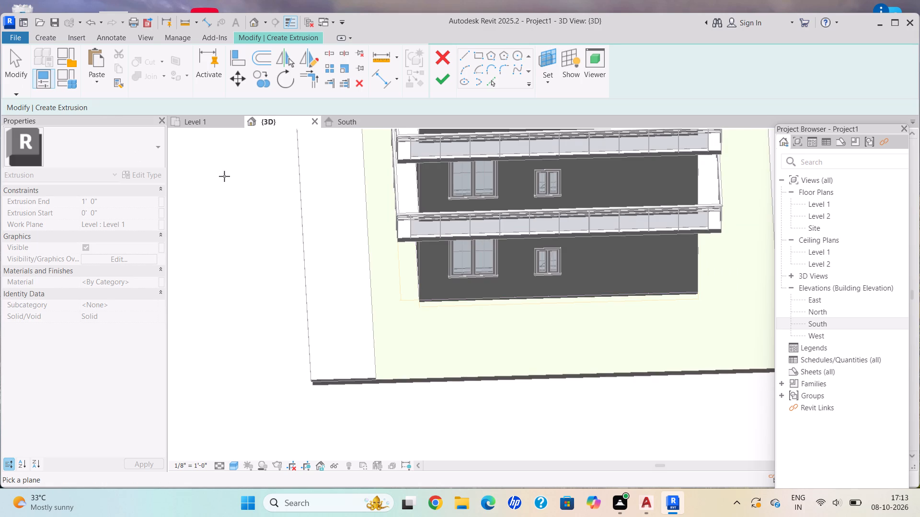
pyautogui.scroll(-1, 398, 324)
pyautogui.keyDown('shift'); pyautogui.moveTo(346, 348); pyautogui.dragTo(333, 344, button='middle'); pyautogui.keyUp('shift')
pyautogui.scroll(1, 345, 351)
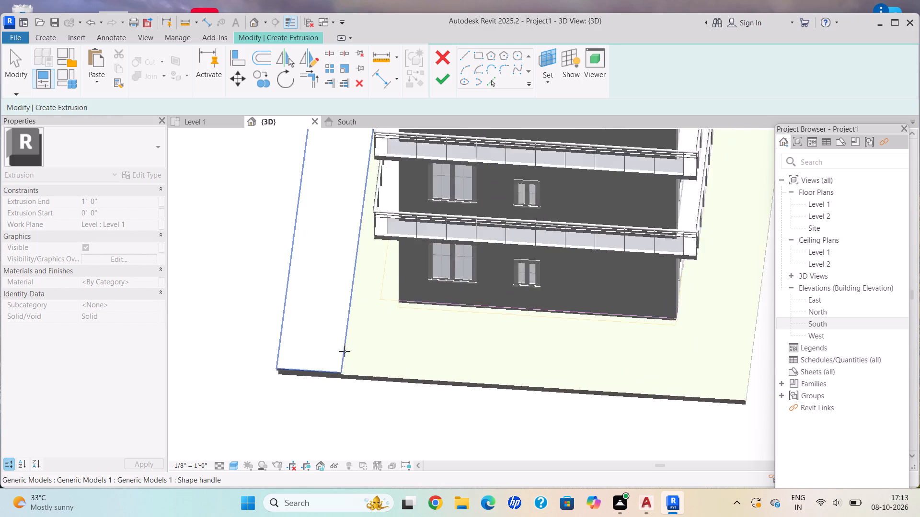
pyautogui.scroll(8, 345, 351)
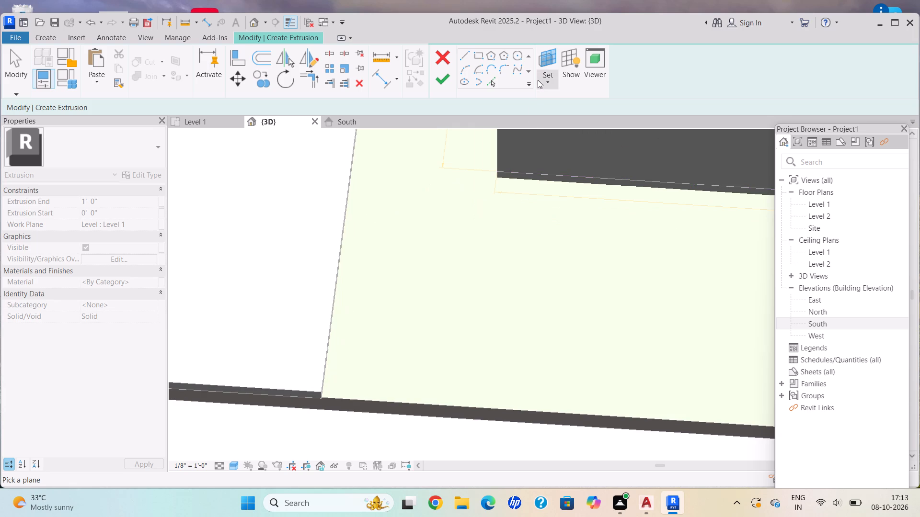
pyautogui.click(547, 81)
pyautogui.click(572, 127)
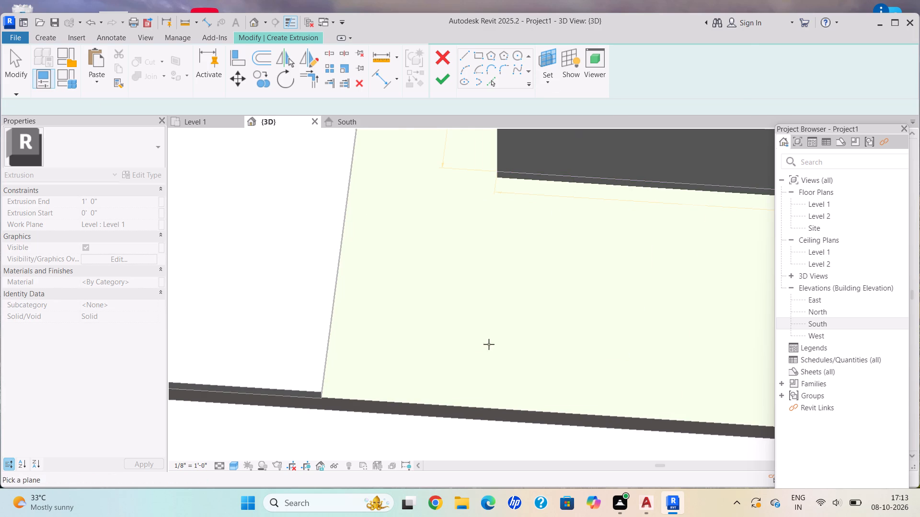
pyautogui.scroll(5, 417, 397)
pyautogui.scroll(-1, 389, 401)
pyautogui.scroll(5, 384, 395)
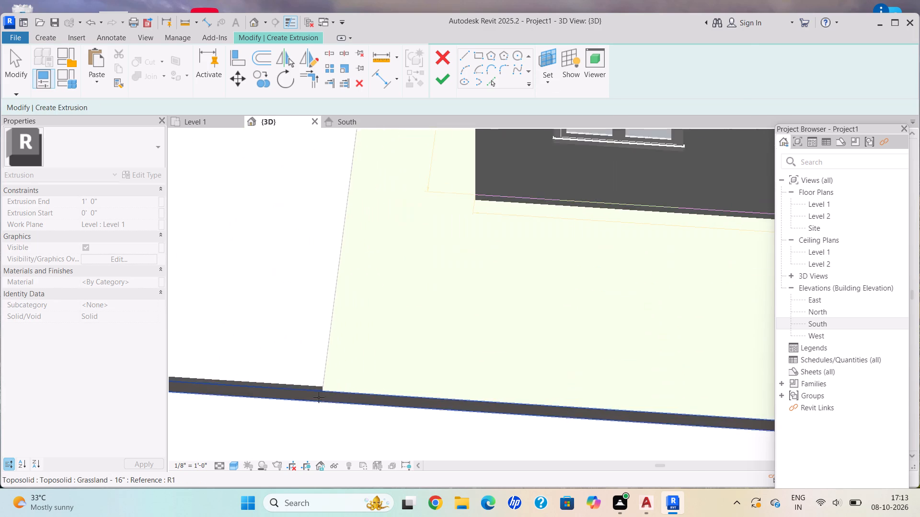
pyautogui.scroll(9, 319, 397)
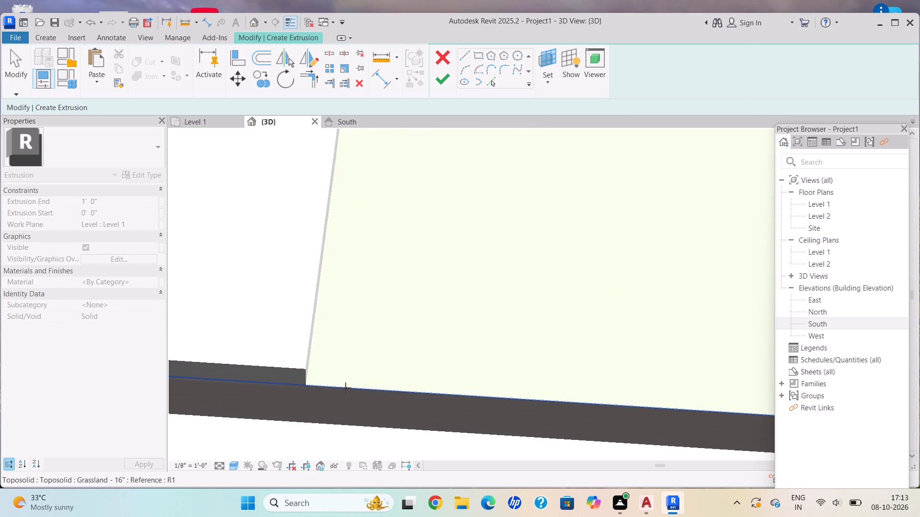
pyautogui.scroll(5, 345, 388)
pyautogui.click(345, 388)
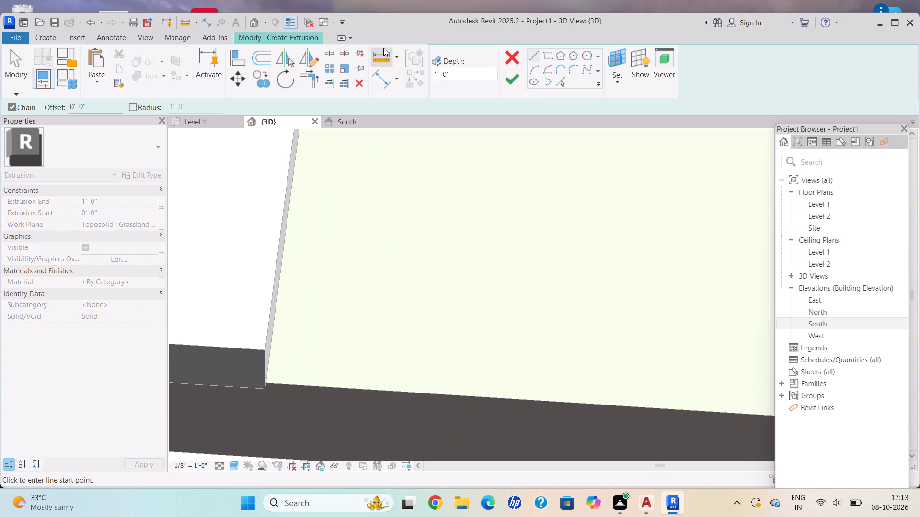
# Sketch a rectangle along the toposolid's front edge, from the side path slab to the opposite side edge, and extrude it 1' 0".
pyautogui.click(544, 52)
pyautogui.scroll(2, 264, 404)
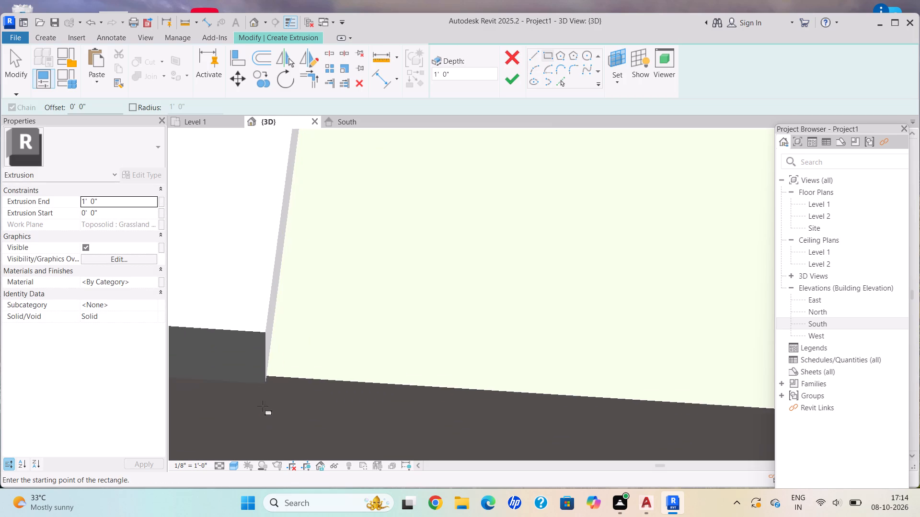
pyautogui.scroll(13, 263, 406)
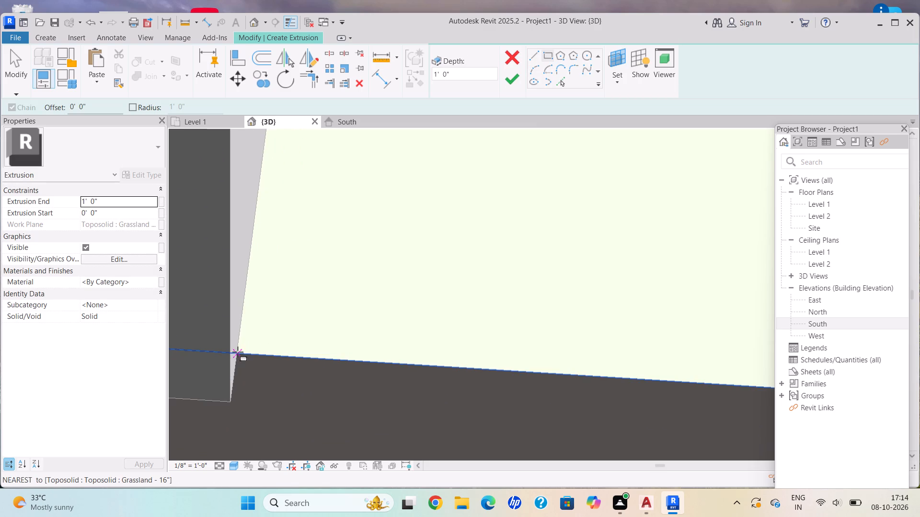
pyautogui.click(240, 352)
pyautogui.scroll(-4, 455, 210)
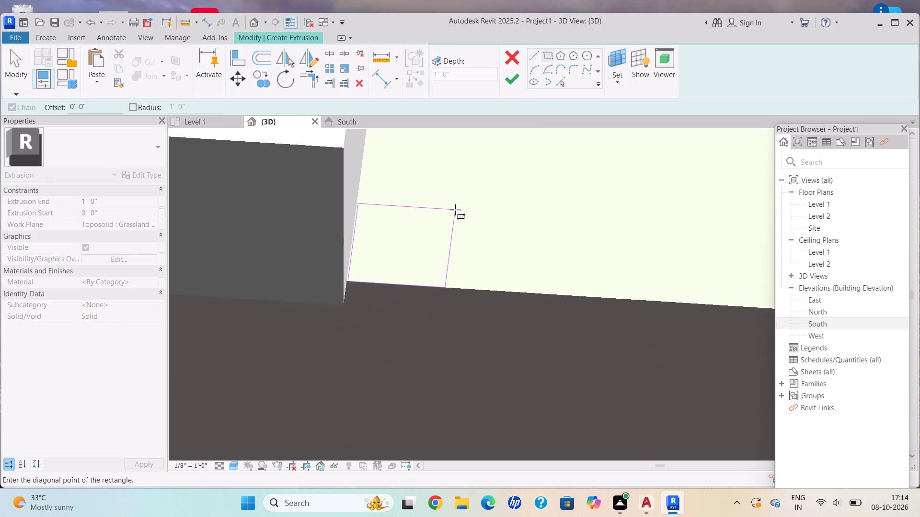
pyautogui.scroll(-2, 455, 210)
pyautogui.moveTo(455, 210); pyautogui.dragTo(284, 255, button='middle')
pyautogui.scroll(-2, 275, 256)
pyautogui.scroll(-7, 474, 245)
pyautogui.moveTo(474, 245); pyautogui.dragTo(346, 252, button='middle')
pyautogui.scroll(-2, 485, 206)
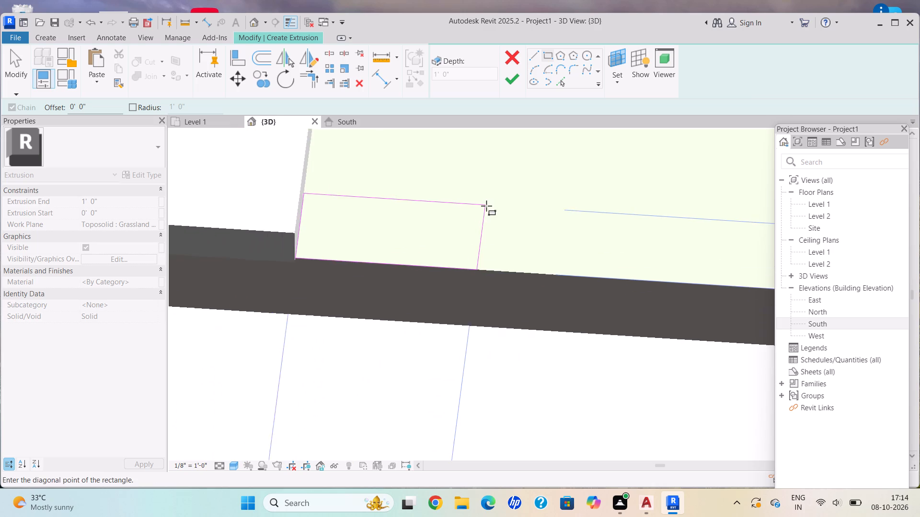
pyautogui.scroll(-1, 486, 206)
pyautogui.moveTo(487, 206); pyautogui.dragTo(291, 219, button='middle')
pyautogui.scroll(-4, 540, 228)
pyautogui.moveTo(536, 228); pyautogui.dragTo(296, 258, button='middle')
pyautogui.scroll(-2, 655, 248)
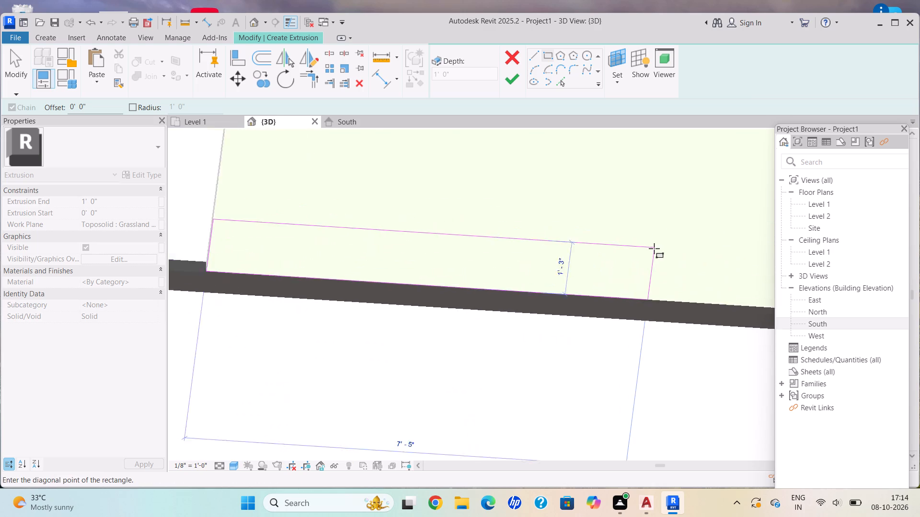
pyautogui.scroll(-2, 654, 248)
pyautogui.moveTo(653, 248); pyautogui.dragTo(212, 314, button='middle')
pyautogui.scroll(-1, 648, 258)
pyautogui.moveTo(648, 258); pyautogui.dragTo(307, 257, button='middle')
pyautogui.scroll(-2, 558, 268)
pyautogui.moveTo(567, 268); pyautogui.dragTo(372, 255, button='middle')
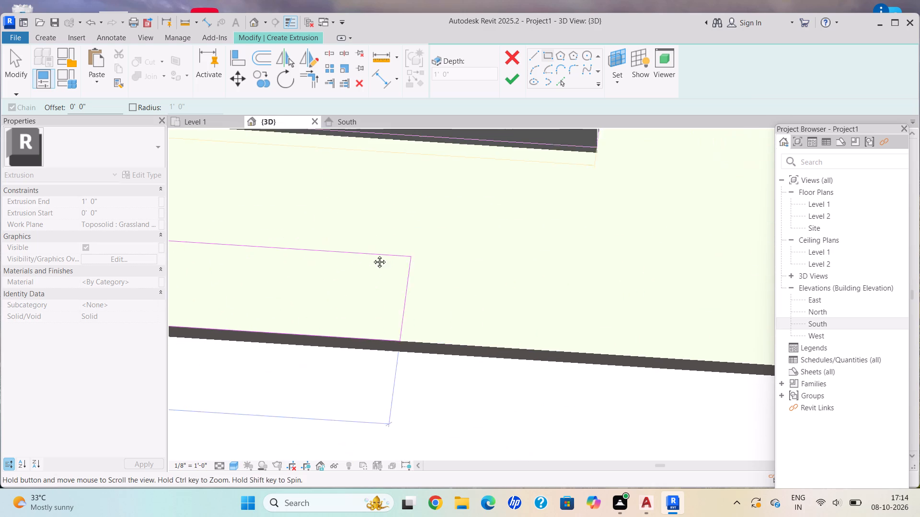
pyautogui.moveTo(372, 255); pyautogui.dragTo(351, 248, button='middle')
pyautogui.scroll(11, 738, 238)
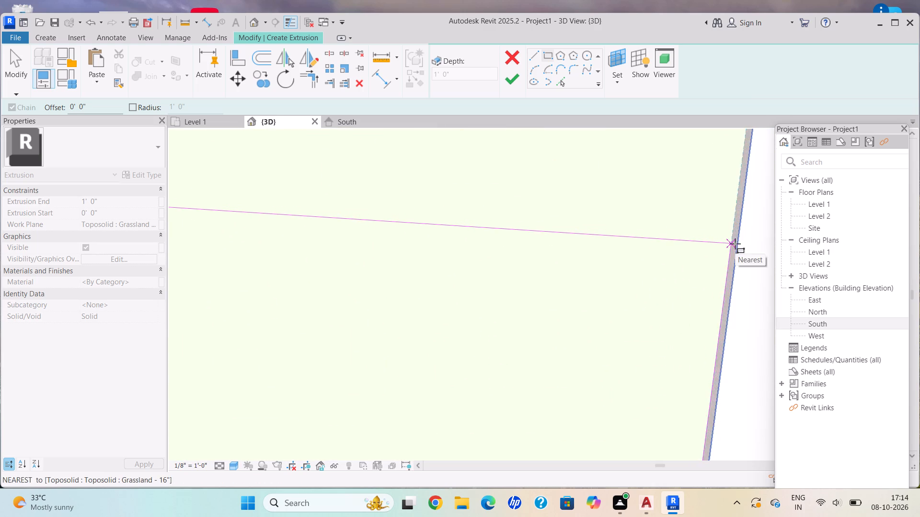
pyautogui.scroll(4, 735, 244)
pyautogui.scroll(-1, 734, 244)
pyautogui.scroll(6, 719, 248)
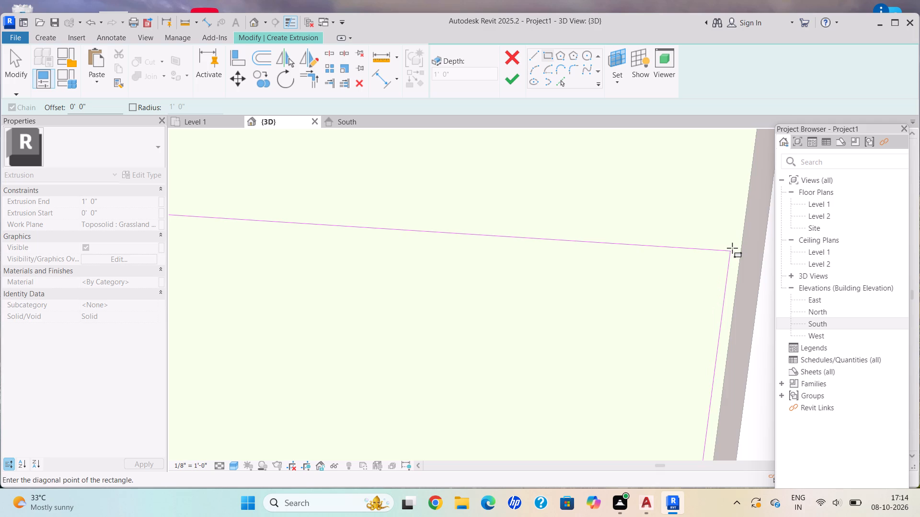
pyautogui.click(742, 251)
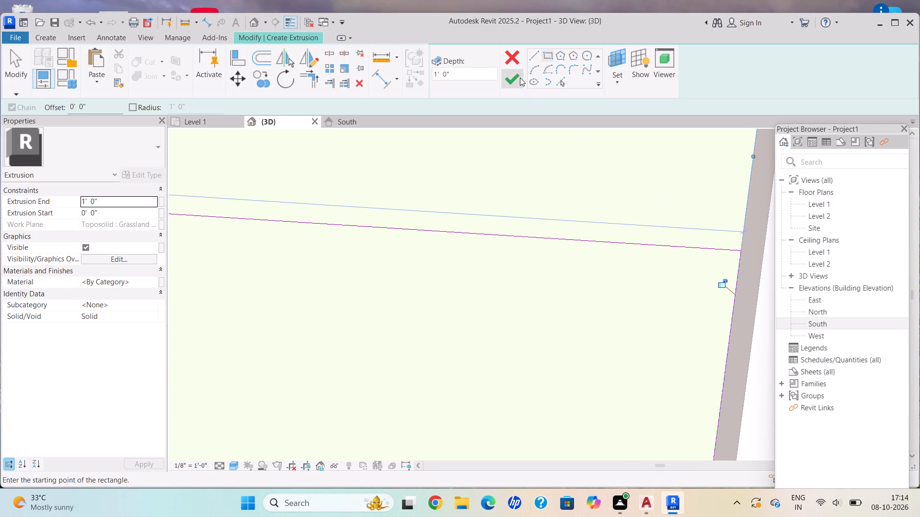
pyautogui.click(519, 78)
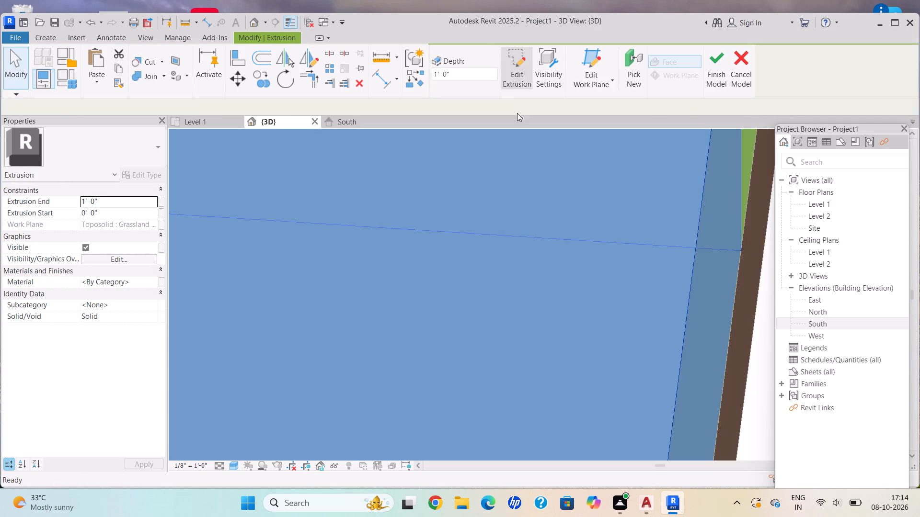
# Lower the top face of the new front strip to thin it towards the side path slab's height.
pyautogui.scroll(-18, 498, 212)
pyautogui.moveTo(515, 249); pyautogui.dragTo(721, 188, button='middle')
pyautogui.scroll(-4, 349, 299)
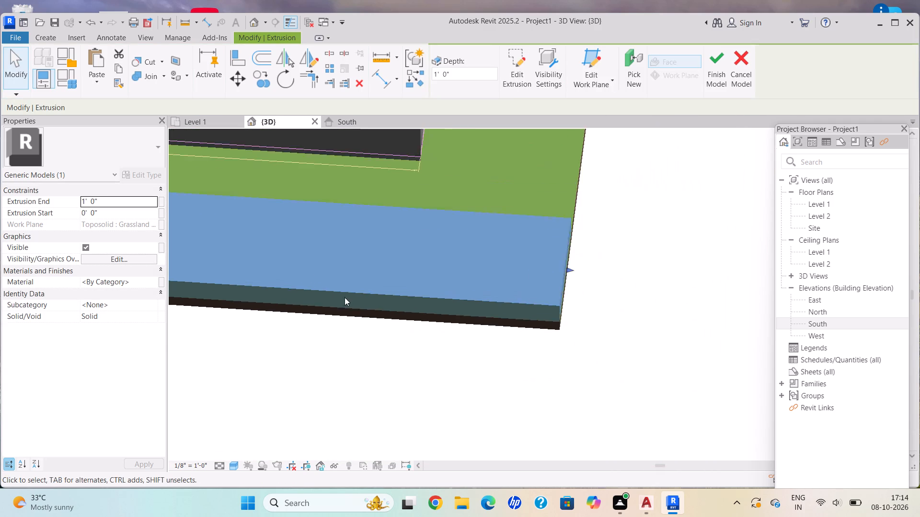
pyautogui.scroll(-3, 345, 297)
pyautogui.keyDown('shift'); pyautogui.moveTo(339, 291); pyautogui.dragTo(363, 299, button='middle'); pyautogui.keyUp('shift')
pyautogui.moveTo(269, 266); pyautogui.dragTo(600, 225, button='middle')
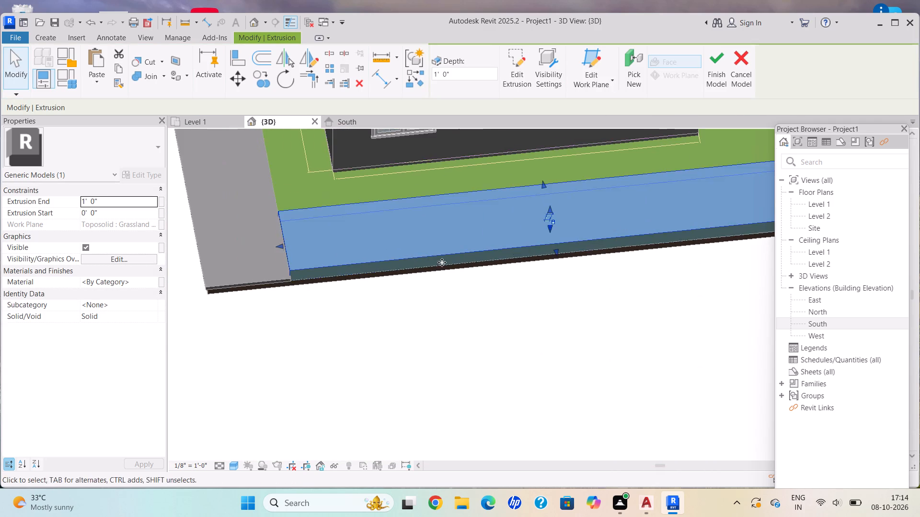
pyautogui.scroll(-2, 419, 265)
pyautogui.keyDown('shift'); pyautogui.moveTo(318, 261); pyautogui.dragTo(356, 288, button='middle'); pyautogui.keyUp('shift')
pyautogui.scroll(8, 289, 340)
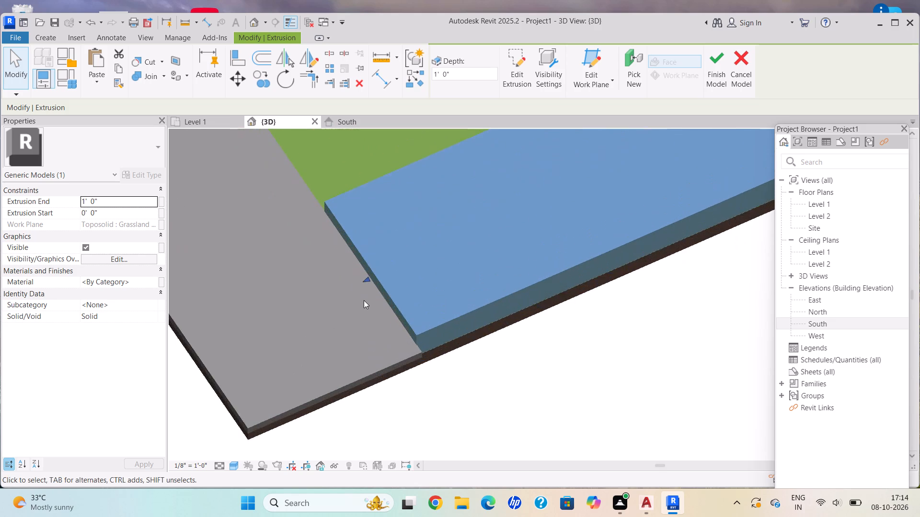
pyautogui.keyDown('shift'); pyautogui.moveTo(475, 306); pyautogui.dragTo(468, 302, button='middle'); pyautogui.keyUp('shift')
pyautogui.keyDown('shift'); pyautogui.moveTo(418, 269); pyautogui.dragTo(376, 251, button='middle'); pyautogui.keyUp('shift')
pyautogui.scroll(-3, 442, 212)
pyautogui.moveTo(440, 207); pyautogui.dragTo(206, 356, button='middle')
pyautogui.scroll(1, 640, 214)
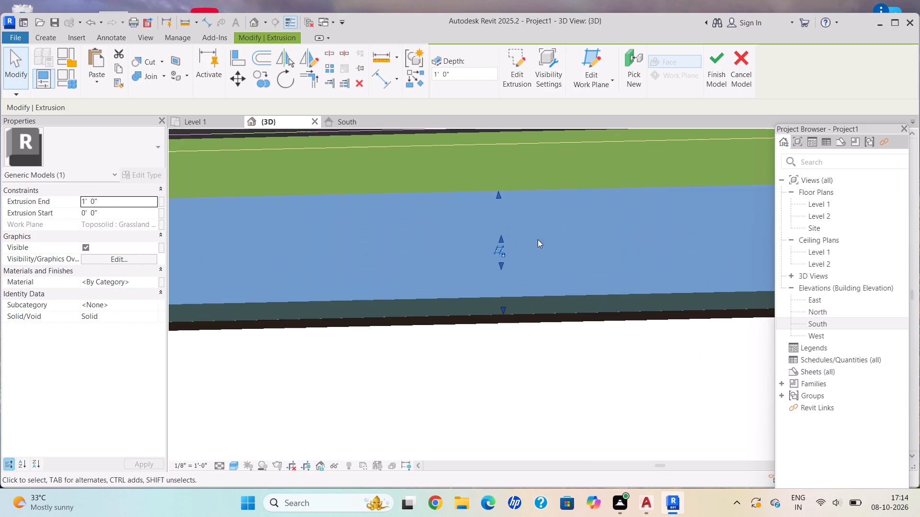
pyautogui.scroll(9, 456, 281)
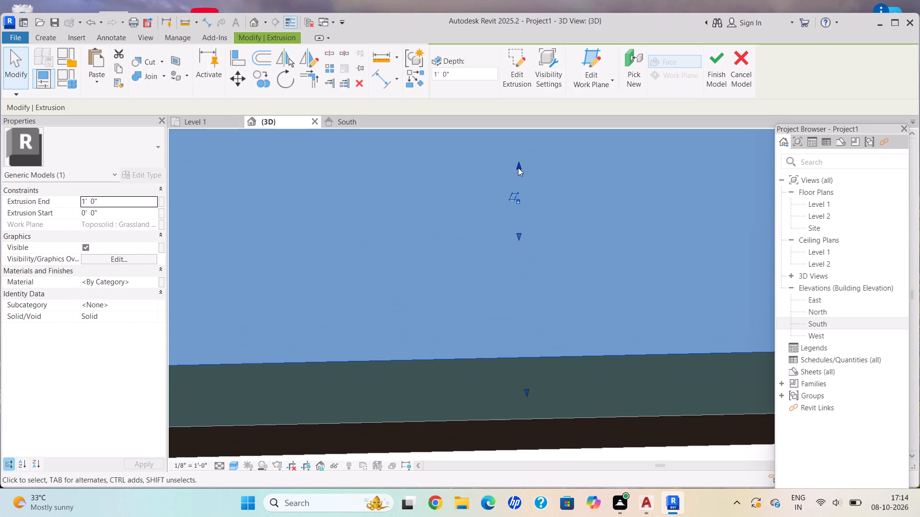
pyautogui.moveTo(518, 168); pyautogui.dragTo(535, 214)
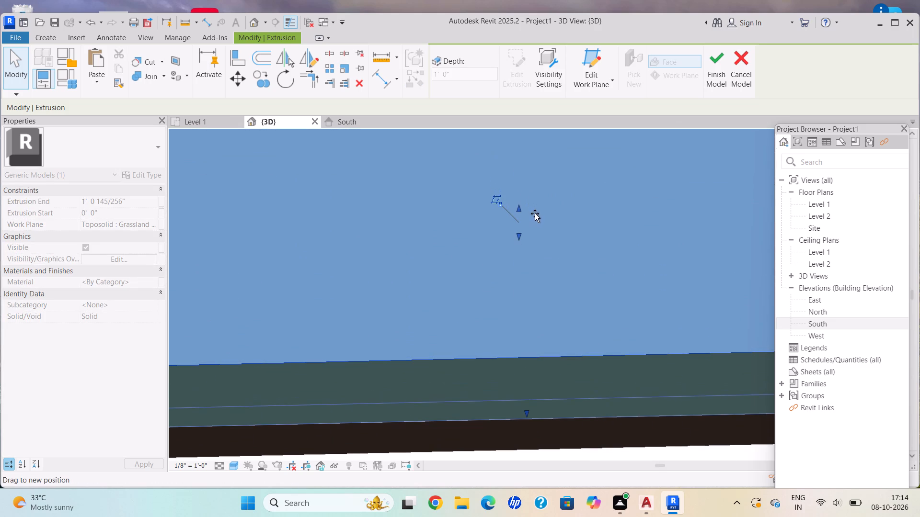
pyautogui.moveTo(535, 214); pyautogui.dragTo(535, 220)
pyautogui.press('Escape')
# Examine how the front strip meets the side path slab at the corner, comparing their top surfaces and outer edges.
pyautogui.scroll(-4, 493, 274)
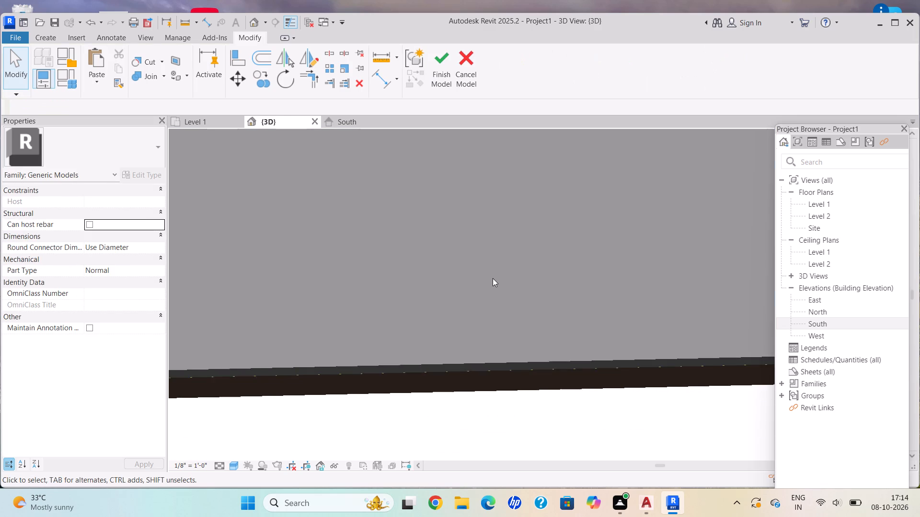
pyautogui.scroll(-12, 493, 278)
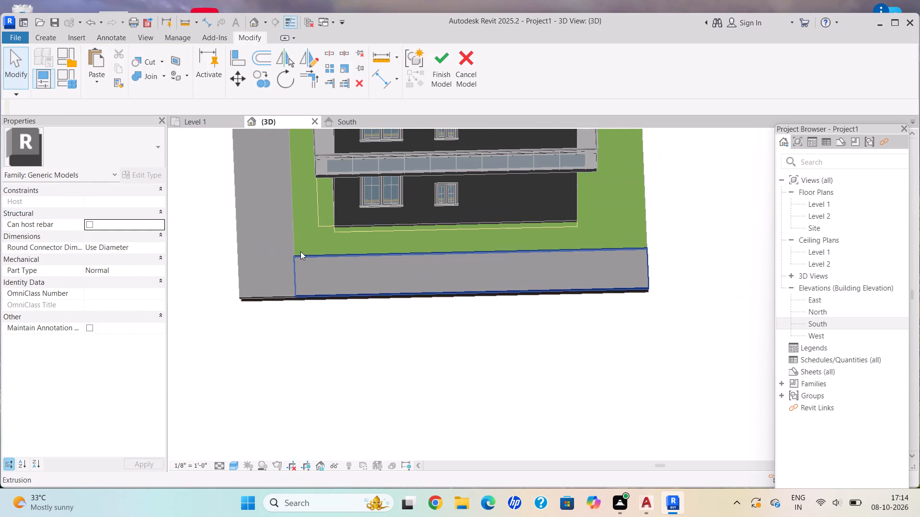
pyautogui.scroll(4, 266, 277)
pyautogui.scroll(9, 304, 307)
pyautogui.scroll(-5, 314, 312)
pyautogui.scroll(1, 314, 312)
pyautogui.scroll(-1, 314, 312)
pyautogui.keyDown('shift'); pyautogui.moveTo(302, 300); pyautogui.dragTo(361, 326, button='middle'); pyautogui.keyUp('shift')
pyautogui.scroll(-4, 583, 319)
pyautogui.moveTo(584, 319); pyautogui.dragTo(583, 315, button='middle')
pyautogui.moveTo(576, 304); pyautogui.dragTo(496, 181, button='middle')
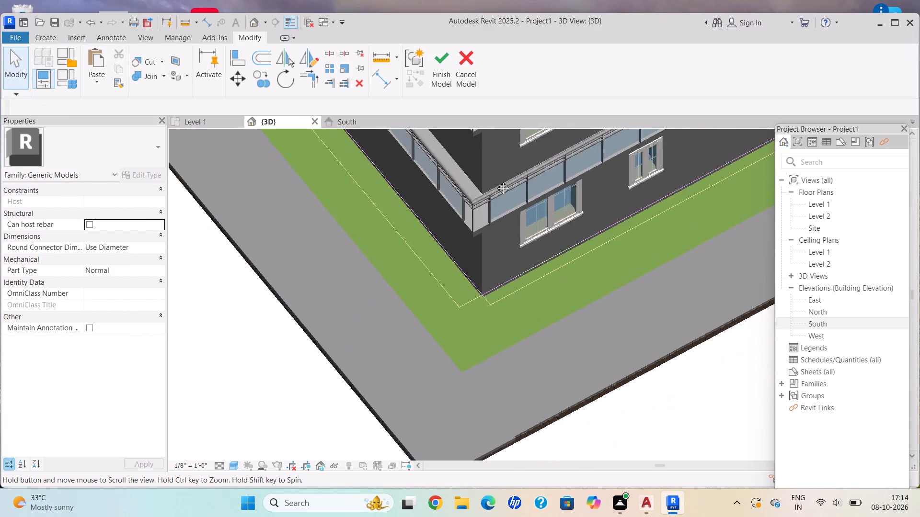
pyautogui.moveTo(496, 181); pyautogui.dragTo(478, 150, button='middle')
pyautogui.scroll(12, 363, 299)
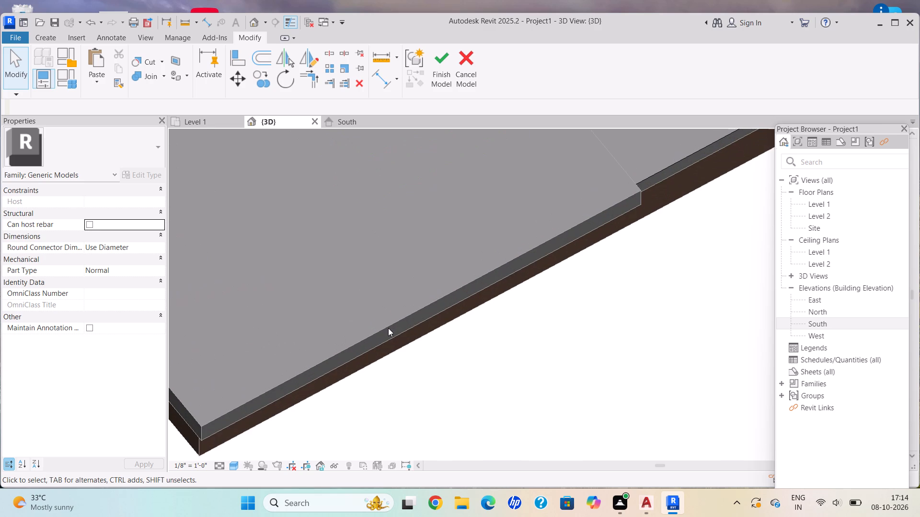
pyautogui.click(388, 328)
pyautogui.click(396, 325)
# Finish the in-place model that holds the new front path strip.
pyautogui.keyDown('shift'); pyautogui.moveTo(389, 316); pyautogui.dragTo(382, 311, button='middle'); pyautogui.keyUp('shift')
pyautogui.keyDown('shift'); pyautogui.moveTo(382, 311); pyautogui.dragTo(371, 289, button='middle'); pyautogui.keyUp('shift')
pyautogui.scroll(-5, 370, 264)
pyautogui.moveTo(368, 241); pyautogui.dragTo(417, 436, button='middle')
pyautogui.scroll(-1, 417, 436)
pyautogui.scroll(4, 528, 315)
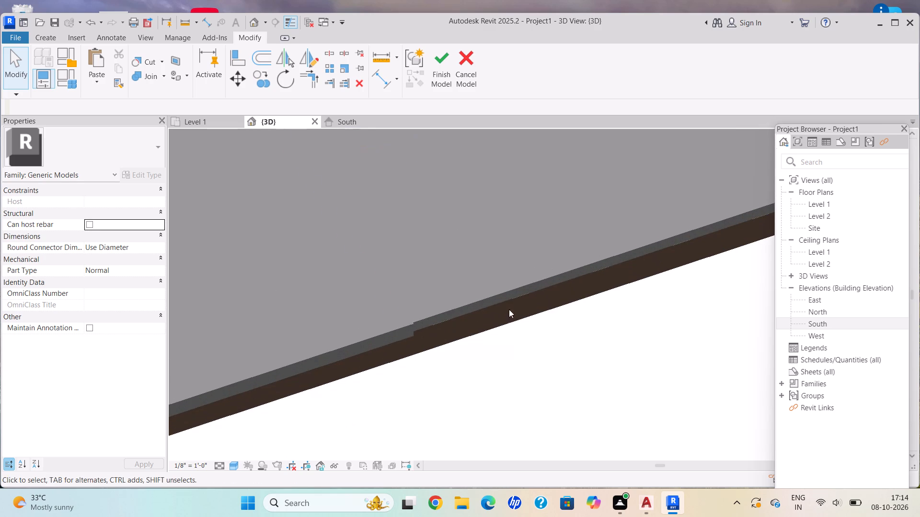
pyautogui.click(412, 326)
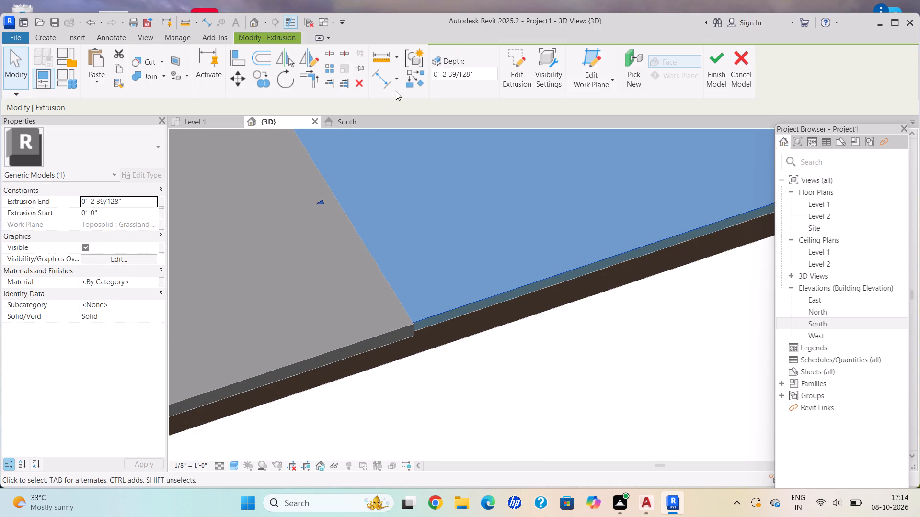
pyautogui.press('Escape')
pyautogui.press('Escape')
pyautogui.click(445, 59)
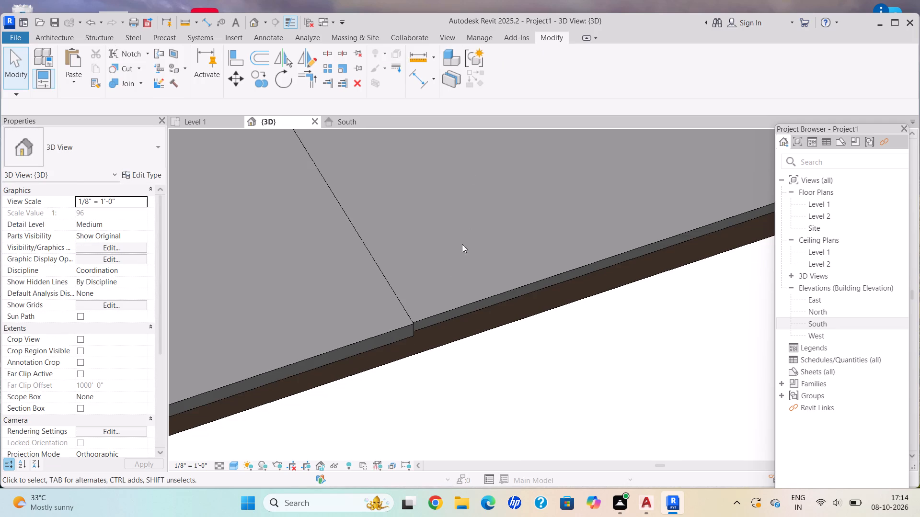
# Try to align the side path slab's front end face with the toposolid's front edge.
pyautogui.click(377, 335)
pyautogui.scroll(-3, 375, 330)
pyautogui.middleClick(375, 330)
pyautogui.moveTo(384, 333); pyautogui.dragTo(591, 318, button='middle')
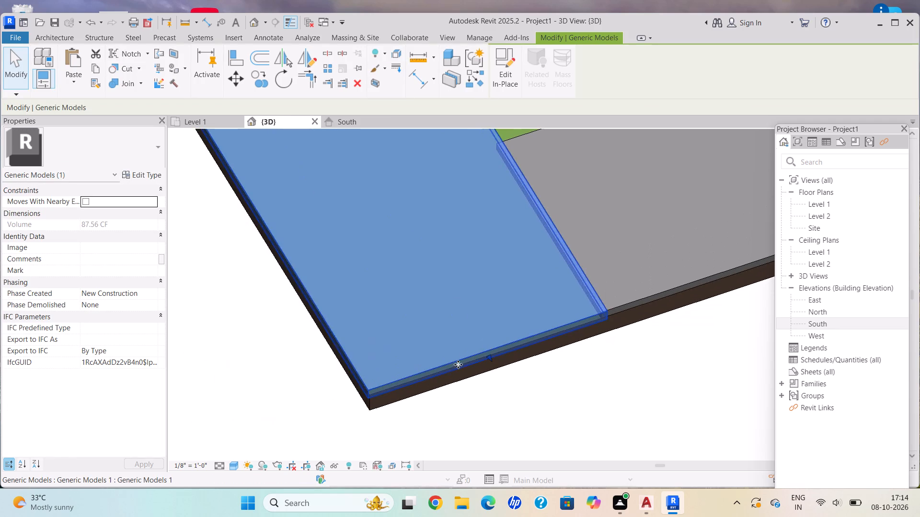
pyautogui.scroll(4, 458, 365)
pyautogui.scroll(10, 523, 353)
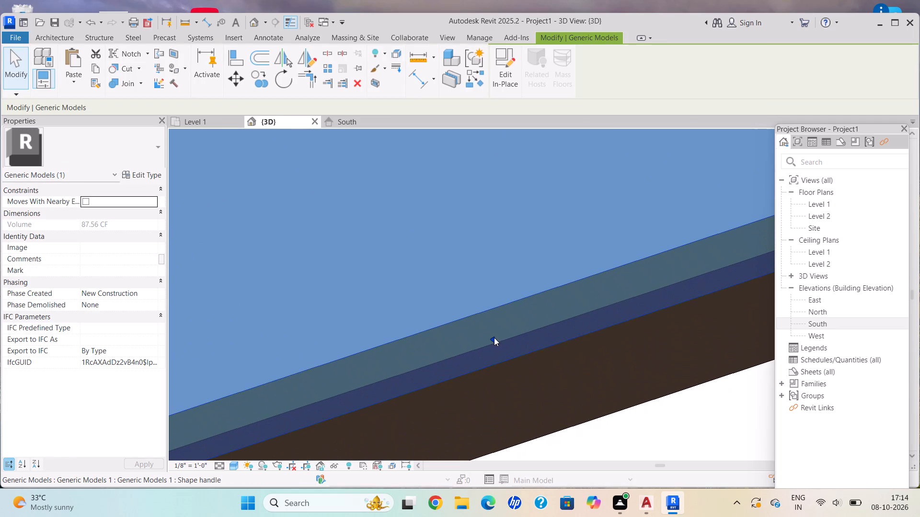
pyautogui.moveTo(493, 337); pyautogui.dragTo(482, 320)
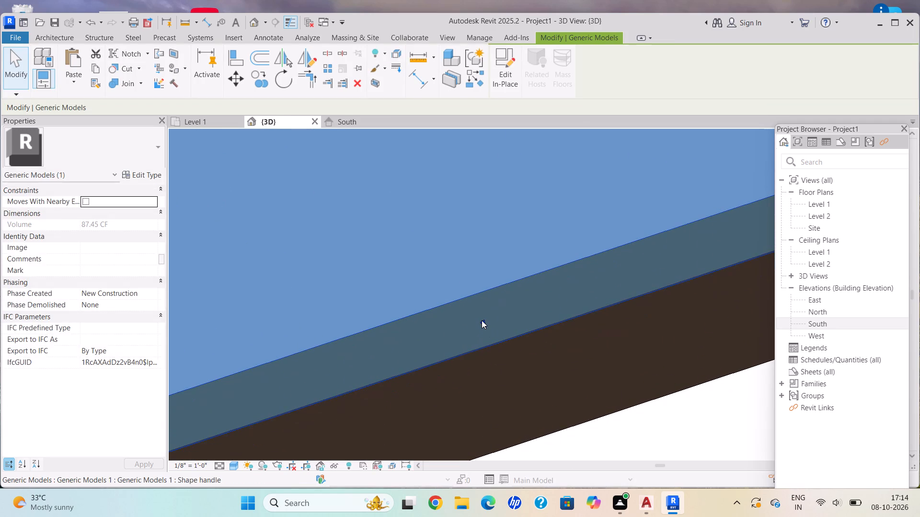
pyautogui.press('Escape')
# Extend the side path slab's front end face outward until it is flush with the grassland toposolid's front edge.
pyautogui.scroll(-12, 482, 320)
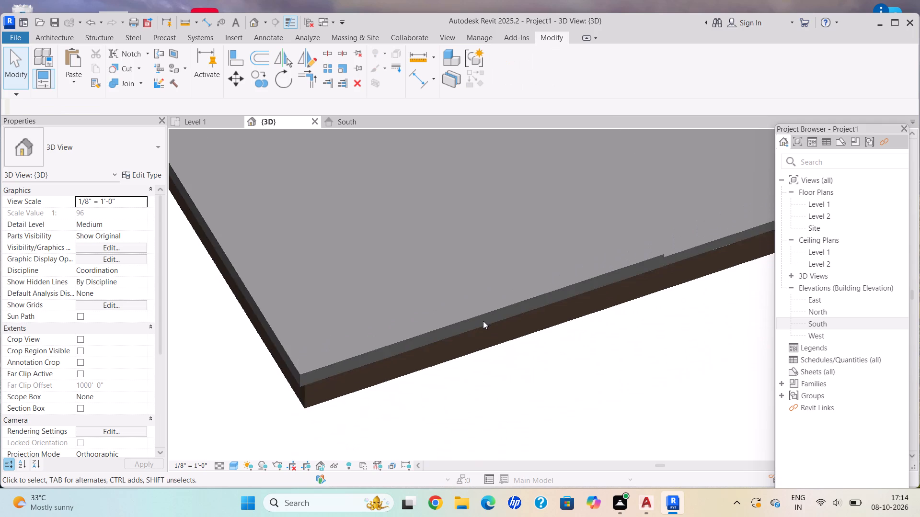
pyautogui.scroll(-5, 483, 321)
pyautogui.keyDown('shift'); pyautogui.moveTo(484, 321); pyautogui.dragTo(448, 290, button='middle'); pyautogui.keyUp('shift')
pyautogui.scroll(-3, 448, 290)
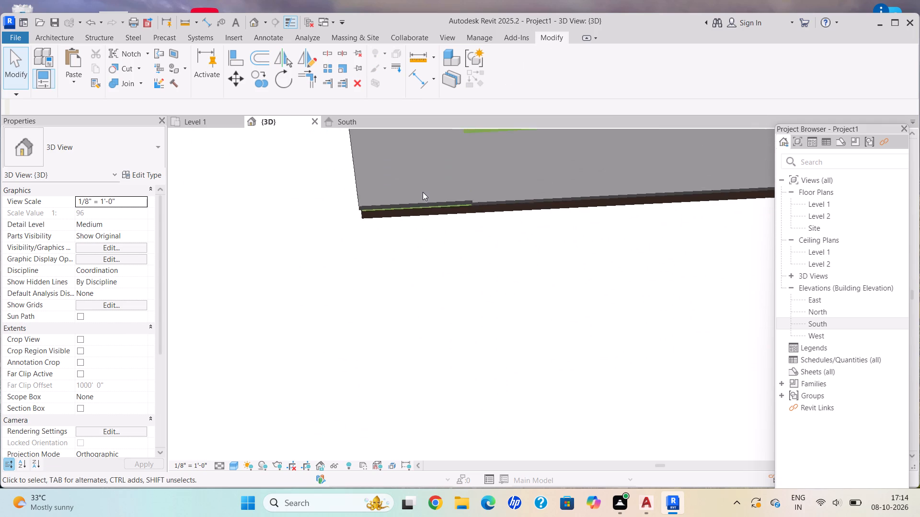
pyautogui.scroll(14, 423, 192)
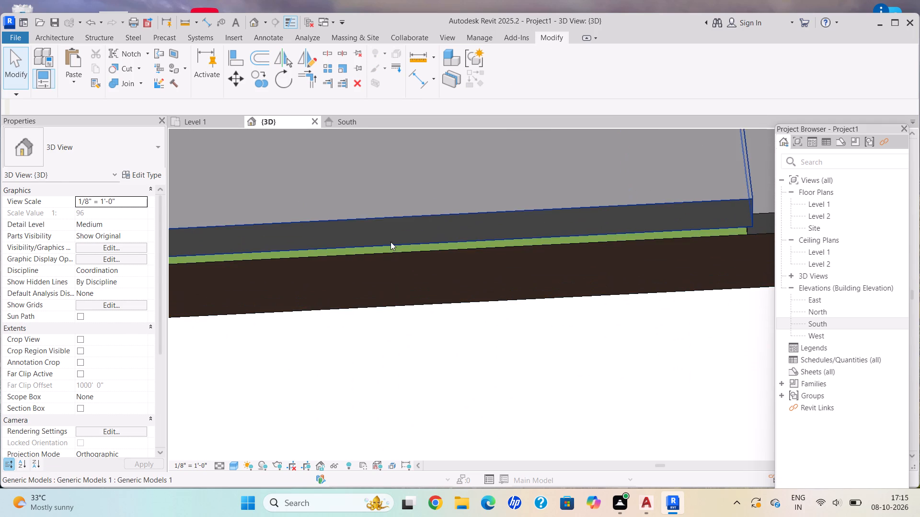
pyautogui.click(391, 242)
pyautogui.scroll(1, 391, 242)
pyautogui.scroll(-1, 391, 242)
pyautogui.scroll(6, 391, 242)
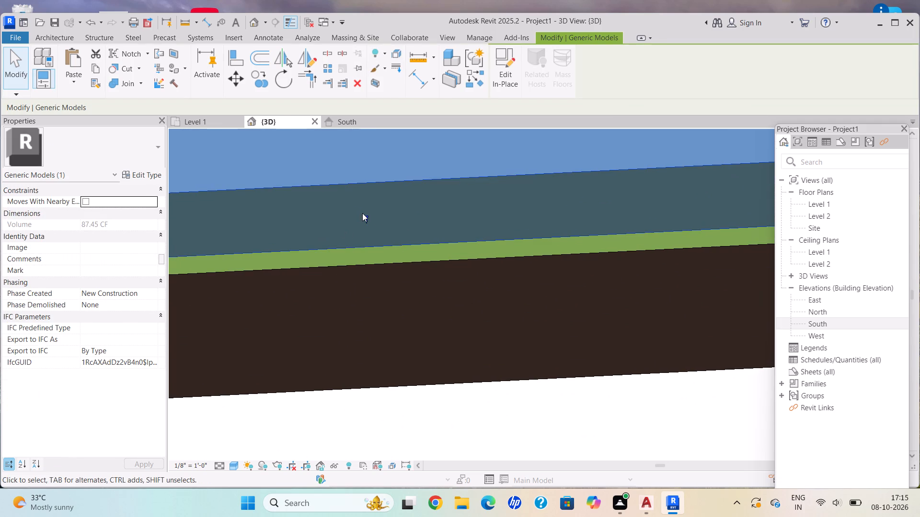
pyautogui.moveTo(366, 214); pyautogui.dragTo(371, 230)
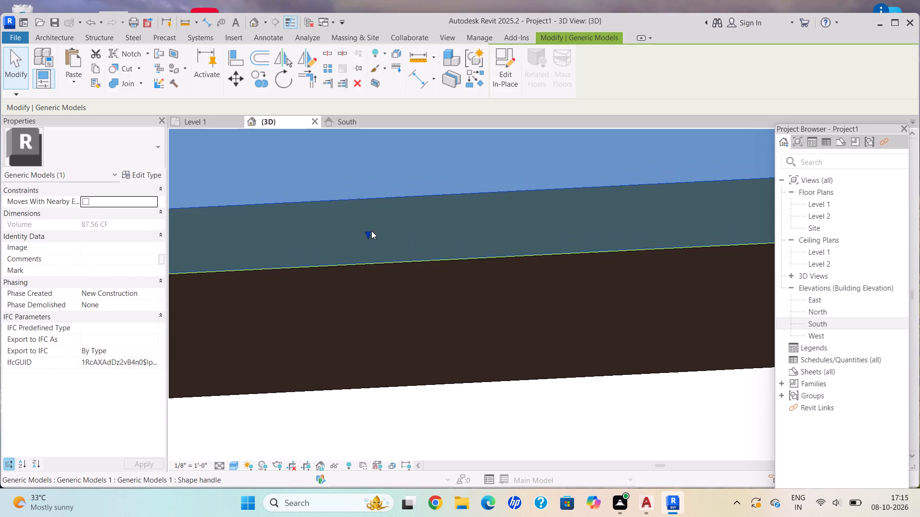
pyautogui.scroll(-5, 389, 271)
pyautogui.scroll(18, 391, 271)
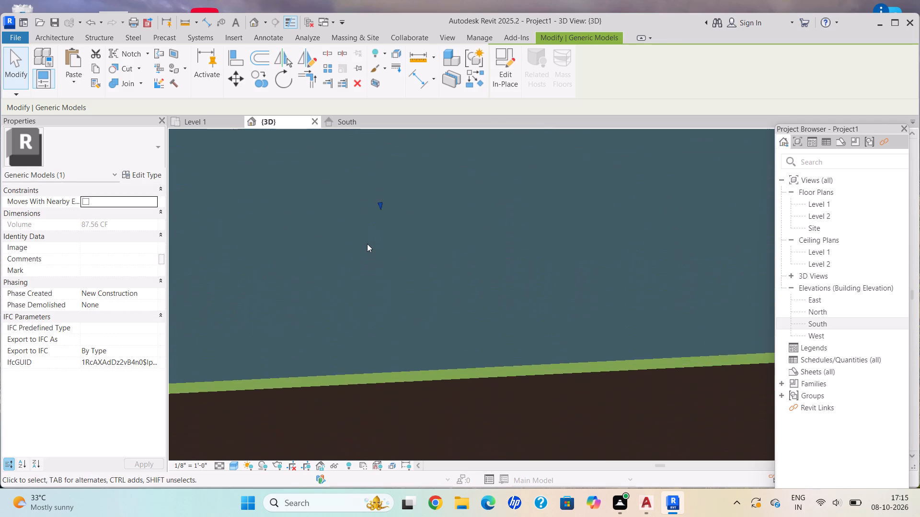
pyautogui.scroll(1, 367, 244)
pyautogui.scroll(-2, 369, 242)
pyautogui.moveTo(380, 204); pyautogui.dragTo(385, 213)
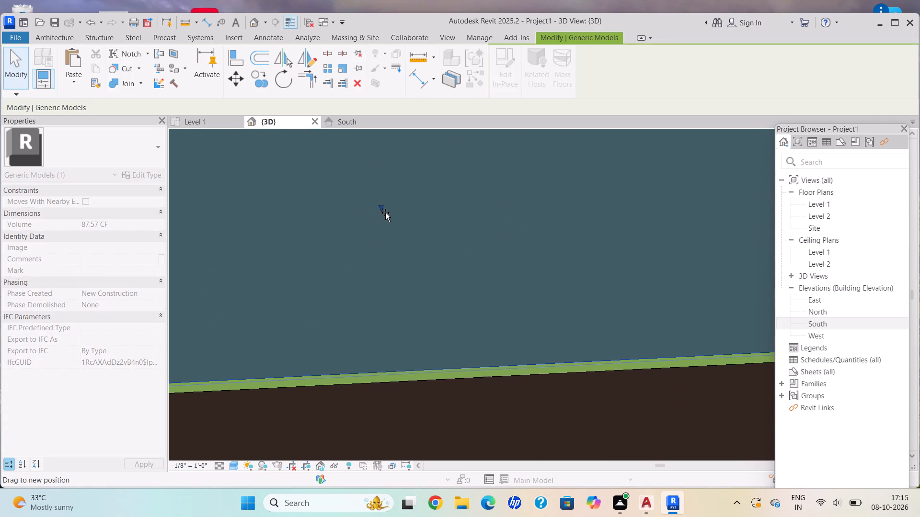
pyautogui.moveTo(385, 213); pyautogui.dragTo(386, 217)
pyautogui.moveTo(389, 217); pyautogui.dragTo(395, 209)
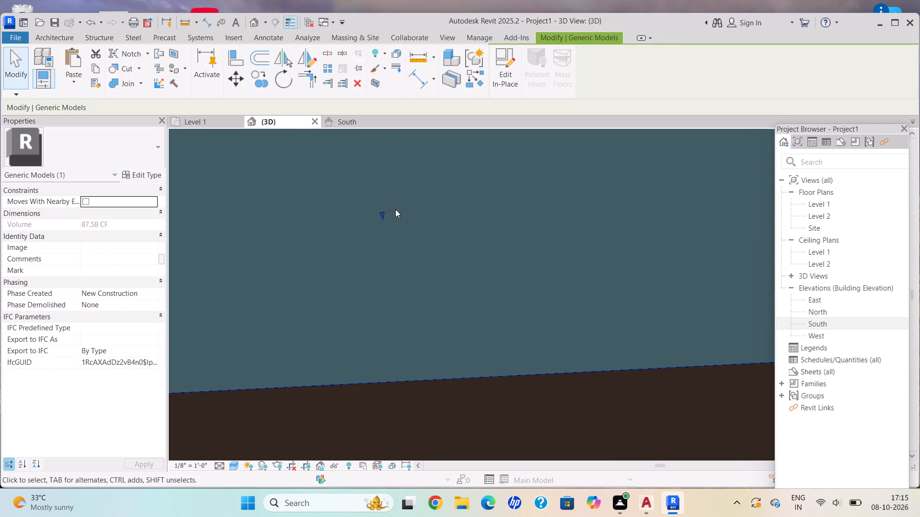
pyautogui.press('Escape')
# Examine the two path slabs along the site edges, including the far outer end of the front strip.
pyautogui.scroll(-11, 411, 280)
pyautogui.scroll(-5, 440, 312)
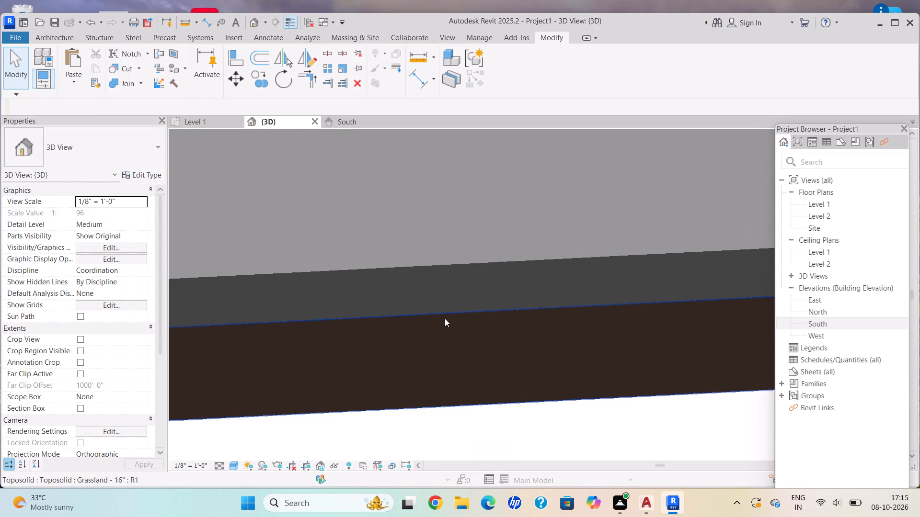
pyautogui.scroll(-20, 445, 318)
pyautogui.scroll(-5, 445, 318)
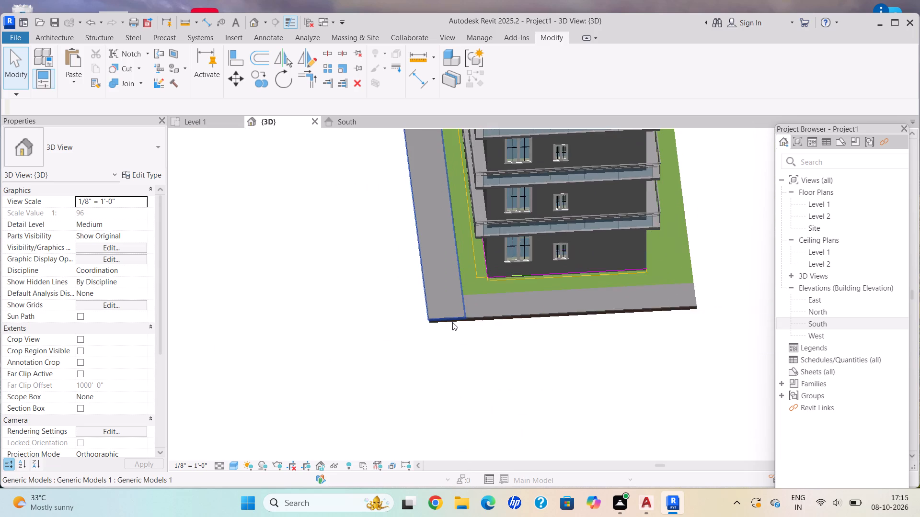
pyautogui.scroll(-1, 452, 322)
pyautogui.scroll(-1, 474, 516)
pyautogui.scroll(1, 574, 477)
pyautogui.scroll(3, 637, 198)
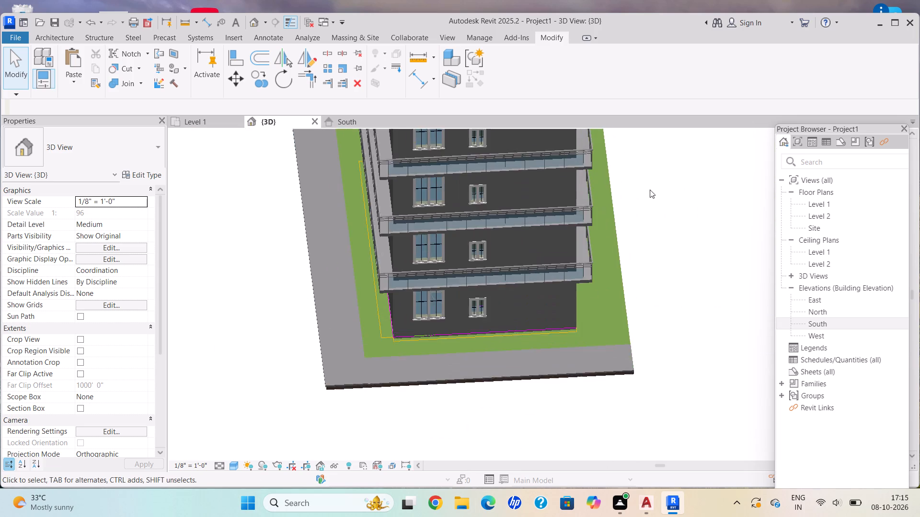
pyautogui.scroll(5, 436, 384)
pyautogui.scroll(-6, 440, 385)
pyautogui.scroll(1, 451, 391)
pyautogui.moveTo(347, 374); pyautogui.dragTo(338, 374, button='middle')
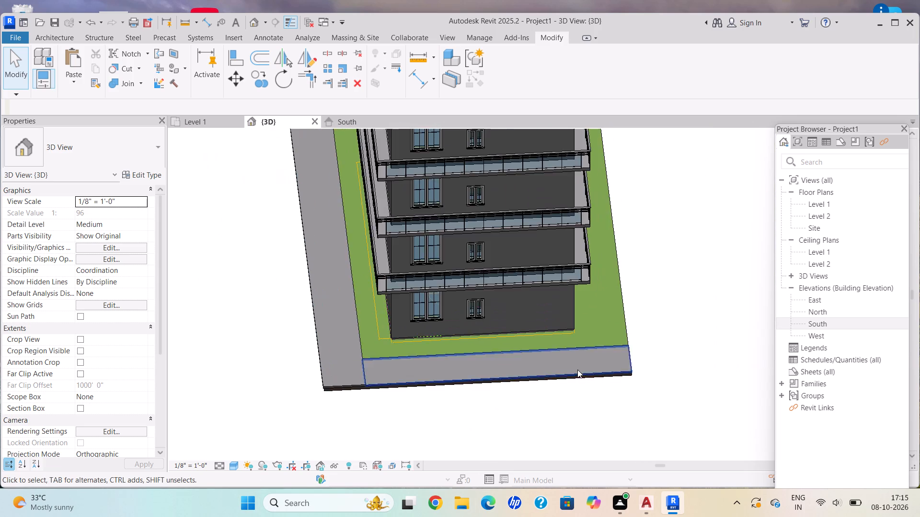
pyautogui.scroll(4, 577, 370)
pyautogui.keyDown('shift'); pyautogui.moveTo(574, 348); pyautogui.dragTo(561, 341, button='middle'); pyautogui.keyUp('shift')
pyautogui.keyDown('shift'); pyautogui.moveTo(465, 315); pyautogui.dragTo(412, 163, button='middle'); pyautogui.keyUp('shift')
pyautogui.keyDown('shift'); pyautogui.moveTo(412, 162); pyautogui.dragTo(387, 178, button='middle'); pyautogui.keyUp('shift')
pyautogui.keyDown('shift'); pyautogui.moveTo(384, 179); pyautogui.dragTo(376, 184, button='middle'); pyautogui.keyUp('shift')
pyautogui.scroll(10, 577, 407)
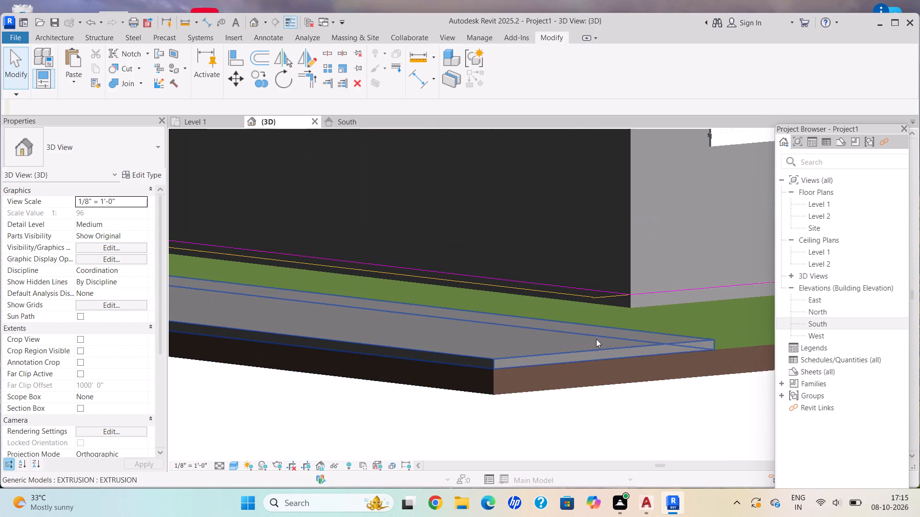
# Examine the building's ground-floor facades around the open car bay and where the walls meet the grassland.
pyautogui.scroll(-12, 593, 338)
pyautogui.keyDown('shift'); pyautogui.moveTo(614, 328); pyautogui.dragTo(411, 328, button='middle'); pyautogui.keyUp('shift')
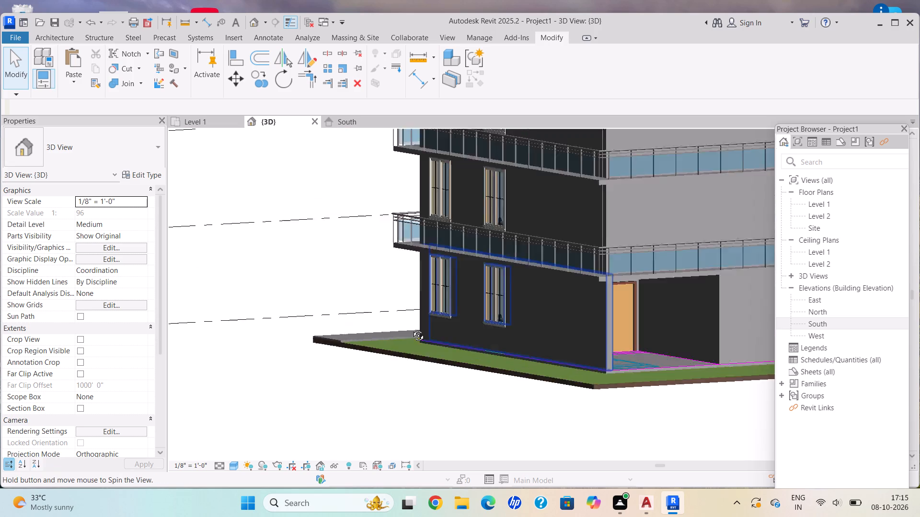
pyautogui.keyDown('shift'); pyautogui.moveTo(411, 328); pyautogui.dragTo(377, 334, button='middle'); pyautogui.keyUp('shift')
pyautogui.keyDown('shift'); pyautogui.moveTo(516, 315); pyautogui.dragTo(495, 303, button='middle'); pyautogui.keyUp('shift')
pyautogui.scroll(1, 510, 312)
pyautogui.scroll(1, 550, 334)
pyautogui.scroll(-1, 550, 334)
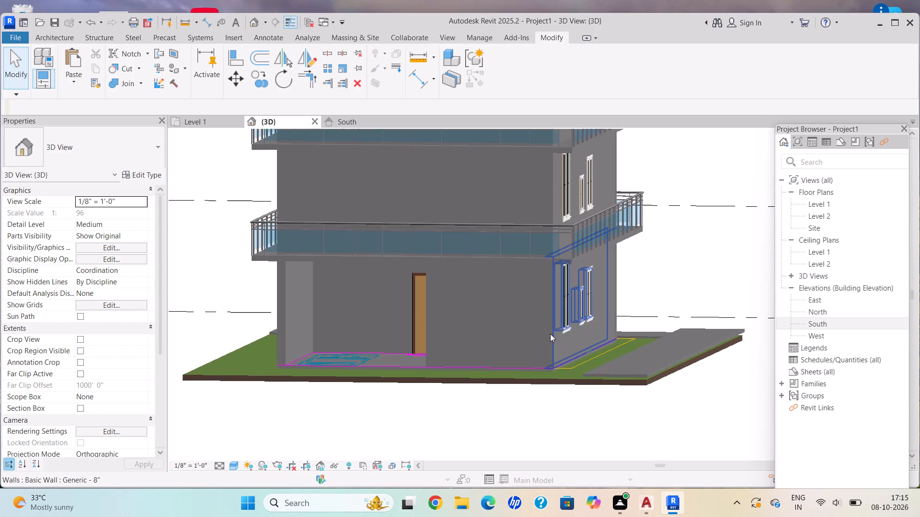
pyautogui.keyDown('shift'); pyautogui.moveTo(562, 339); pyautogui.dragTo(576, 358, button='middle'); pyautogui.keyUp('shift')
pyautogui.keyDown('shift'); pyautogui.moveTo(580, 372); pyautogui.dragTo(581, 379, button='middle'); pyautogui.keyUp('shift')
pyautogui.moveTo(595, 394); pyautogui.dragTo(572, 370, button='middle')
pyautogui.scroll(8, 593, 393)
pyautogui.scroll(2, 204, 390)
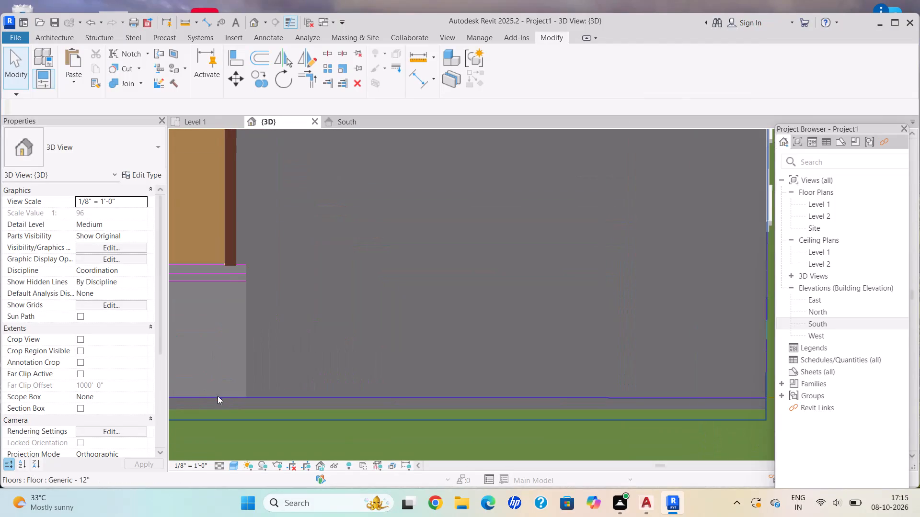
# Extend the ground-floor exterior wall in front of the bedroom across the open car bay to a length of 23' 6".
pyautogui.scroll(-7, 233, 404)
pyautogui.moveTo(264, 406); pyautogui.dragTo(416, 396, button='middle')
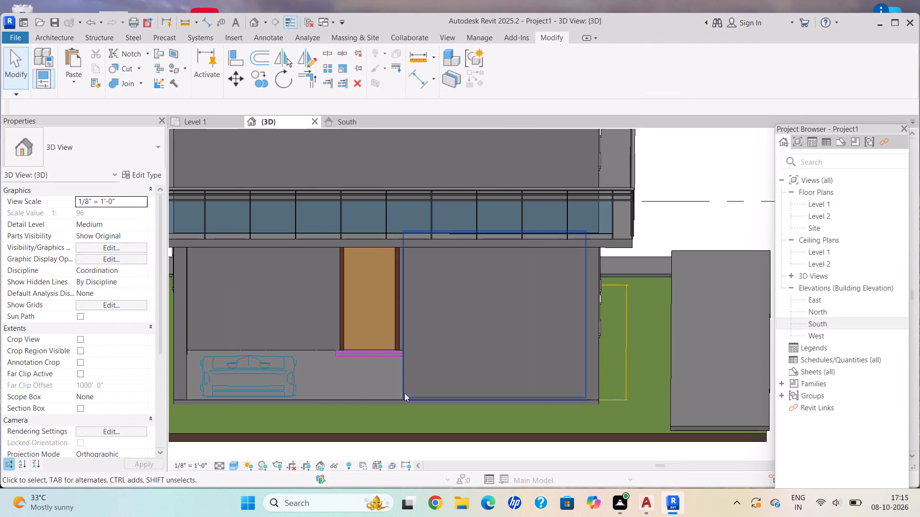
pyautogui.click(404, 393)
pyautogui.keyDown('shift'); pyautogui.moveTo(367, 376); pyautogui.dragTo(412, 392, button='middle'); pyautogui.keyUp('shift')
pyautogui.scroll(8, 420, 413)
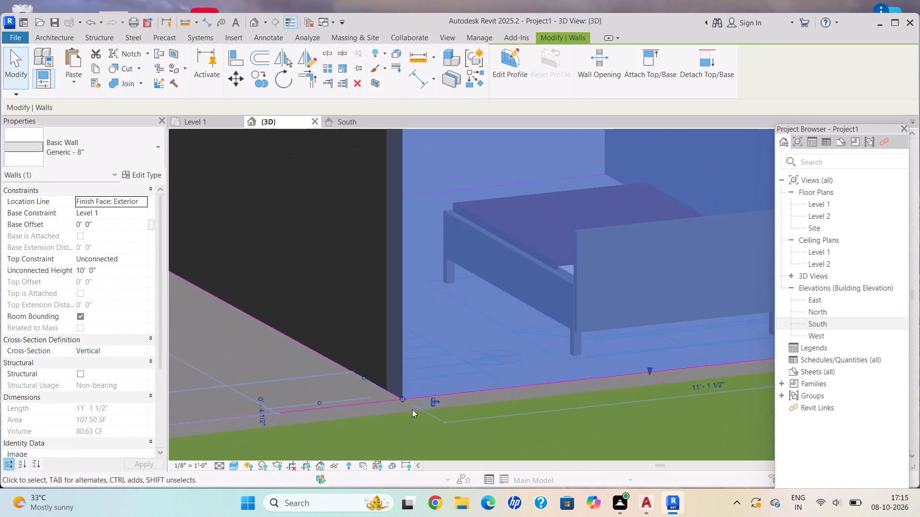
pyautogui.moveTo(398, 396); pyautogui.dragTo(346, 402)
pyautogui.scroll(-3, 345, 402)
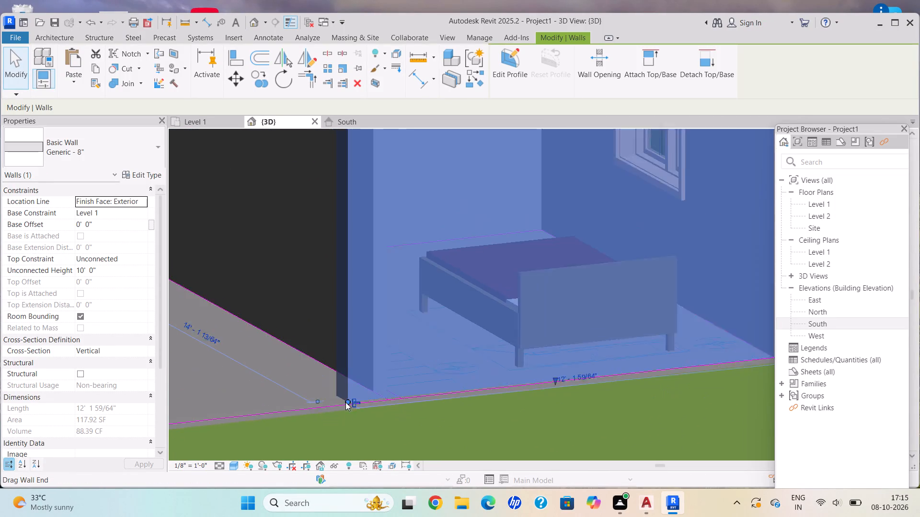
pyautogui.scroll(-1, 345, 402)
pyautogui.moveTo(359, 394); pyautogui.dragTo(586, 316, button='middle')
pyautogui.moveTo(572, 321); pyautogui.dragTo(350, 371)
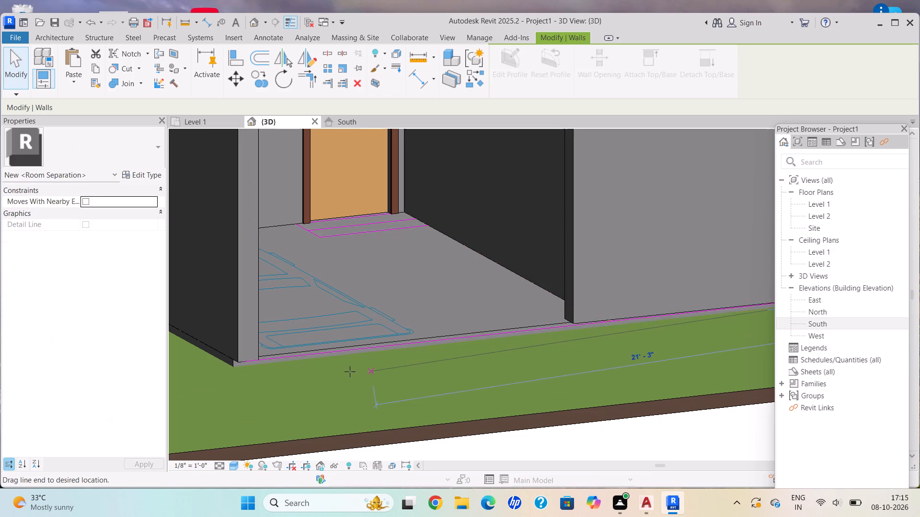
pyautogui.moveTo(350, 371); pyautogui.dragTo(311, 369)
pyautogui.moveTo(306, 366); pyautogui.dragTo(281, 350)
pyautogui.click(275, 349)
pyautogui.scroll(4, 274, 349)
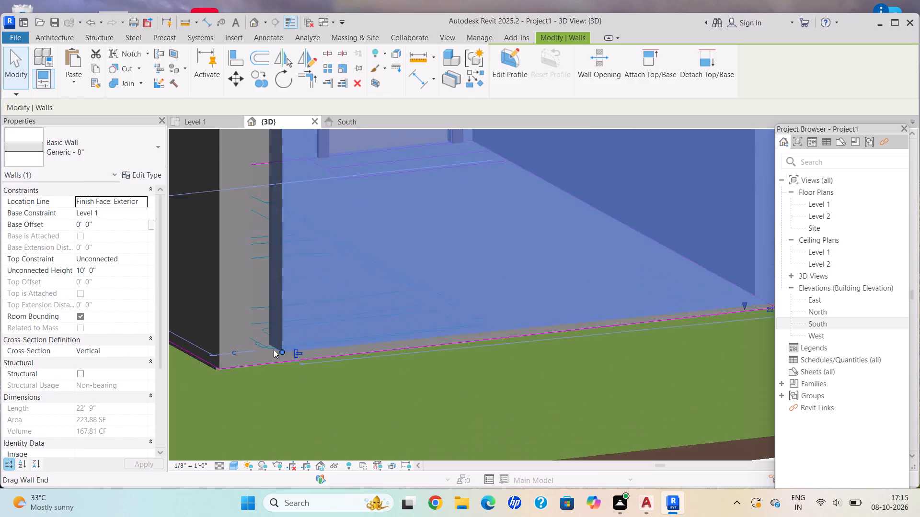
pyautogui.scroll(6, 274, 349)
pyautogui.moveTo(288, 356); pyautogui.dragTo(222, 368)
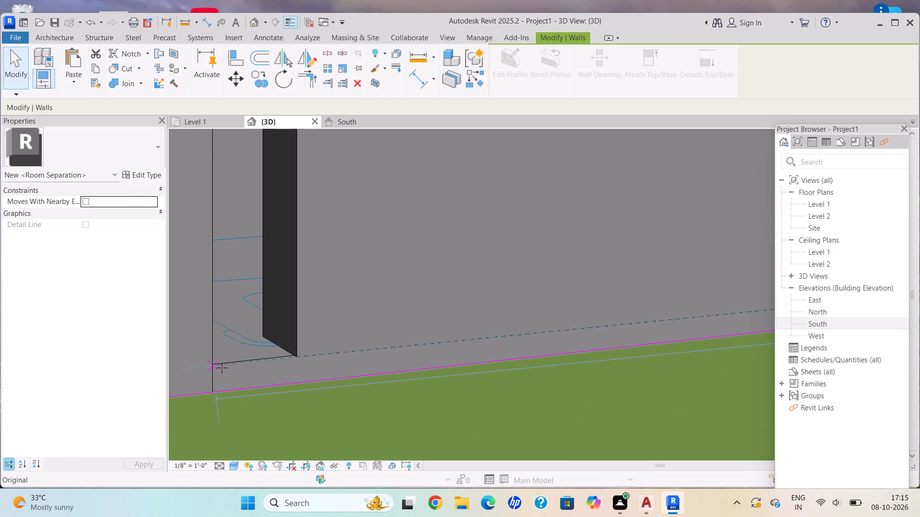
pyautogui.moveTo(222, 368); pyautogui.dragTo(216, 367)
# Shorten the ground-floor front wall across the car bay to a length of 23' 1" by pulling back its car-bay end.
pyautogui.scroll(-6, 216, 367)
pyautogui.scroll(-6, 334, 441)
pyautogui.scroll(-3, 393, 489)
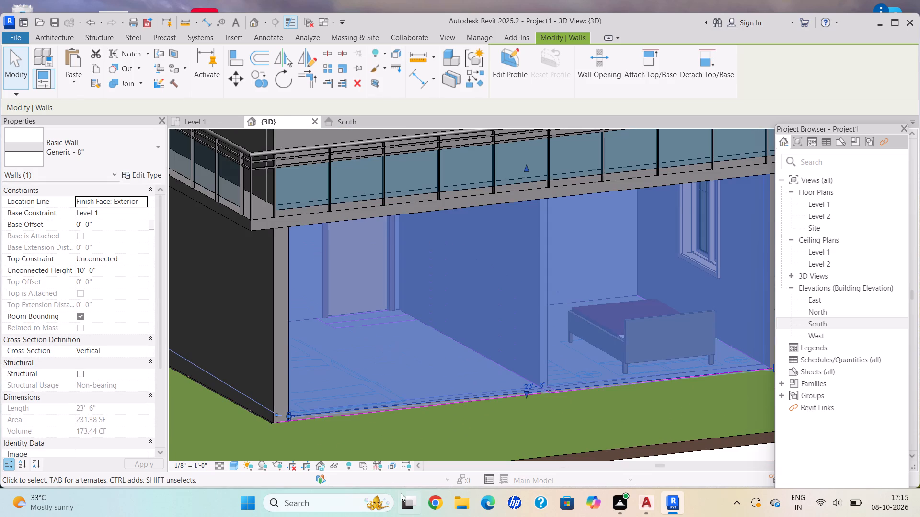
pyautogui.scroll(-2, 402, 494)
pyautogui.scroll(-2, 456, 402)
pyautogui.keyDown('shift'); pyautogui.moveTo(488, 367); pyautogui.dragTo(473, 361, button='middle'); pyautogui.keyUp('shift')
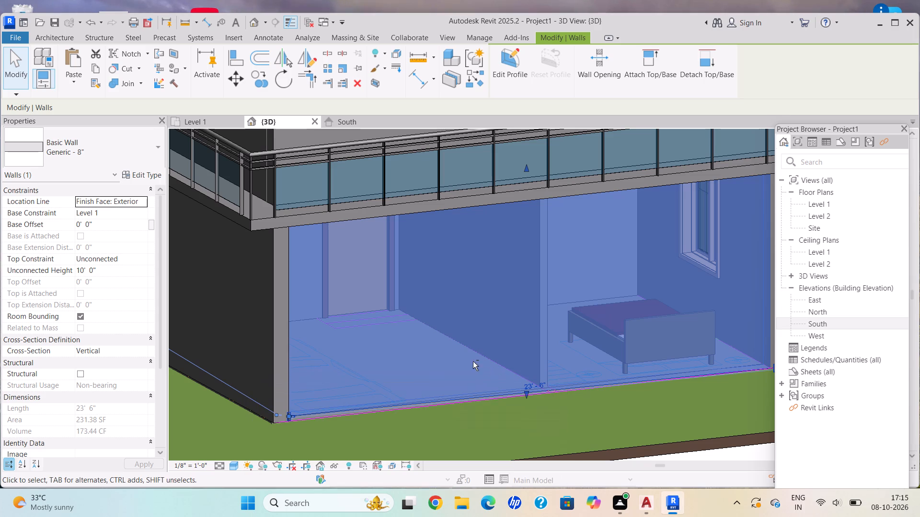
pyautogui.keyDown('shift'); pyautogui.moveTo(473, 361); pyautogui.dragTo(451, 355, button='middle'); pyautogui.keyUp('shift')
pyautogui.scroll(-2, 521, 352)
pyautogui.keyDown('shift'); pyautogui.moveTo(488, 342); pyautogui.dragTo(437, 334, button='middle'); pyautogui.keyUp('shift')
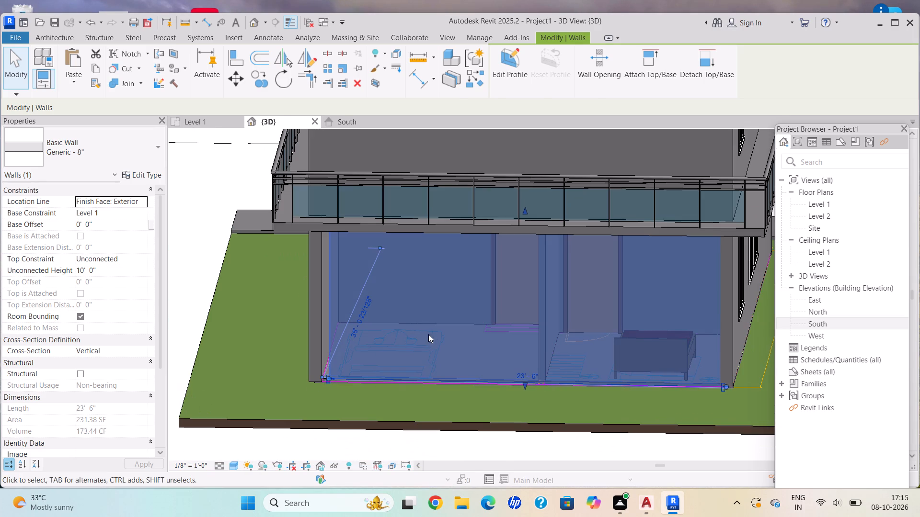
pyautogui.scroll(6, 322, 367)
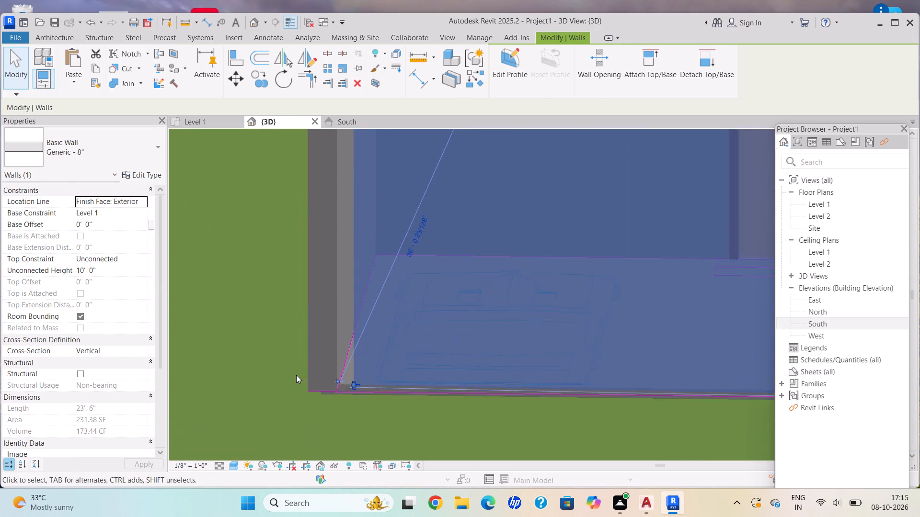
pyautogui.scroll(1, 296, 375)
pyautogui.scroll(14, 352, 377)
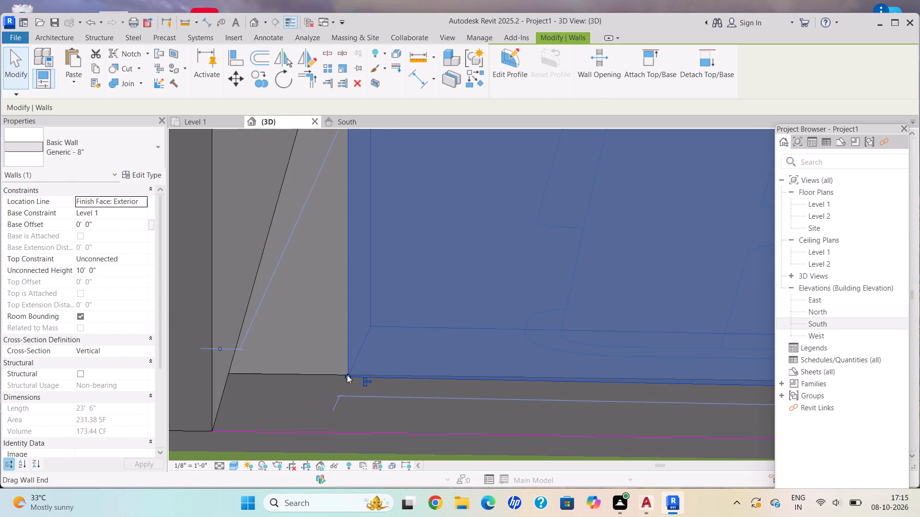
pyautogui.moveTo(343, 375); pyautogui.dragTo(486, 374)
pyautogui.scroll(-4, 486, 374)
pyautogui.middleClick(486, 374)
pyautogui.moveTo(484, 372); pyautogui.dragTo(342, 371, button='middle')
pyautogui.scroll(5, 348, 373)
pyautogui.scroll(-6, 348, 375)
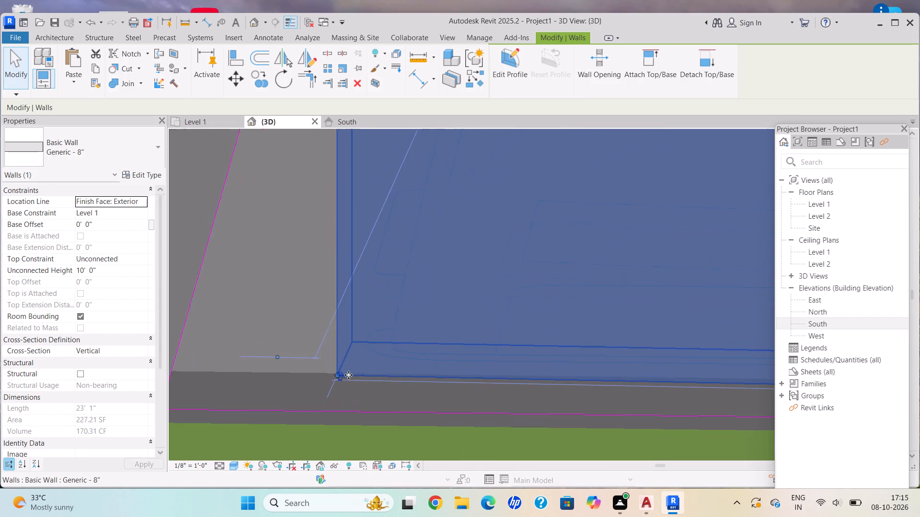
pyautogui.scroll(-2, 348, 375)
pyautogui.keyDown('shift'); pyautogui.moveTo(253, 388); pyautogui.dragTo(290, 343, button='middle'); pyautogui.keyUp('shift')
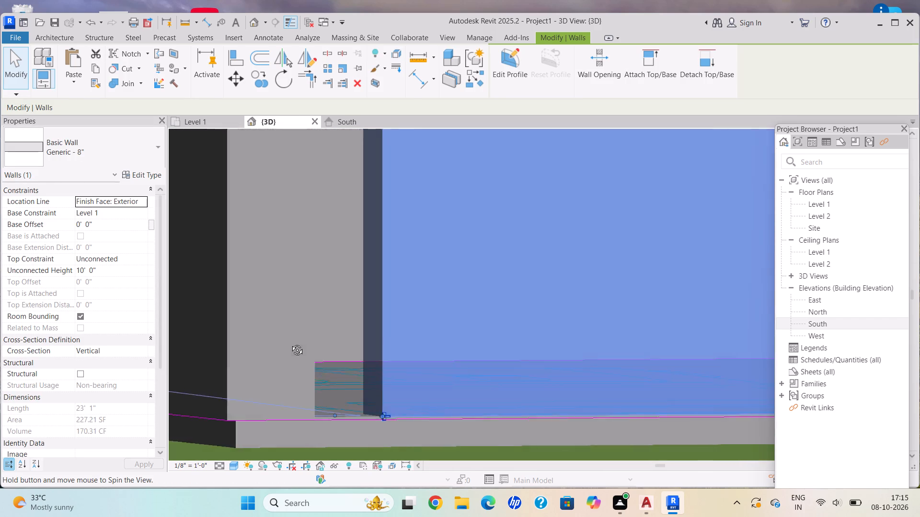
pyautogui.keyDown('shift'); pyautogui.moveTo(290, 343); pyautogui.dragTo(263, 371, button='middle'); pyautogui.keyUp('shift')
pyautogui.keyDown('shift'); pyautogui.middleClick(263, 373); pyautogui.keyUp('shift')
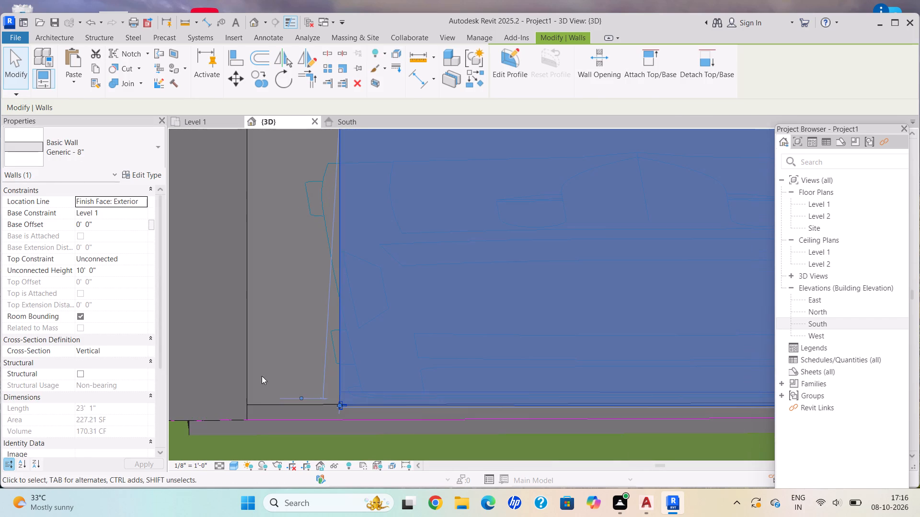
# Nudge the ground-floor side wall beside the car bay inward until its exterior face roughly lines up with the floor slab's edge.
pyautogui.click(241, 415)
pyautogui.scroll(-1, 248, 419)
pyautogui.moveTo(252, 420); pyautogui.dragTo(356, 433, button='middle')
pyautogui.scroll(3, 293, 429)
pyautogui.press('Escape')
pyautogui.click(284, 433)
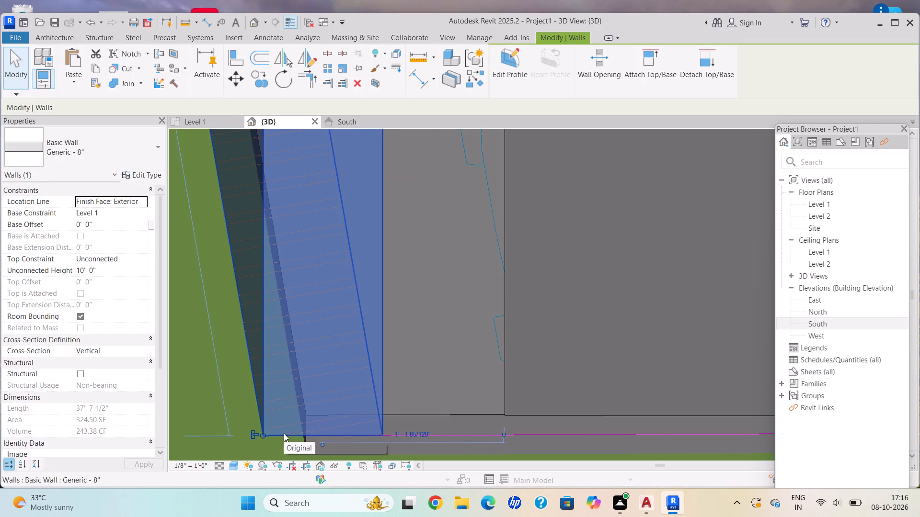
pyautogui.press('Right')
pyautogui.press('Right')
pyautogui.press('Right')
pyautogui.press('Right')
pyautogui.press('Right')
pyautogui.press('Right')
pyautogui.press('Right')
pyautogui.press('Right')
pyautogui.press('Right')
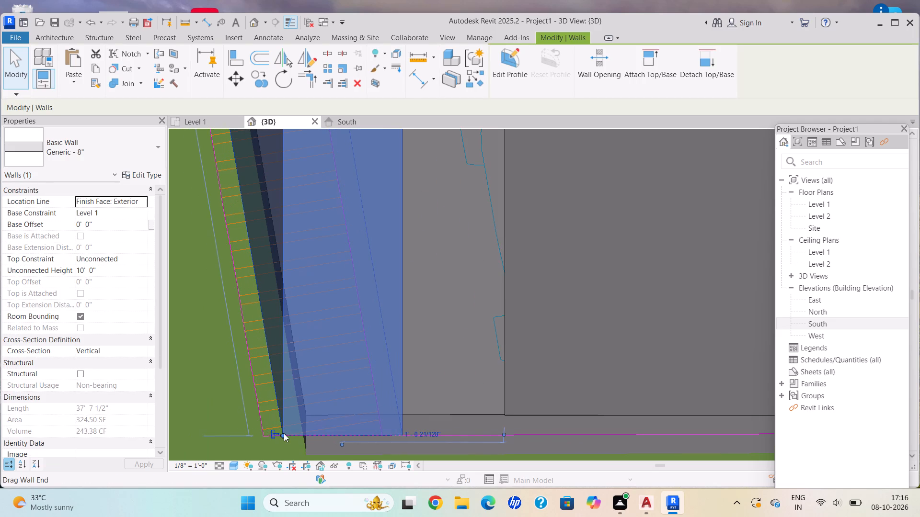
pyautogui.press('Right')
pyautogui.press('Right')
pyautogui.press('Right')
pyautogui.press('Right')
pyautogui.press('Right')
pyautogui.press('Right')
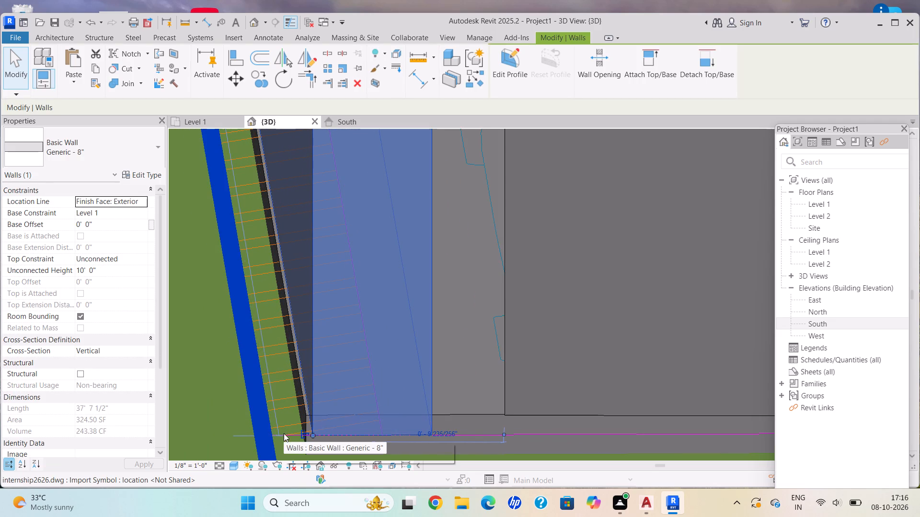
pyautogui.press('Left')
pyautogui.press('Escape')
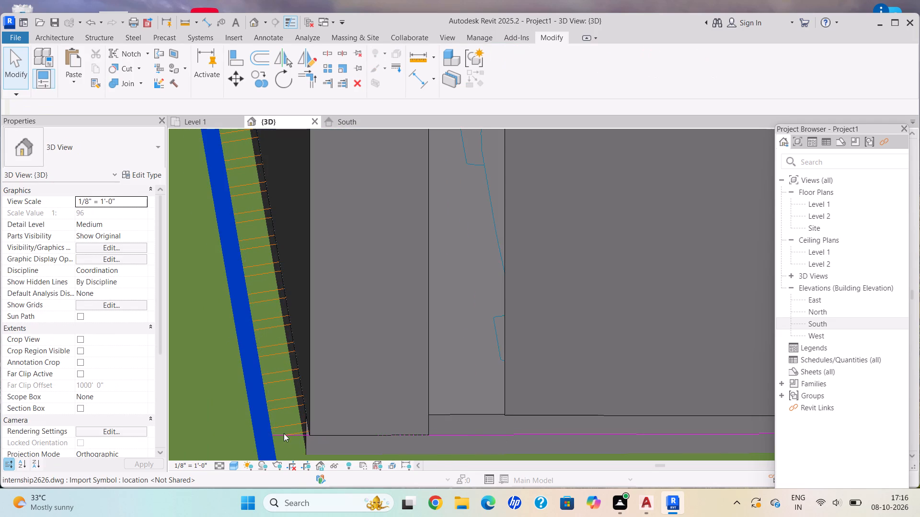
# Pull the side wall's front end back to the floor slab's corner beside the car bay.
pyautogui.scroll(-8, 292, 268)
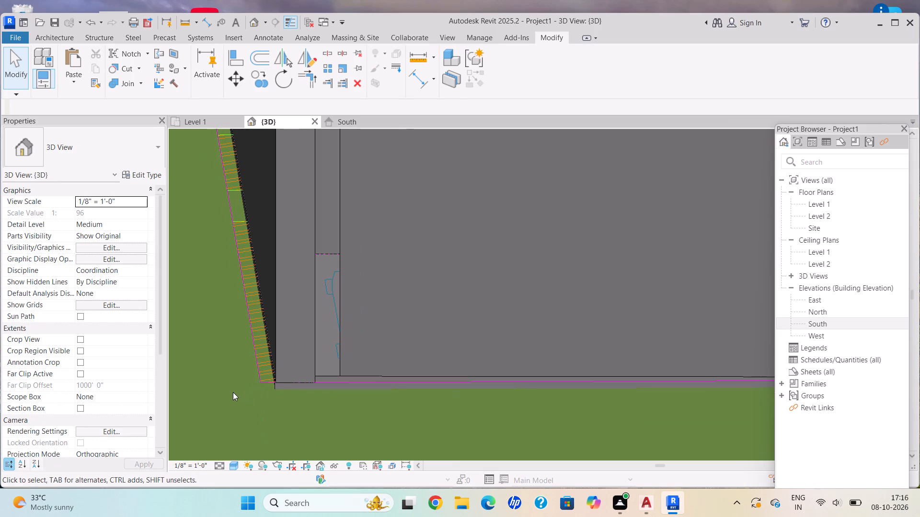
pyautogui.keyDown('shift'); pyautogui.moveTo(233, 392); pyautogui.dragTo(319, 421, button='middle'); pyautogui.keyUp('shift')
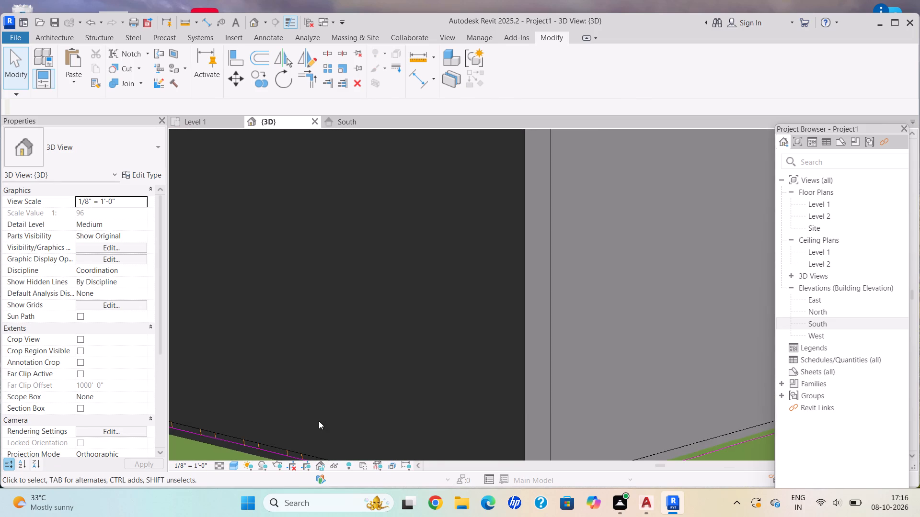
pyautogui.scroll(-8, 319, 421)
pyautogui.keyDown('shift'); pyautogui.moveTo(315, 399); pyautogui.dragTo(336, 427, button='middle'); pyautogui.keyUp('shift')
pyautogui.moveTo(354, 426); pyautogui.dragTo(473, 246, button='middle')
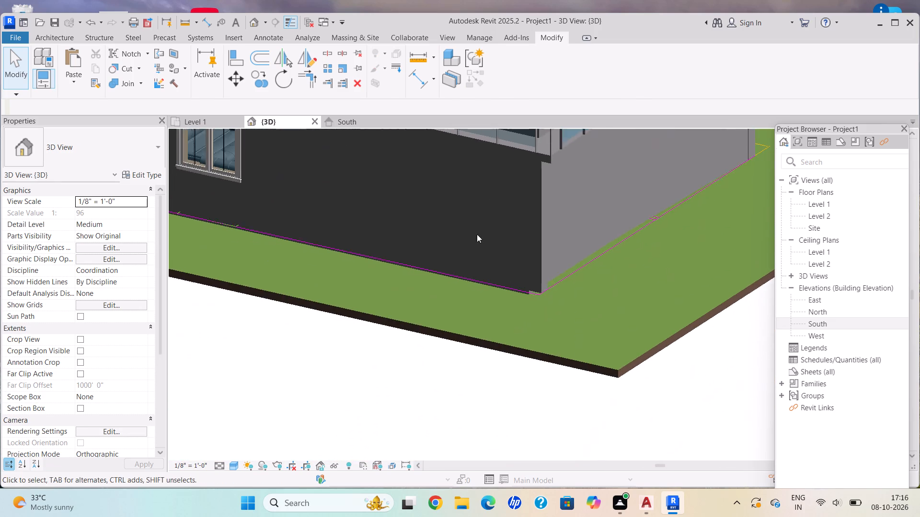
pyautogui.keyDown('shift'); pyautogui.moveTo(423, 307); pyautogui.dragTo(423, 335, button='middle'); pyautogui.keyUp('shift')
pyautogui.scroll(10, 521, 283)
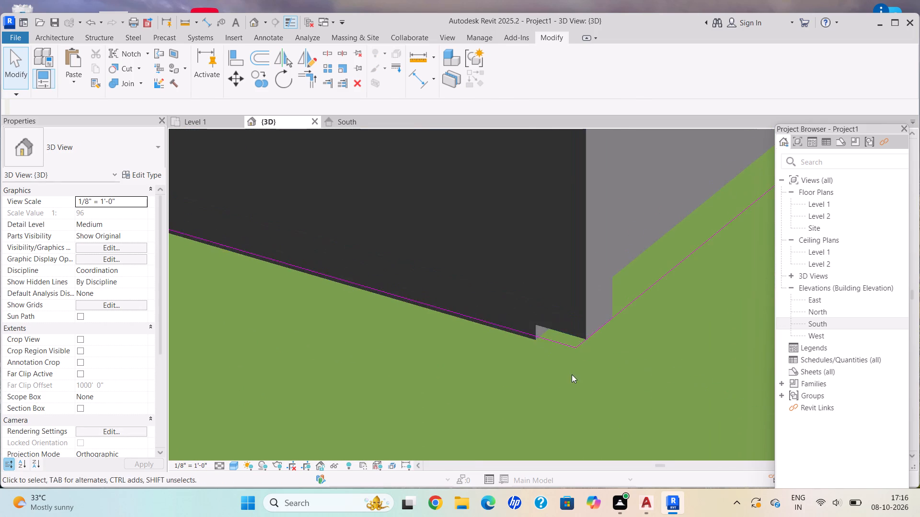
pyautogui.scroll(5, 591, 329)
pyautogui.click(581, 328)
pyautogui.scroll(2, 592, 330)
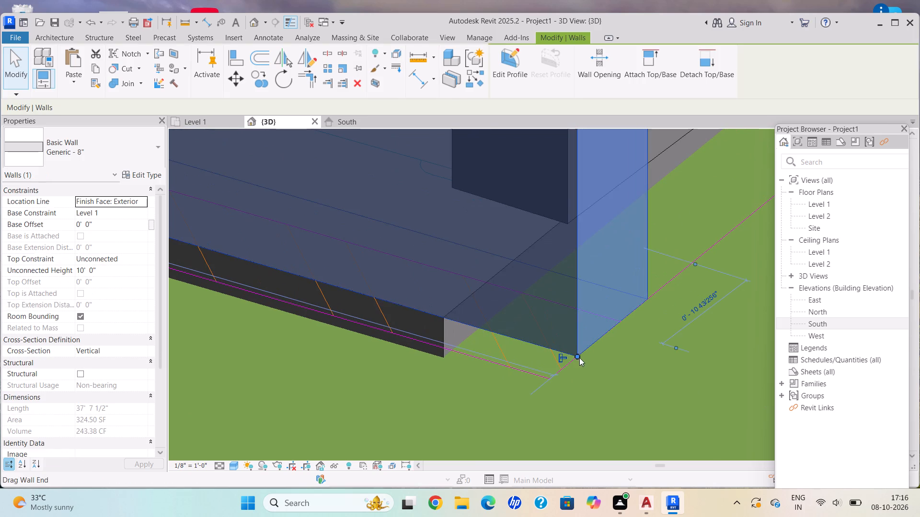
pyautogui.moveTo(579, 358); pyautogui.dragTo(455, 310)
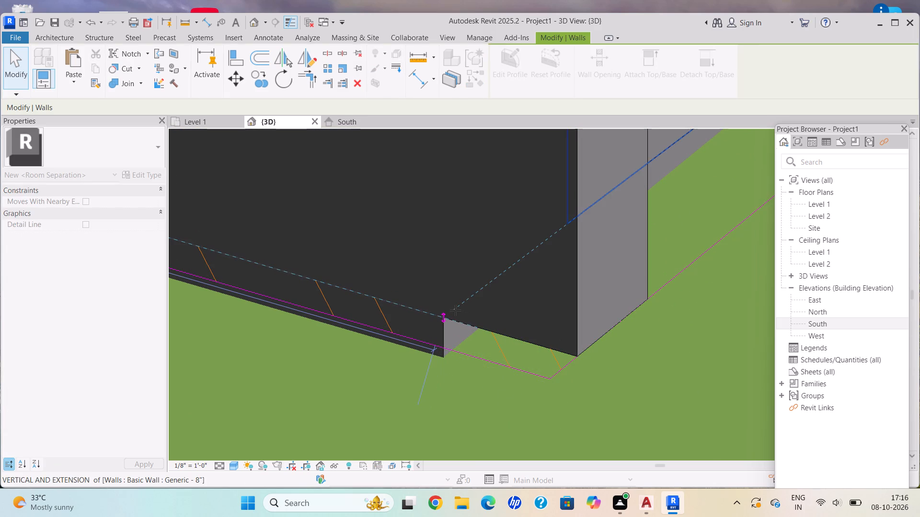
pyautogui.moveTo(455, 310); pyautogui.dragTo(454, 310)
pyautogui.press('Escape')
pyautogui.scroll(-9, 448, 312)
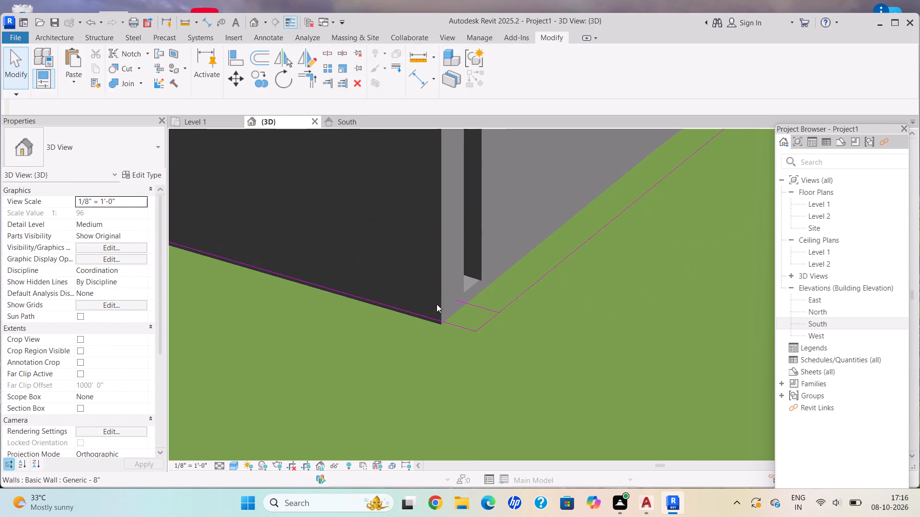
# Examine the building's ground-floor facades and the opposite corner where the walls meet the grassland.
pyautogui.keyDown('shift'); pyautogui.moveTo(444, 306); pyautogui.dragTo(548, 257, button='middle'); pyautogui.keyUp('shift')
pyautogui.scroll(-8, 534, 272)
pyautogui.keyDown('shift'); pyautogui.moveTo(441, 277); pyautogui.dragTo(490, 304, button='middle'); pyautogui.keyUp('shift')
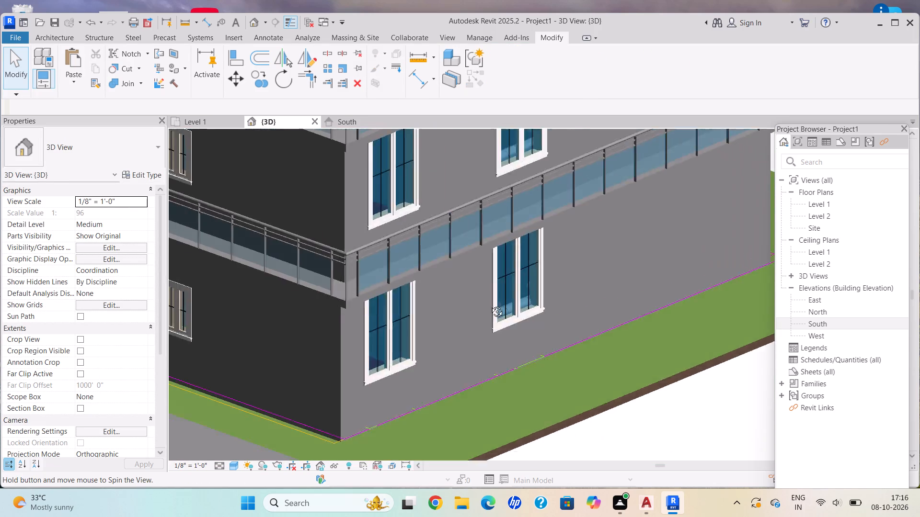
pyautogui.keyDown('shift'); pyautogui.moveTo(490, 304); pyautogui.dragTo(505, 314, button='middle'); pyautogui.keyUp('shift')
pyautogui.moveTo(531, 336); pyautogui.dragTo(509, 192, button='middle')
pyautogui.keyDown('shift'); pyautogui.middleClick(478, 290); pyautogui.keyUp('shift')
pyautogui.keyDown('shift'); pyautogui.moveTo(482, 291); pyautogui.dragTo(497, 300, button='middle'); pyautogui.keyUp('shift')
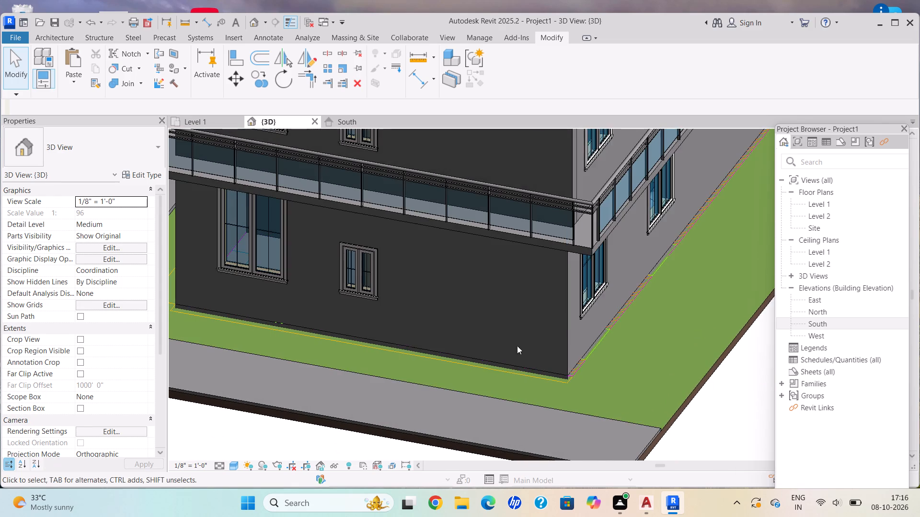
pyautogui.scroll(5, 549, 341)
pyautogui.scroll(9, 587, 380)
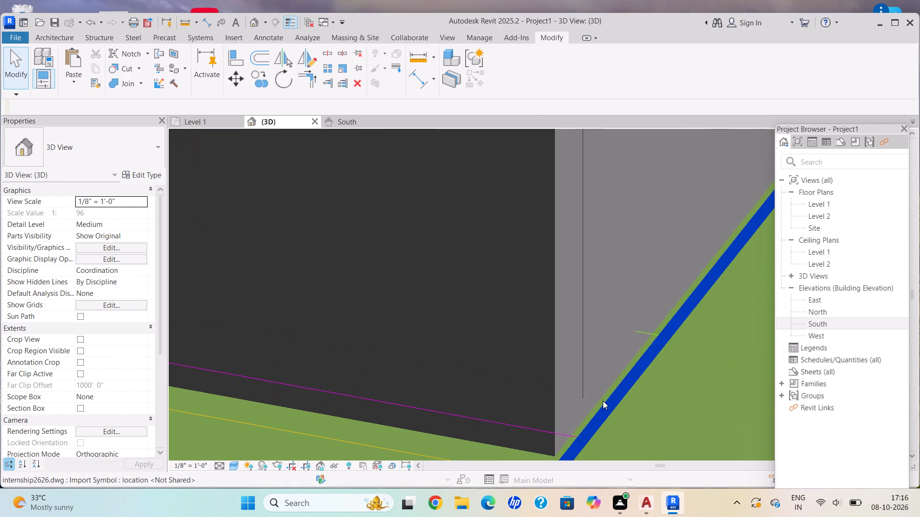
pyautogui.scroll(3, 603, 401)
pyautogui.scroll(-2, 587, 374)
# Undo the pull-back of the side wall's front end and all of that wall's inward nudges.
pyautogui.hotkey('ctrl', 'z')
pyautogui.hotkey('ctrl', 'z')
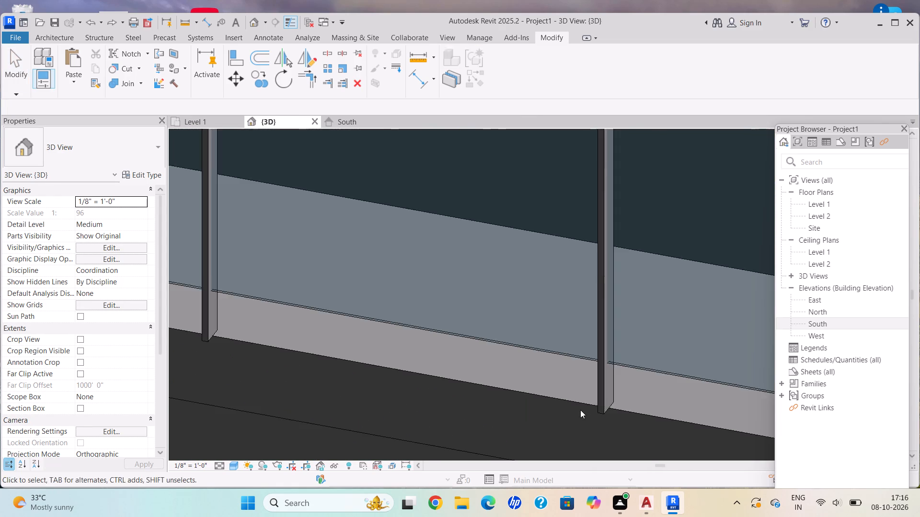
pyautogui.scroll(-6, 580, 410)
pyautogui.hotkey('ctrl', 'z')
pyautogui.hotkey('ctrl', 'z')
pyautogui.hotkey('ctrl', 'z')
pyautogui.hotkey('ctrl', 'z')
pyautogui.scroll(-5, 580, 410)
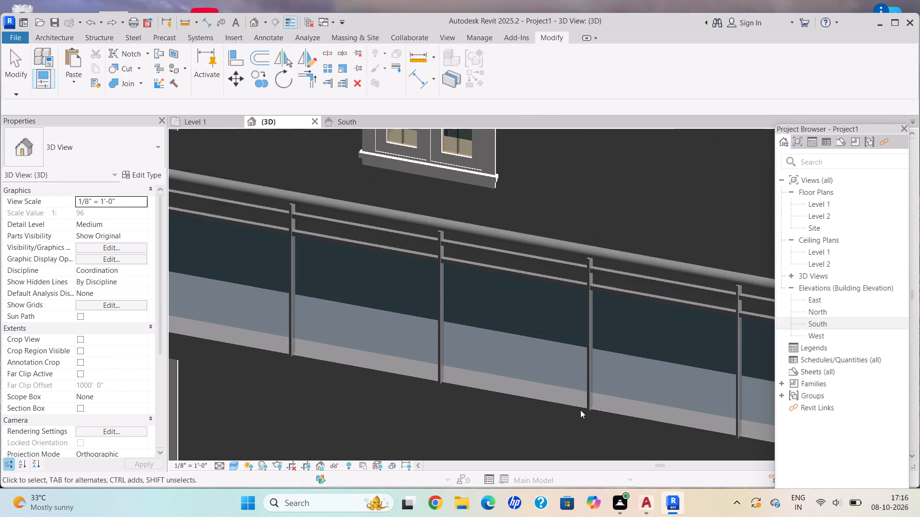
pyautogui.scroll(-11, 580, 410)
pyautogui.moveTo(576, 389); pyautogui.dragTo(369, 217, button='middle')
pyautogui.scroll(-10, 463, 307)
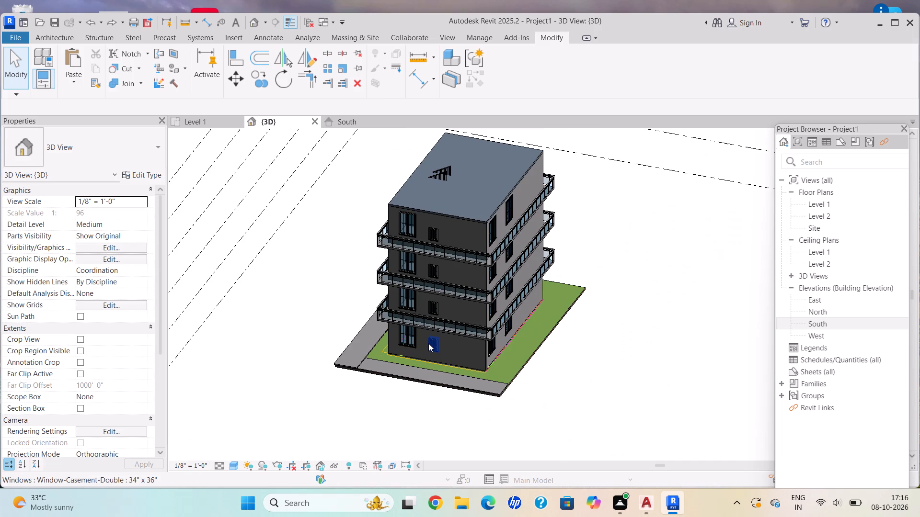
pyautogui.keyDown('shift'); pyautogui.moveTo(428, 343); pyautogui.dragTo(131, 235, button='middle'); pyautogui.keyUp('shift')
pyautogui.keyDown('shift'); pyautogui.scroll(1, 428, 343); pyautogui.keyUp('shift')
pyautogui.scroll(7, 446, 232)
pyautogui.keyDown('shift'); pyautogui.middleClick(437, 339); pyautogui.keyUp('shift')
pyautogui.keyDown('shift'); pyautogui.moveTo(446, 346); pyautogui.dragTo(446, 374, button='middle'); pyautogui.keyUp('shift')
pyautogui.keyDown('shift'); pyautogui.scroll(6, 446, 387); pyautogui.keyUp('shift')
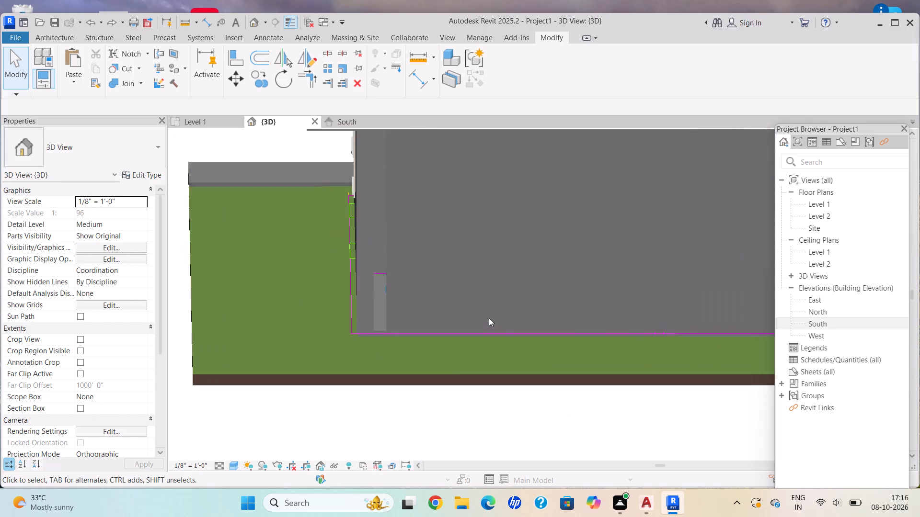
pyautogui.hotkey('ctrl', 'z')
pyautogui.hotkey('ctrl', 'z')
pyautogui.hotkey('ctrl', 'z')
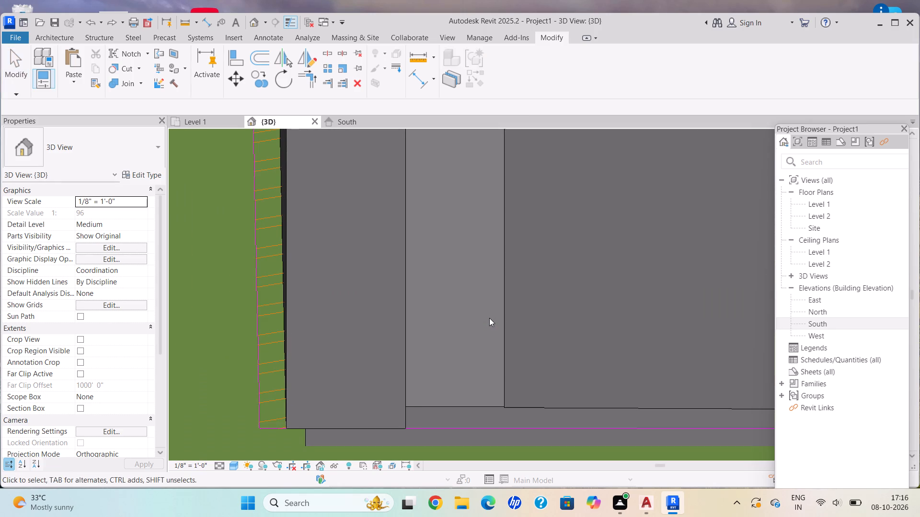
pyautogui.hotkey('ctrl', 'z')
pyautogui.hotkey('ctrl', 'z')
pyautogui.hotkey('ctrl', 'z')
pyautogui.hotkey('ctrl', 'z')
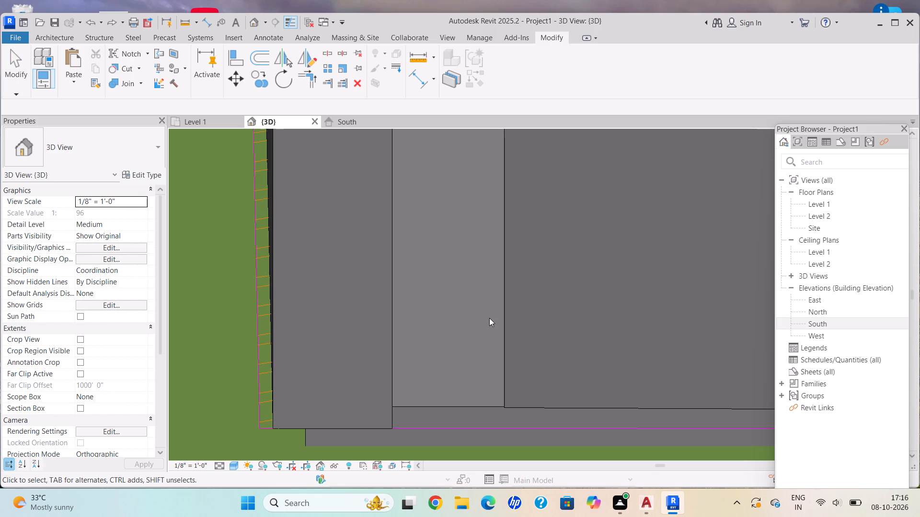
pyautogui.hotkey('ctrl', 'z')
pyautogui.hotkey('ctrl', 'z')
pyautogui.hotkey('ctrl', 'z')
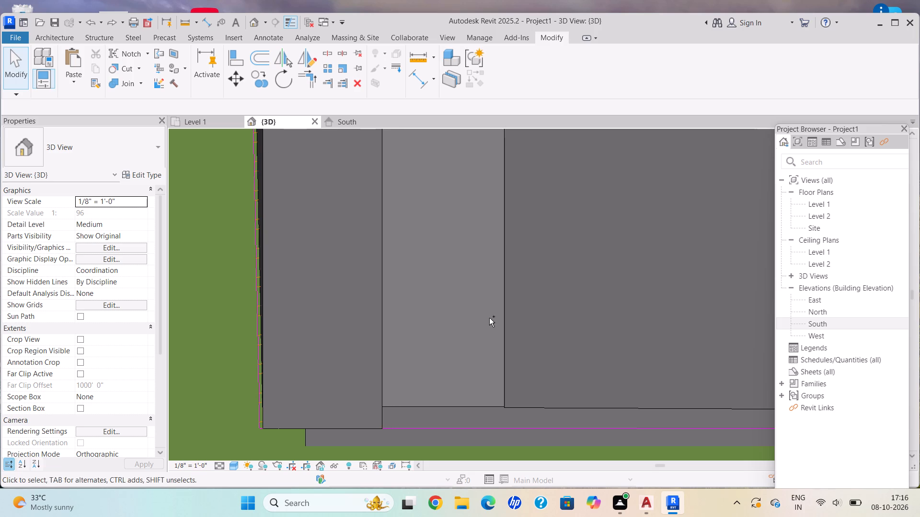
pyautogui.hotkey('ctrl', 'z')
# Pull the car-bay end of the ground-floor front wall inward along its line, shortening the wall to about 22' 1".
pyautogui.scroll(-4, 489, 318)
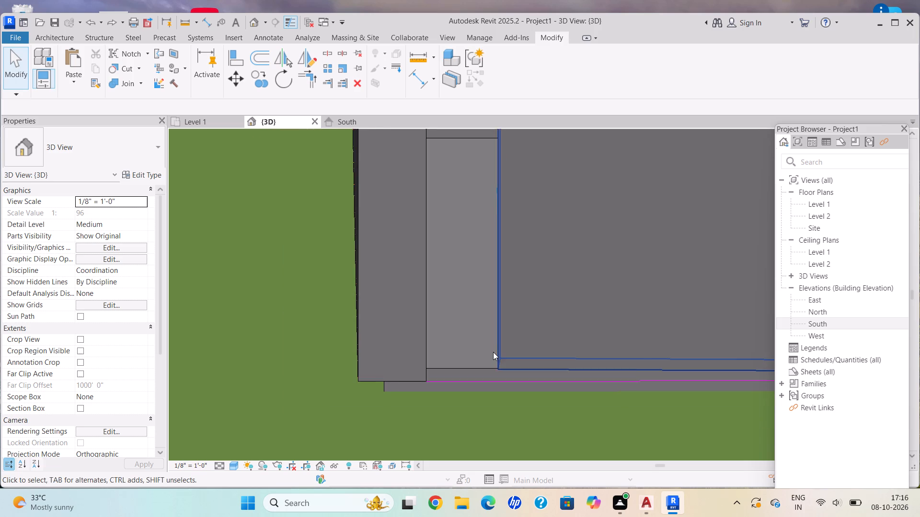
pyautogui.scroll(-3, 493, 352)
pyautogui.moveTo(493, 352); pyautogui.dragTo(512, 376, button='middle')
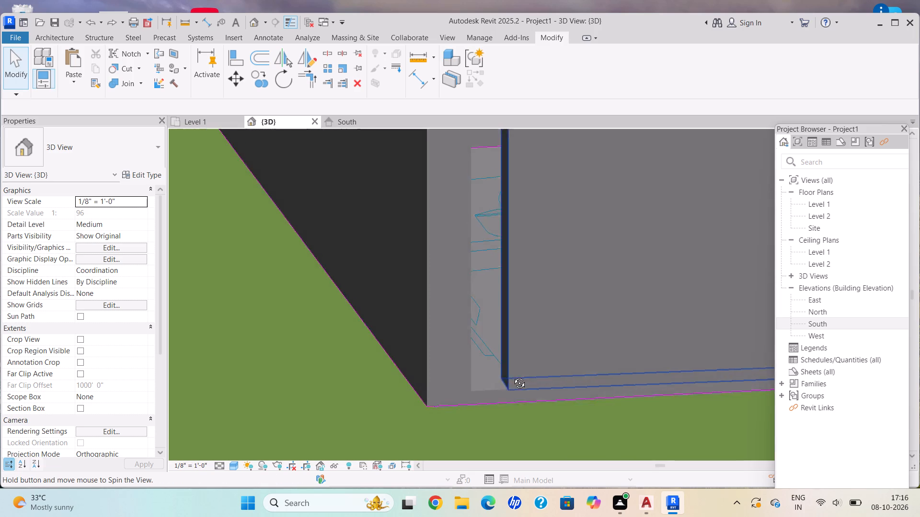
pyautogui.moveTo(512, 376); pyautogui.dragTo(511, 378, button='middle')
pyautogui.scroll(6, 506, 382)
pyautogui.click(507, 384)
pyautogui.scroll(4, 507, 384)
pyautogui.moveTo(505, 400); pyautogui.dragTo(613, 399)
pyautogui.scroll(-2, 613, 399)
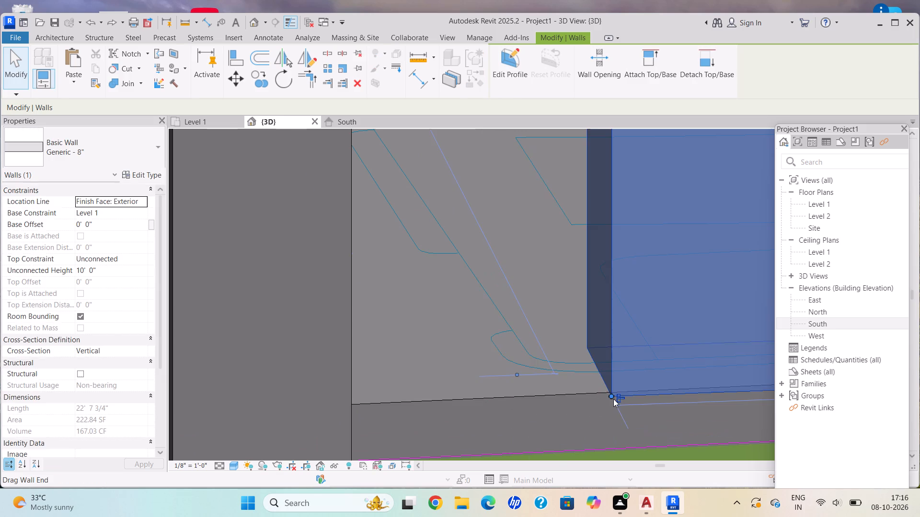
pyautogui.scroll(-2, 613, 399)
pyautogui.moveTo(596, 391); pyautogui.dragTo(243, 367, button='middle')
pyautogui.scroll(-3, 252, 364)
pyautogui.scroll(11, 252, 364)
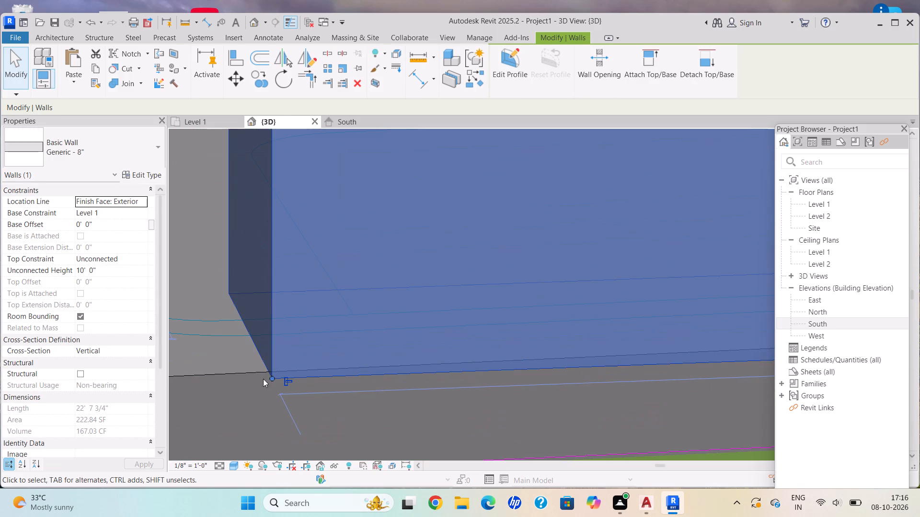
pyautogui.moveTo(269, 377); pyautogui.dragTo(510, 375)
# Pull the front wall's car-bay end further back to open up the bay, bringing the wall to about 20' 7 1/4" long.
pyautogui.scroll(-3, 510, 375)
pyautogui.moveTo(510, 375); pyautogui.dragTo(469, 375, button='middle')
pyautogui.moveTo(415, 373); pyautogui.dragTo(264, 340, button='middle')
pyautogui.scroll(-2, 598, 359)
pyautogui.scroll(1, 598, 359)
pyautogui.scroll(-10, 598, 359)
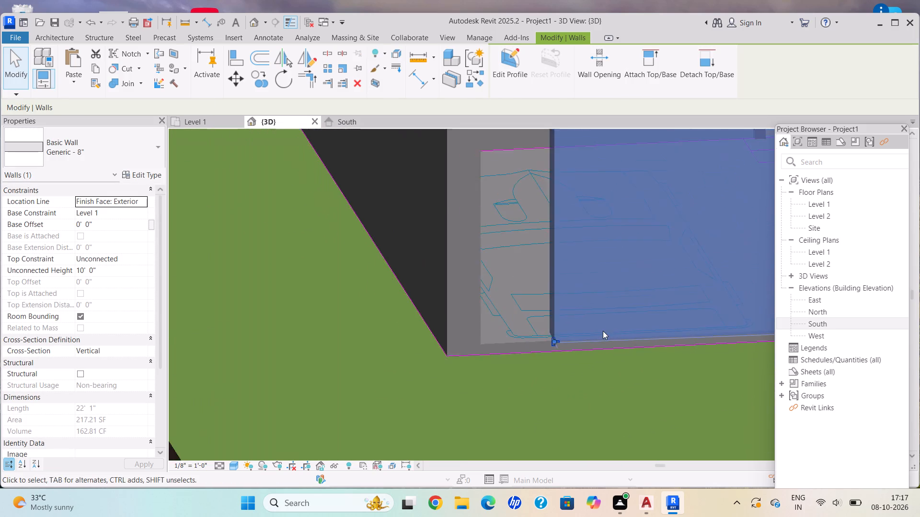
pyautogui.scroll(-3, 603, 331)
pyautogui.moveTo(609, 326); pyautogui.dragTo(356, 368, button='middle')
pyautogui.scroll(2, 279, 371)
pyautogui.scroll(7, 319, 393)
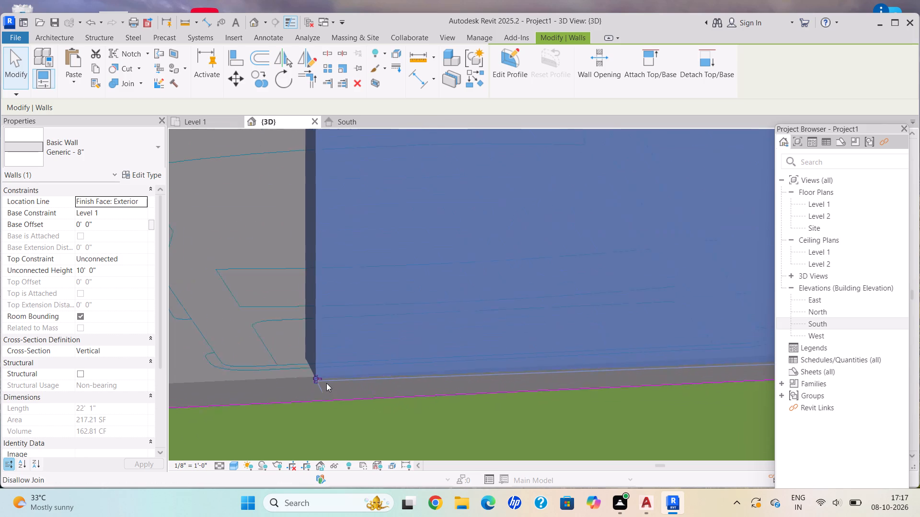
pyautogui.scroll(6, 326, 383)
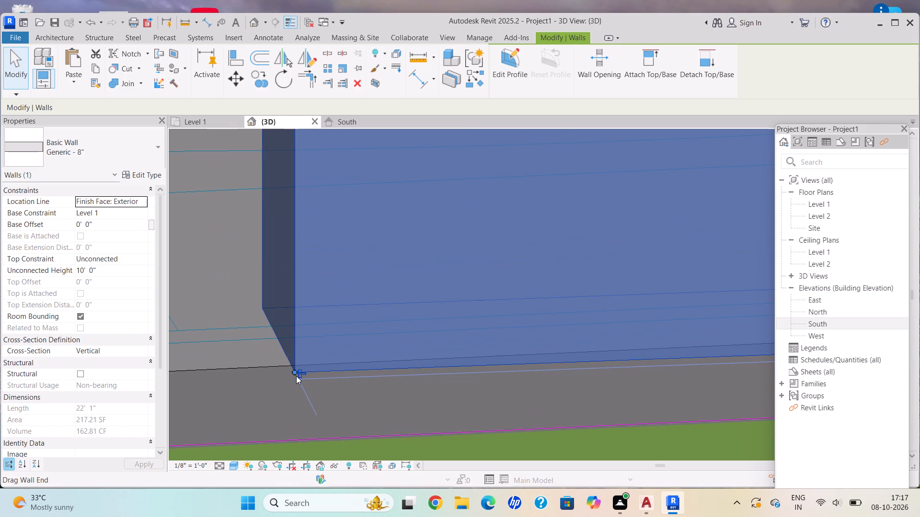
pyautogui.moveTo(293, 370); pyautogui.dragTo(553, 366)
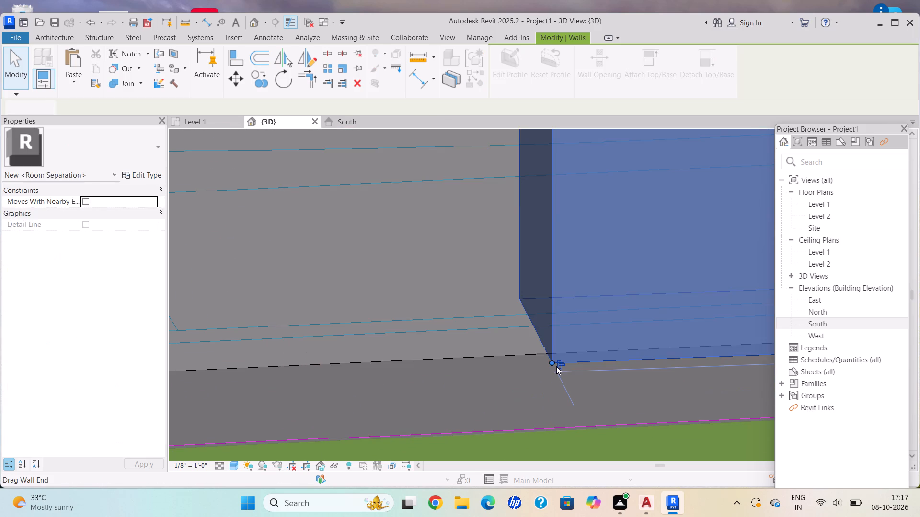
pyautogui.scroll(-4, 556, 366)
pyautogui.moveTo(556, 366); pyautogui.dragTo(318, 393, button='middle')
pyautogui.scroll(8, 317, 393)
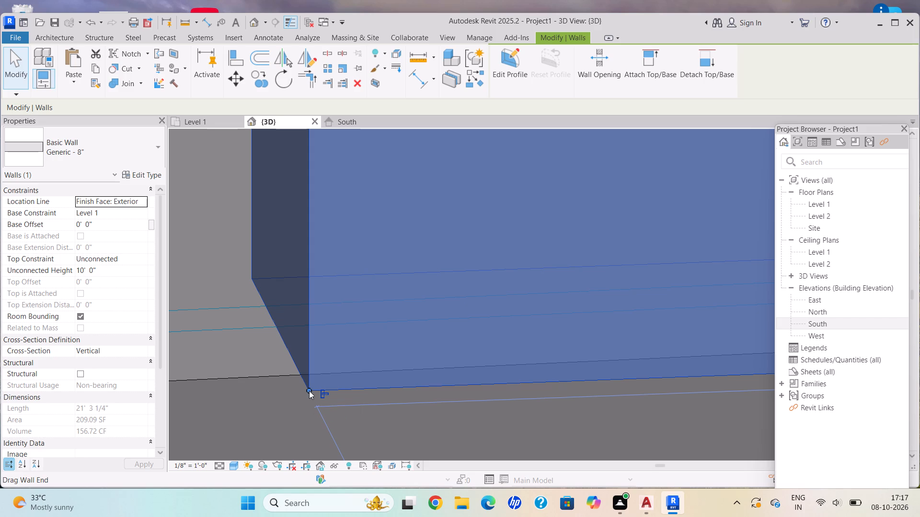
pyautogui.moveTo(308, 390); pyautogui.dragTo(678, 378)
# Shorten the front wall further from its car-bay end to about 19' 3 1/4".
pyautogui.scroll(-4, 684, 365)
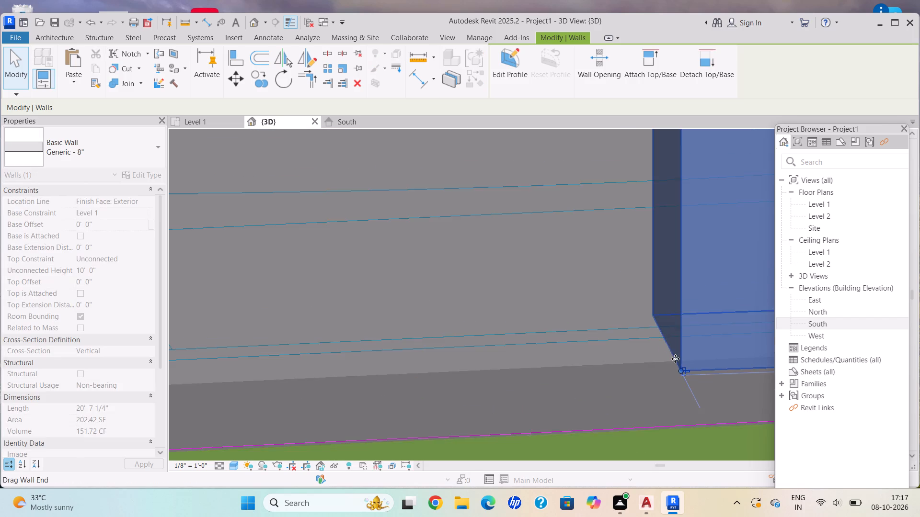
pyautogui.scroll(-2, 675, 359)
pyautogui.middleClick(672, 356)
pyautogui.moveTo(344, 386); pyautogui.dragTo(241, 389, button='middle')
pyautogui.scroll(-1, 231, 389)
pyautogui.scroll(-15, 476, 349)
pyautogui.moveTo(469, 342); pyautogui.dragTo(413, 363, button='middle')
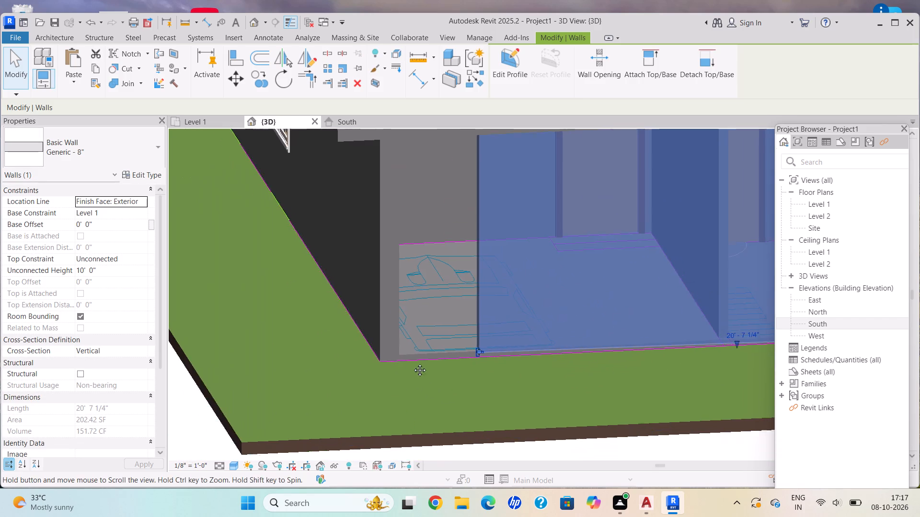
pyautogui.moveTo(413, 363); pyautogui.dragTo(293, 393, button='middle')
pyautogui.scroll(15, 293, 395)
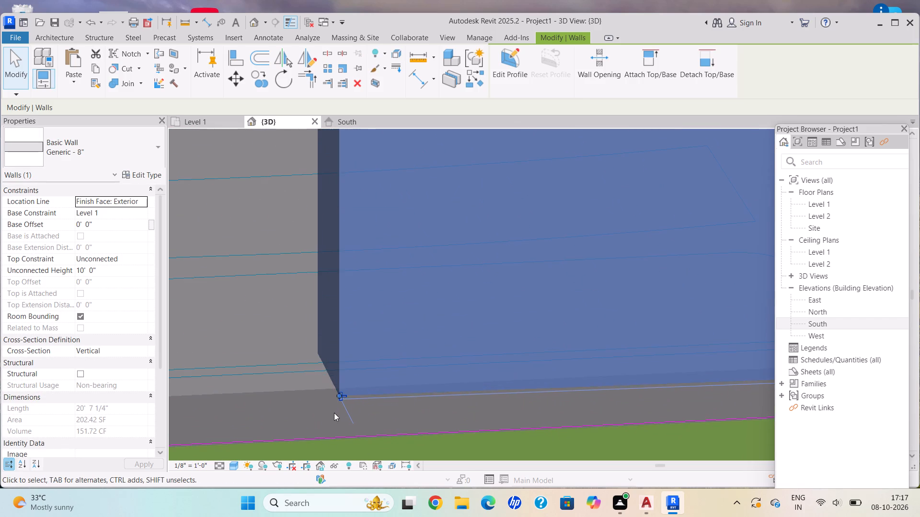
pyautogui.moveTo(337, 393); pyautogui.dragTo(607, 378)
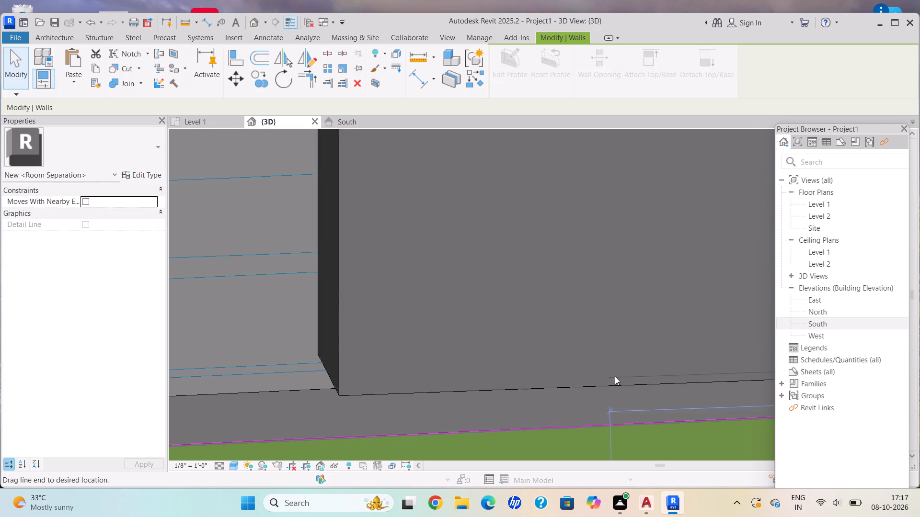
pyautogui.scroll(-4, 615, 376)
pyautogui.moveTo(615, 376); pyautogui.dragTo(289, 427, button='middle')
pyautogui.scroll(1, 615, 376)
pyautogui.scroll(7, 273, 430)
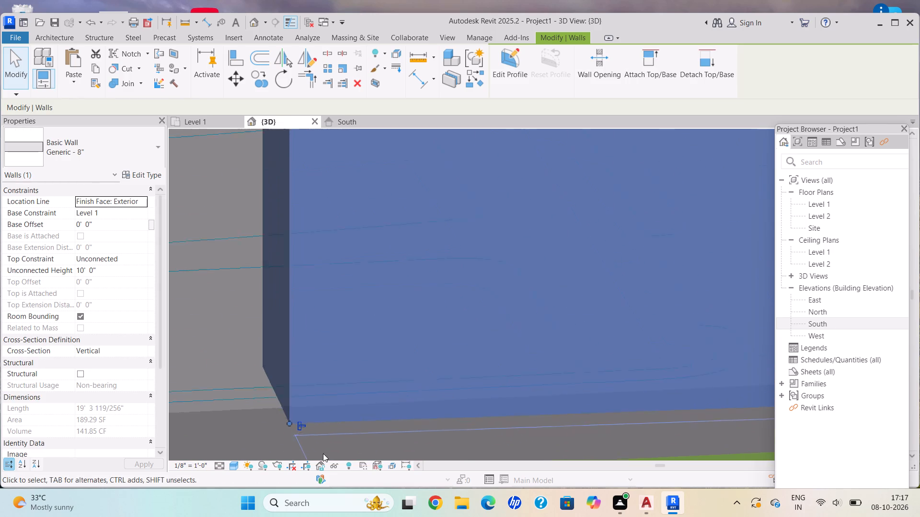
pyautogui.scroll(2, 323, 453)
pyautogui.scroll(4, 279, 422)
pyautogui.moveTo(252, 384); pyautogui.dragTo(257, 384)
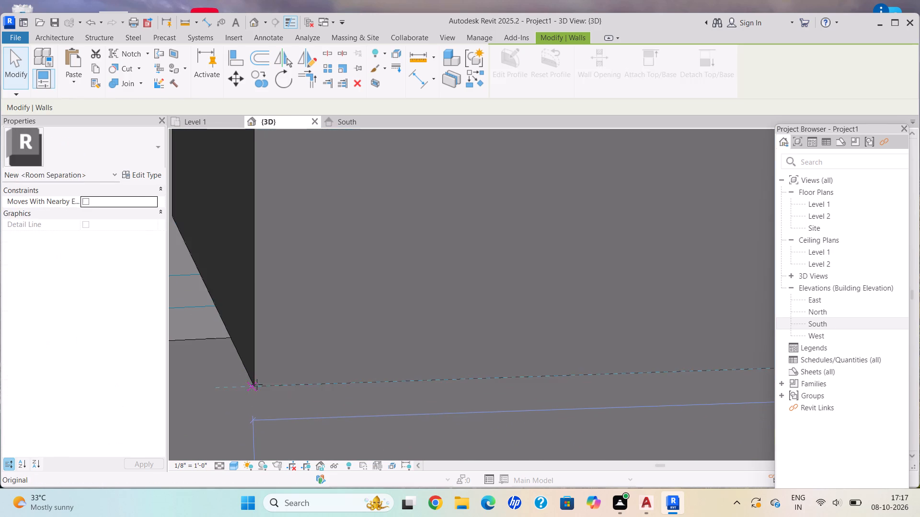
pyautogui.moveTo(257, 384); pyautogui.dragTo(267, 387)
# Continue pulling the front wall's open end toward the interior partition, bringing its length to about 18' 8".
pyautogui.scroll(-4, 637, 364)
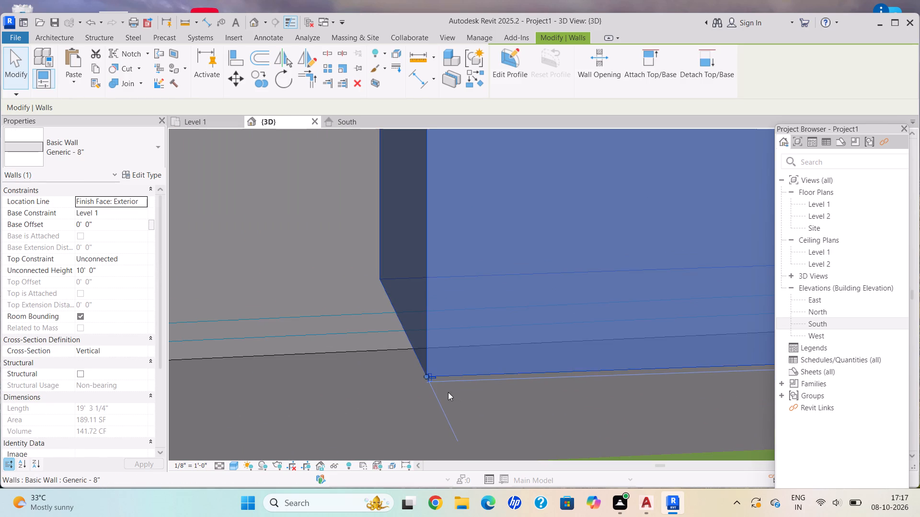
pyautogui.scroll(6, 432, 377)
pyautogui.scroll(-1, 415, 371)
pyautogui.scroll(3, 415, 371)
pyautogui.scroll(-9, 415, 371)
pyautogui.keyDown('shift'); pyautogui.middleClick(418, 385); pyautogui.keyUp('shift')
pyautogui.keyDown('shift'); pyautogui.middleClick(418, 385); pyautogui.keyUp('shift')
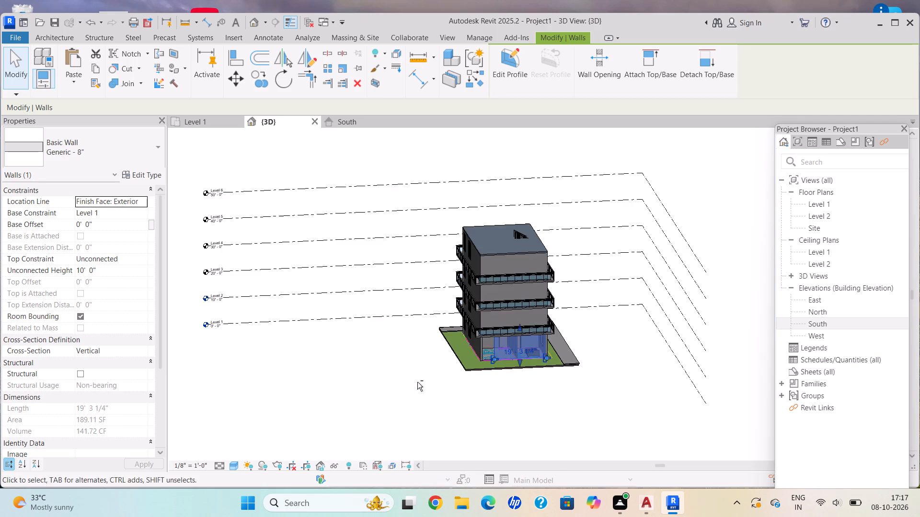
pyautogui.keyDown('shift'); pyautogui.middleClick(415, 374); pyautogui.keyUp('shift')
pyautogui.scroll(17, 608, 343)
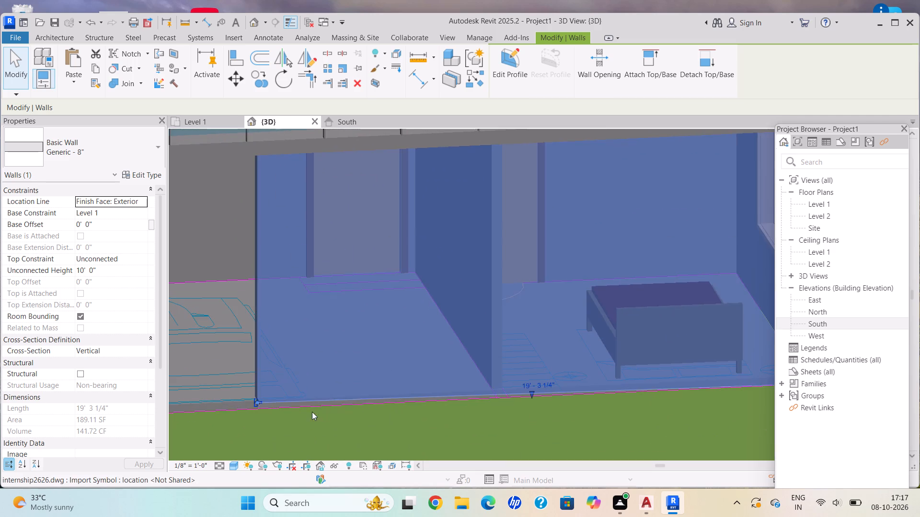
pyautogui.keyDown('shift'); pyautogui.moveTo(307, 406); pyautogui.dragTo(306, 351, button='middle'); pyautogui.keyUp('shift')
pyautogui.keyDown('shift'); pyautogui.moveTo(309, 345); pyautogui.dragTo(368, 436, button='middle'); pyautogui.keyUp('shift')
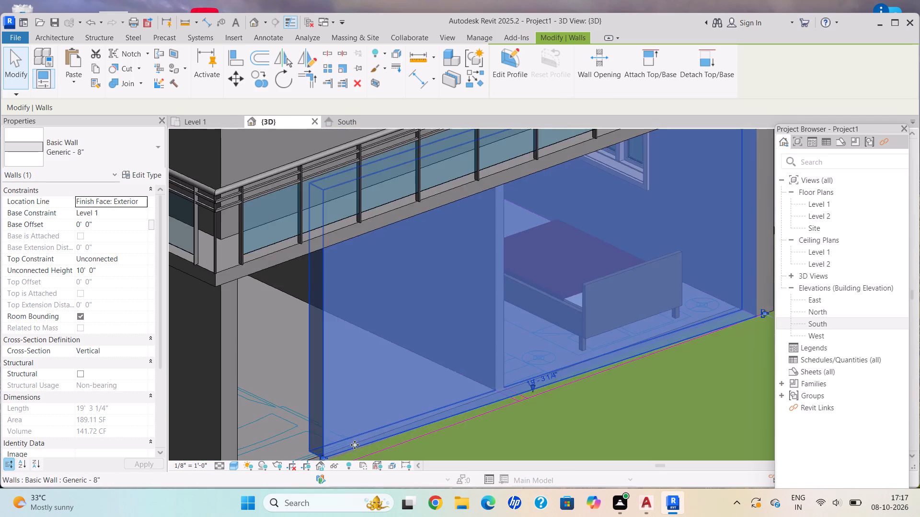
pyautogui.scroll(1, 355, 444)
pyautogui.moveTo(355, 439); pyautogui.dragTo(366, 354, button='middle')
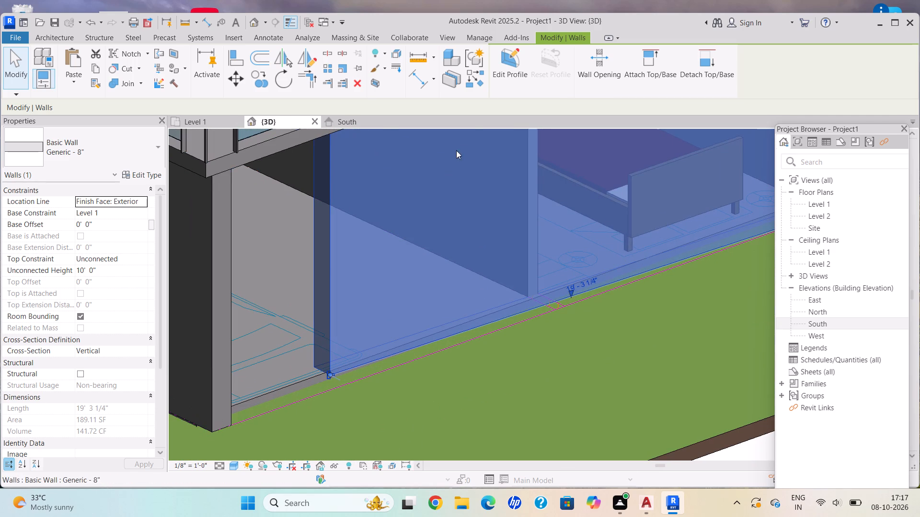
pyautogui.scroll(19, 314, 386)
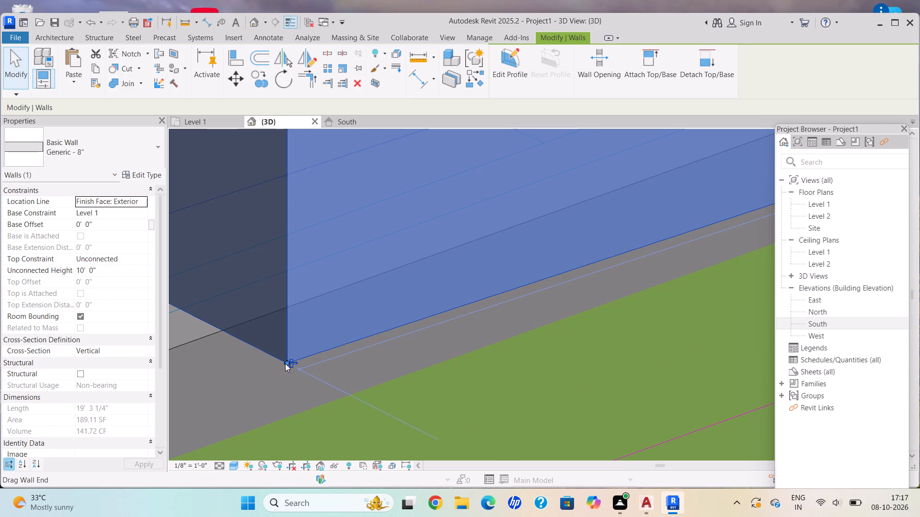
pyautogui.moveTo(285, 363); pyautogui.dragTo(534, 297)
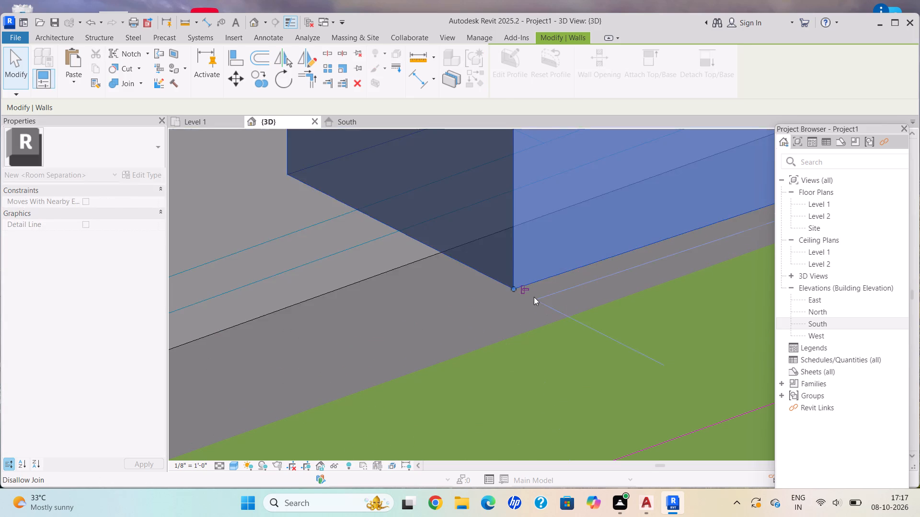
# Pull the front wall's open end back slightly more along the slab edge, to a wall length of about 18' 5 1/4".
pyautogui.scroll(-4, 534, 297)
pyautogui.middleClick(534, 297)
pyautogui.moveTo(522, 304); pyautogui.dragTo(467, 335, button='middle')
pyautogui.moveTo(391, 354); pyautogui.dragTo(335, 366, button='middle')
pyautogui.scroll(8, 420, 343)
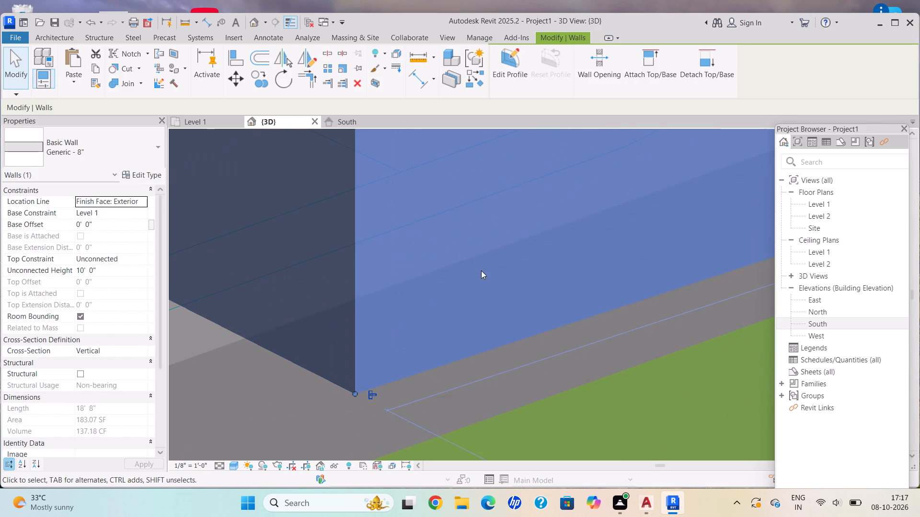
pyautogui.middleClick(481, 270)
pyautogui.moveTo(480, 272); pyautogui.dragTo(444, 300, button='middle')
pyautogui.middleClick(430, 308)
pyautogui.scroll(-2, 330, 373)
pyautogui.middleClick(330, 373)
pyautogui.scroll(1, 304, 415)
pyautogui.scroll(-1, 303, 415)
pyautogui.scroll(7, 303, 415)
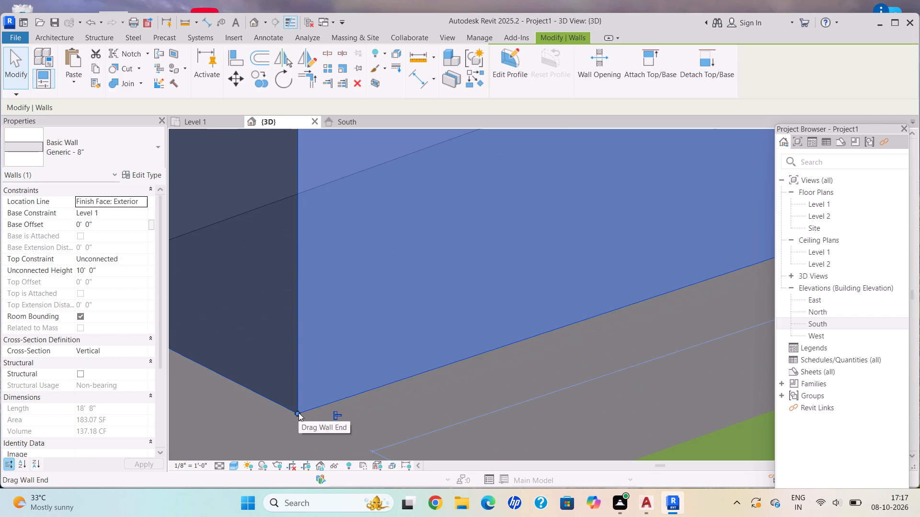
pyautogui.moveTo(297, 413); pyautogui.dragTo(601, 319)
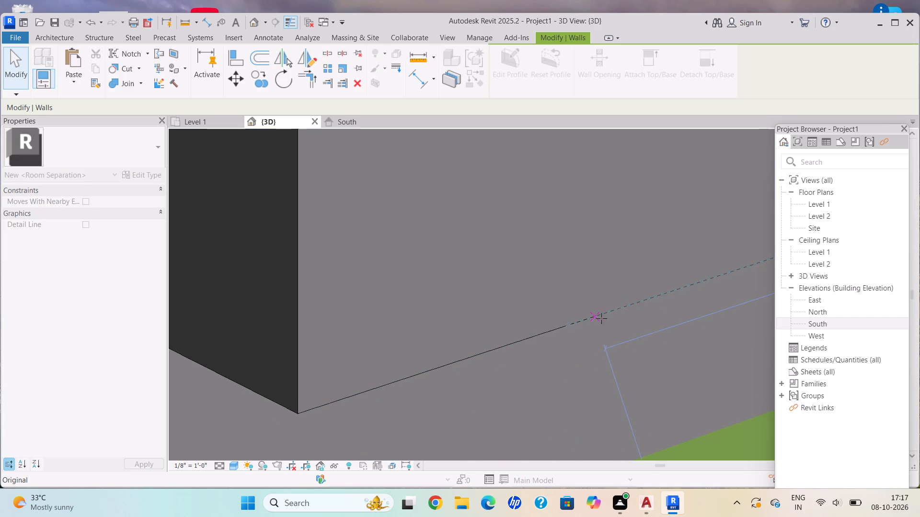
# Trim a small extra amount off the front wall's car-bay end, to a length of about 18' 4 3/4".
pyautogui.scroll(-6, 635, 301)
pyautogui.scroll(1, 637, 301)
pyautogui.scroll(-17, 637, 301)
pyautogui.moveTo(637, 301); pyautogui.dragTo(627, 306, button='middle')
pyautogui.moveTo(281, 398); pyautogui.dragTo(177, 423, button='middle')
pyautogui.moveTo(545, 299); pyautogui.dragTo(431, 340, button='middle')
pyautogui.scroll(1, 429, 360)
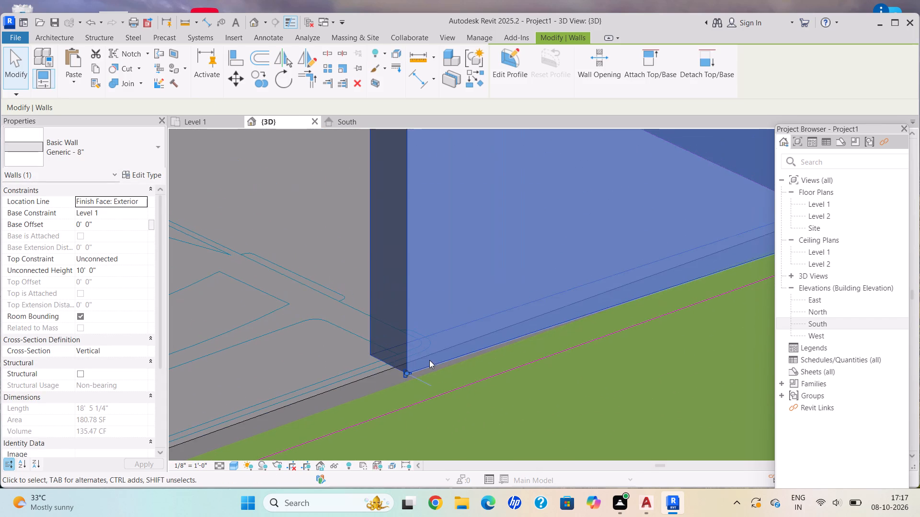
pyautogui.scroll(2, 429, 360)
pyautogui.scroll(15, 391, 375)
pyautogui.scroll(-1, 409, 393)
pyautogui.scroll(11, 410, 393)
pyautogui.moveTo(410, 389); pyautogui.dragTo(452, 380)
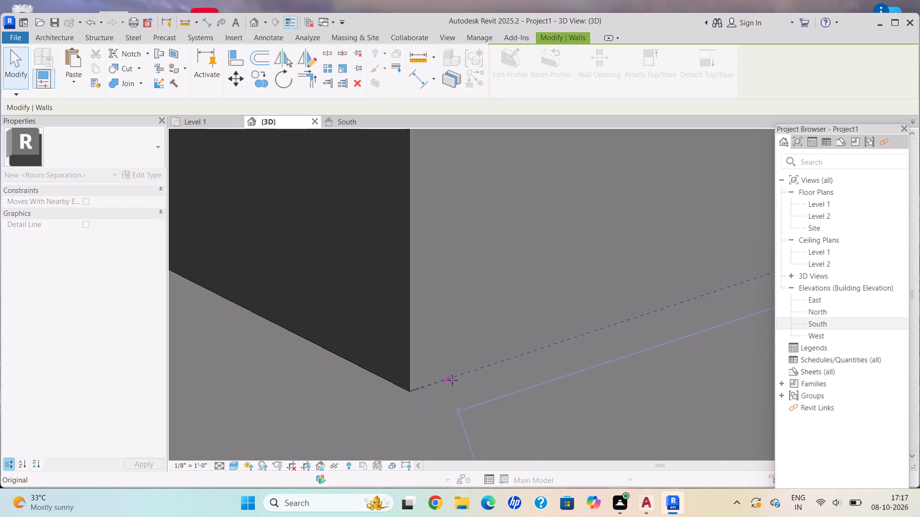
pyautogui.moveTo(452, 380); pyautogui.dragTo(532, 352)
# Shorten the ground-floor front wall from its car-bay end to a length of about 17' 2 3/4".
pyautogui.scroll(-14, 532, 352)
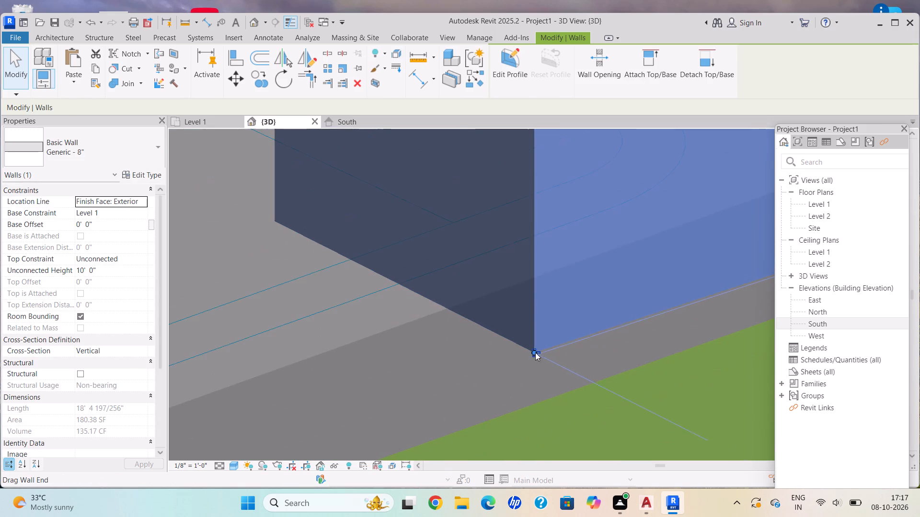
pyautogui.scroll(-8, 548, 335)
pyautogui.keyDown('shift'); pyautogui.moveTo(559, 321); pyautogui.dragTo(540, 315, button='middle'); pyautogui.keyUp('shift')
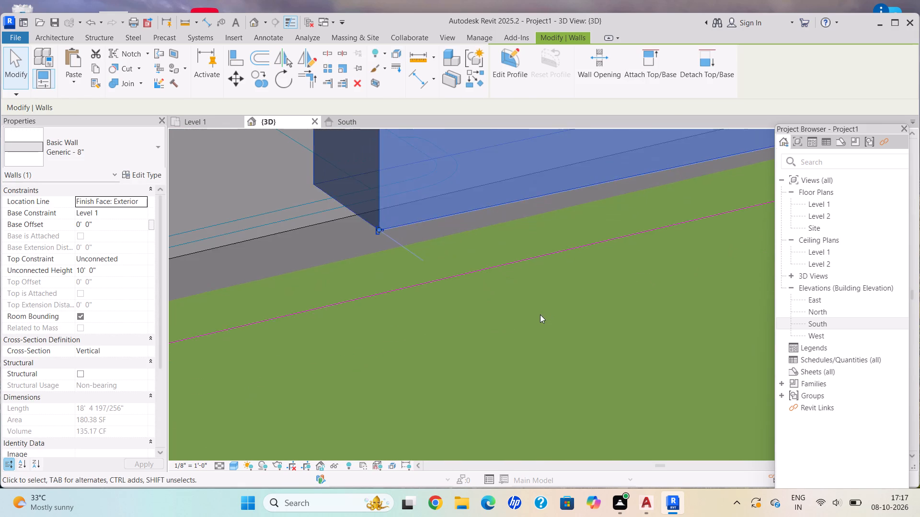
pyautogui.scroll(-4, 538, 310)
pyautogui.moveTo(498, 267); pyautogui.dragTo(437, 365, button='middle')
pyautogui.scroll(-9, 460, 338)
pyautogui.moveTo(467, 325); pyautogui.dragTo(448, 369, button='middle')
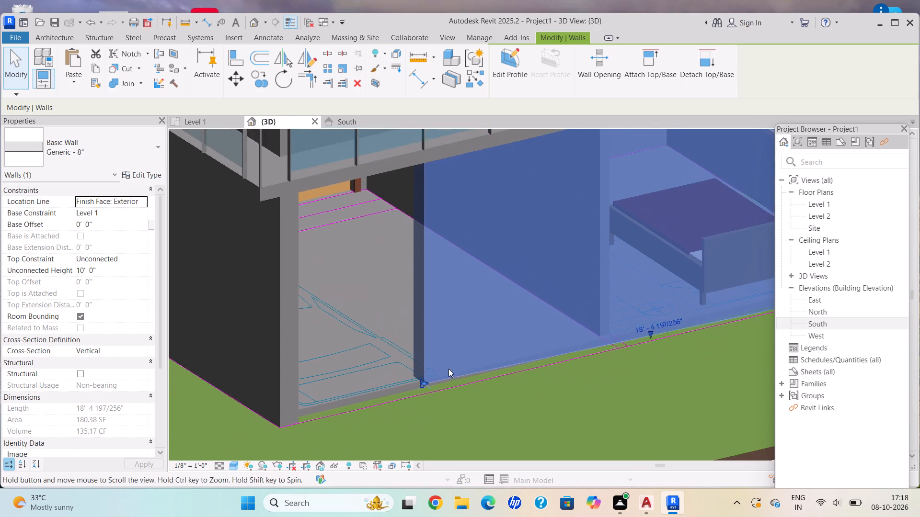
pyautogui.scroll(11, 441, 380)
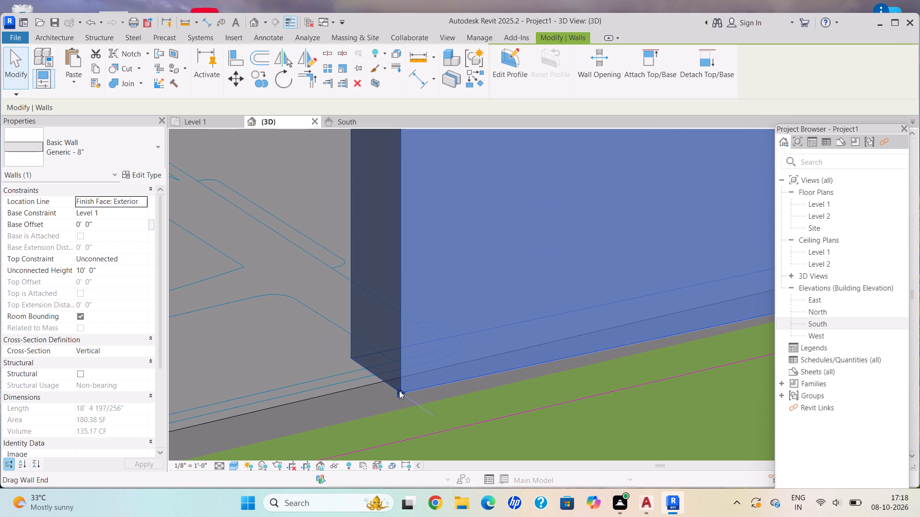
pyautogui.moveTo(399, 391); pyautogui.dragTo(535, 360)
# Pull the front wall's open end further along the slab edge, to a wall length of about 16' 7".
pyautogui.scroll(-3, 539, 356)
pyautogui.moveTo(538, 355); pyautogui.dragTo(330, 403, button='middle')
pyautogui.scroll(11, 398, 436)
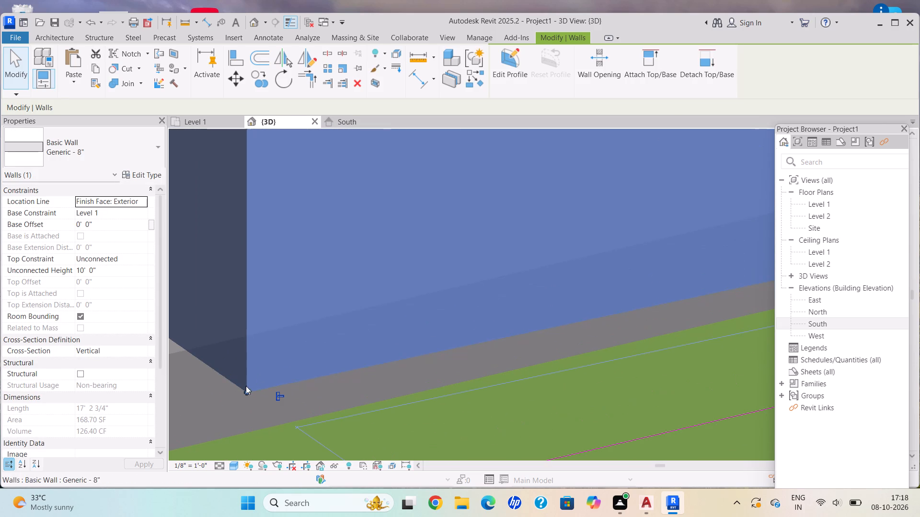
pyautogui.moveTo(244, 390); pyautogui.dragTo(246, 390)
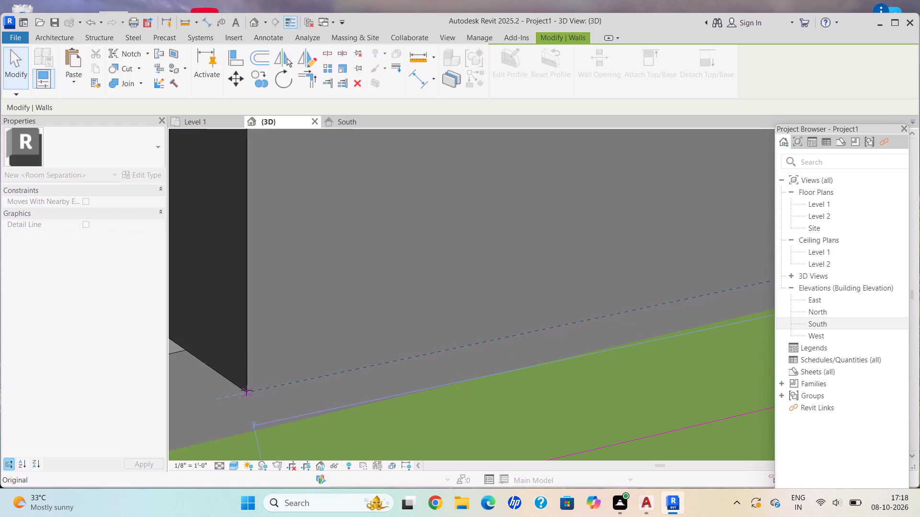
pyautogui.moveTo(246, 390); pyautogui.dragTo(479, 339)
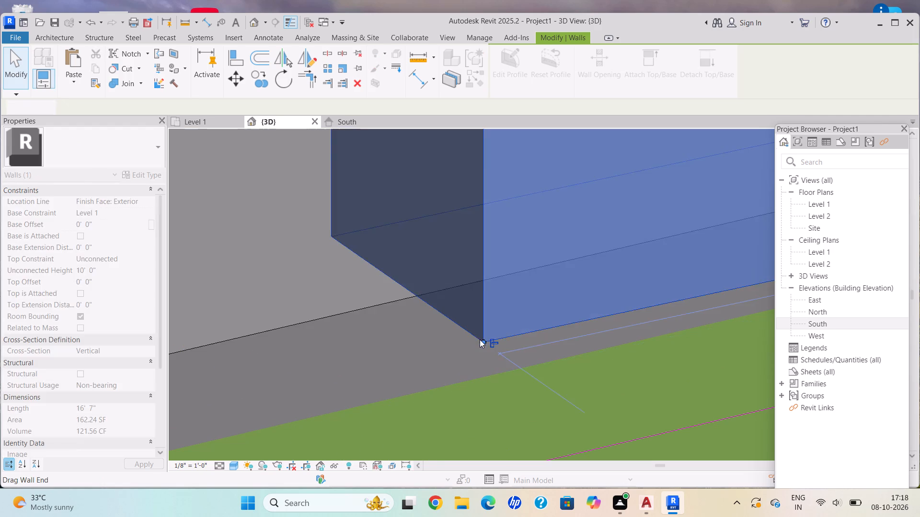
# Trim a small amount off the front wall's car-bay end, to a length of about 16' 5 3/4".
pyautogui.scroll(-4, 481, 339)
pyautogui.moveTo(481, 339); pyautogui.dragTo(337, 408, button='middle')
pyautogui.scroll(8, 309, 425)
pyautogui.scroll(4, 373, 397)
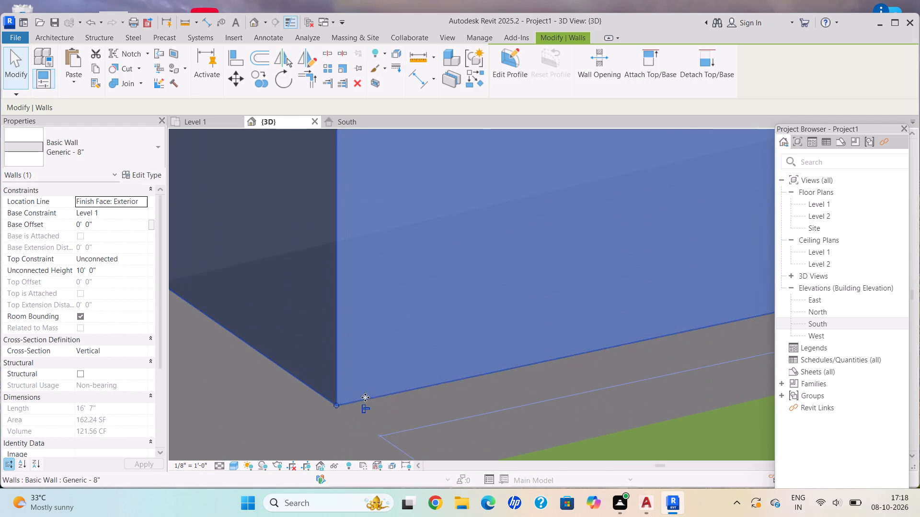
pyautogui.scroll(5, 365, 397)
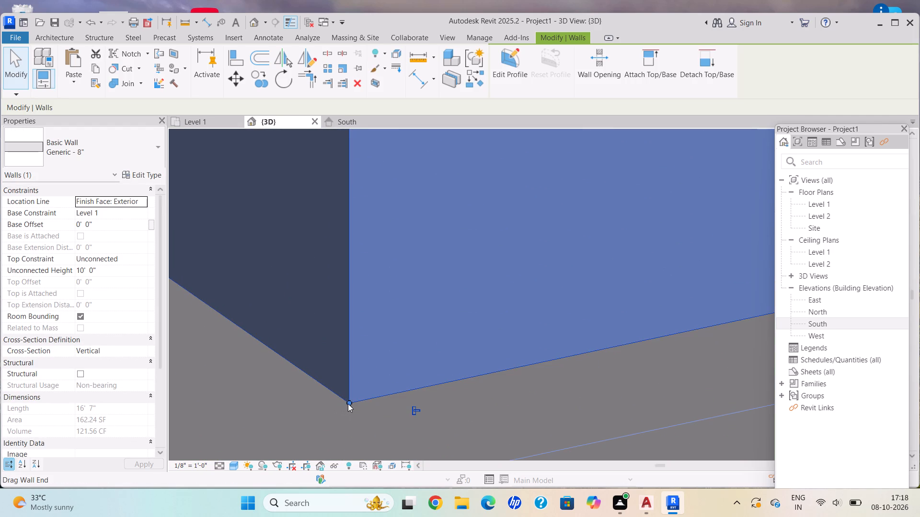
pyautogui.moveTo(348, 404); pyautogui.dragTo(594, 354)
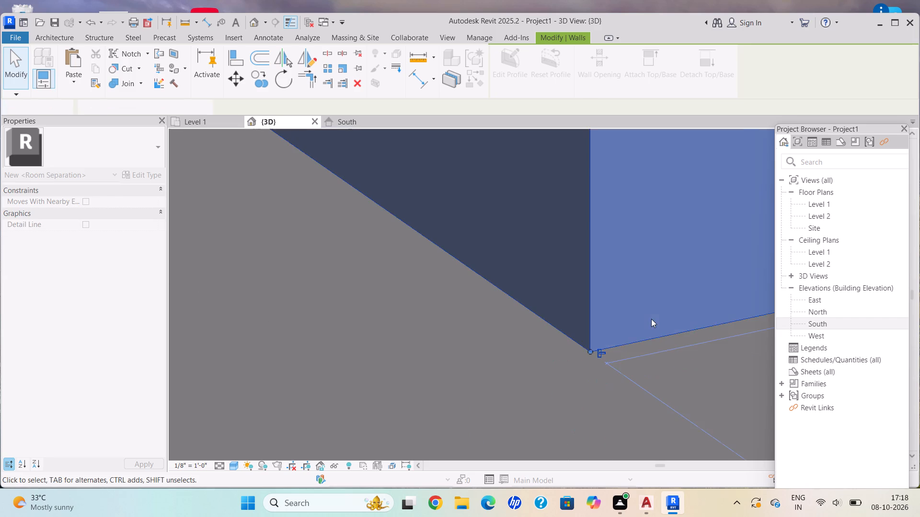
# Nudge the front wall's open end slightly toward the interior partition, to a length of about 16' 4 3/4".
pyautogui.scroll(-7, 653, 319)
pyautogui.scroll(1, 653, 319)
pyautogui.scroll(-8, 653, 319)
pyautogui.scroll(1, 653, 319)
pyautogui.scroll(-6, 653, 319)
pyautogui.moveTo(650, 320); pyautogui.dragTo(492, 360, button='middle')
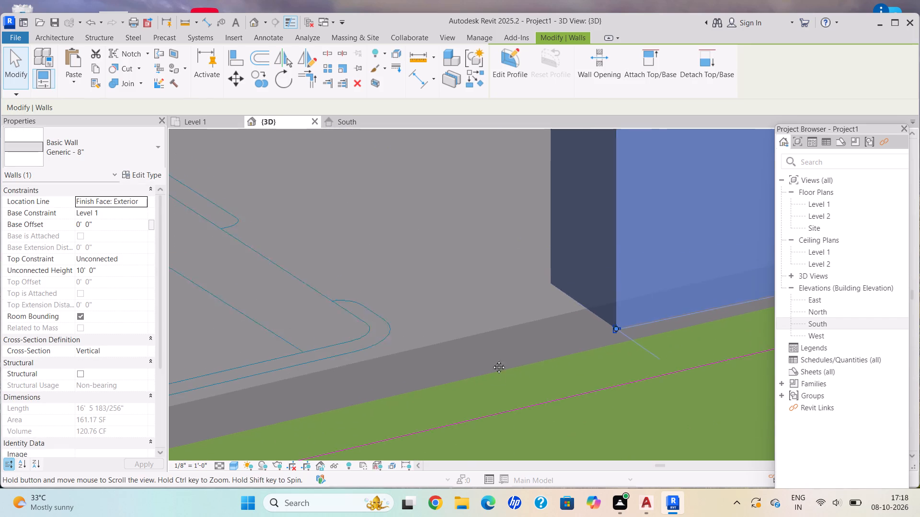
pyautogui.moveTo(492, 360); pyautogui.dragTo(288, 403, button='middle')
pyautogui.scroll(-12, 548, 334)
pyautogui.moveTo(546, 334); pyautogui.dragTo(452, 372, button='middle')
pyautogui.scroll(17, 426, 391)
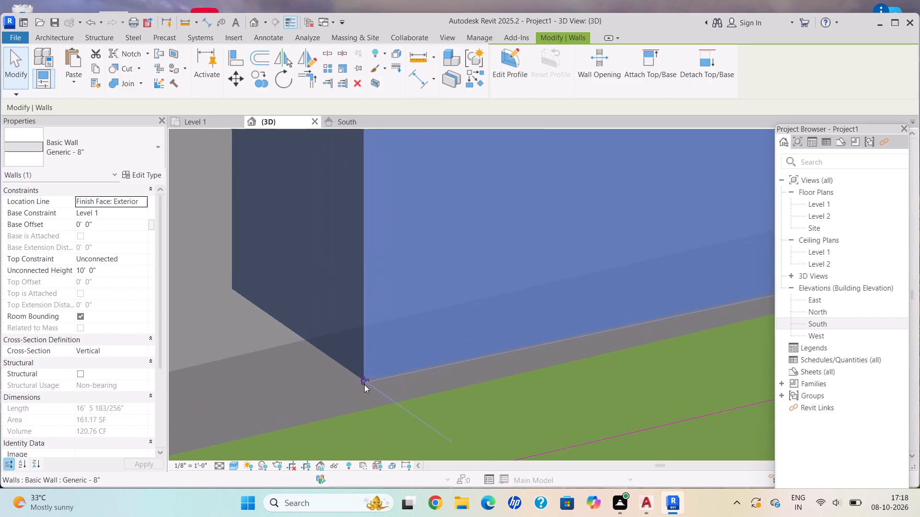
pyautogui.scroll(5, 358, 385)
pyautogui.moveTo(367, 374); pyautogui.dragTo(396, 371)
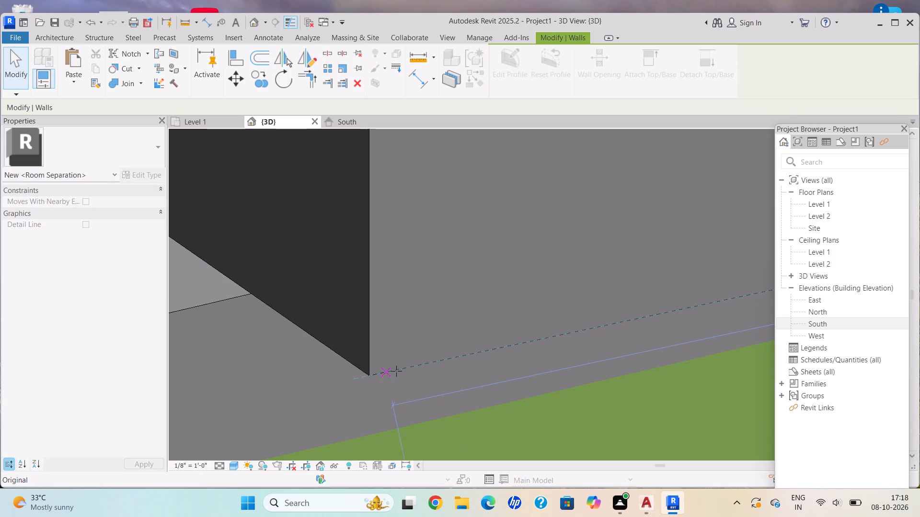
pyautogui.moveTo(396, 371); pyautogui.dragTo(420, 364)
pyautogui.moveTo(434, 360); pyautogui.dragTo(470, 353)
pyautogui.moveTo(522, 341); pyautogui.dragTo(563, 335)
# Trim the front wall's car-bay end a little more, to a wall length of about 16' 3 1/4".
pyautogui.scroll(-9, 571, 330)
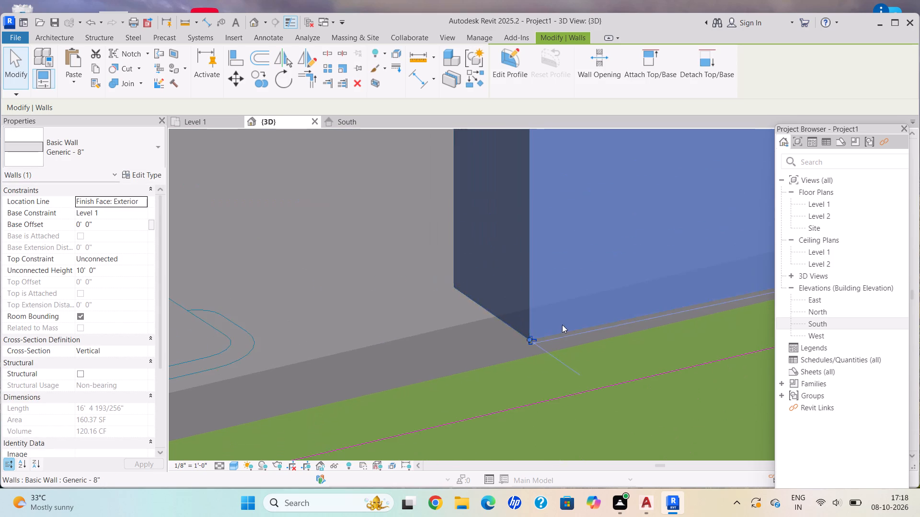
pyautogui.moveTo(477, 367); pyautogui.dragTo(367, 399, button='middle')
pyautogui.scroll(17, 385, 371)
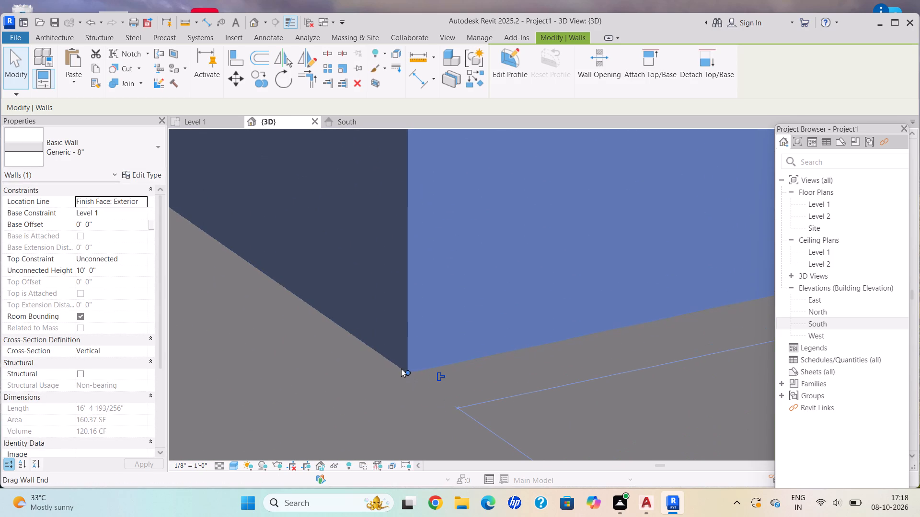
pyautogui.moveTo(408, 370); pyautogui.dragTo(652, 309)
# Pull the front wall's open end back along its line to a wall length of about 15' 11".
pyautogui.scroll(-7, 675, 313)
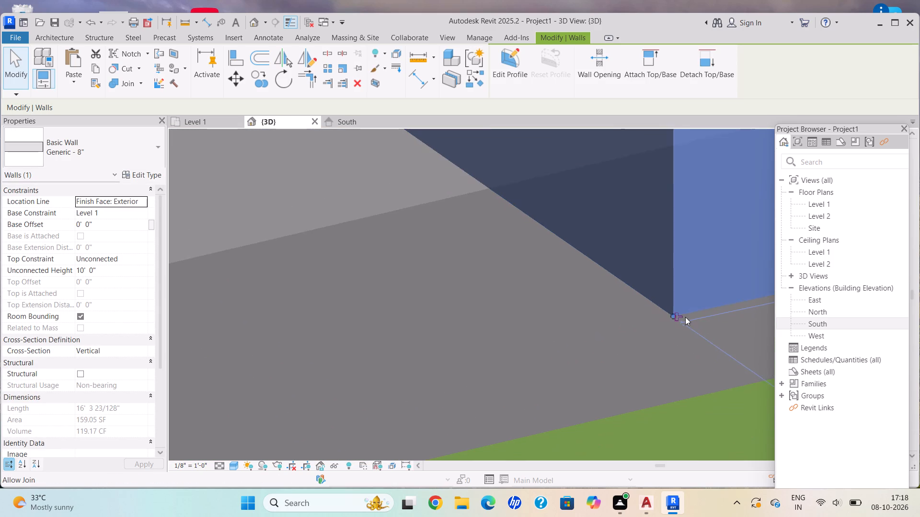
pyautogui.keyDown('shift'); pyautogui.moveTo(650, 303); pyautogui.dragTo(617, 291, button='middle'); pyautogui.keyUp('shift')
pyautogui.scroll(-7, 617, 291)
pyautogui.scroll(1, 604, 234)
pyautogui.scroll(-13, 609, 236)
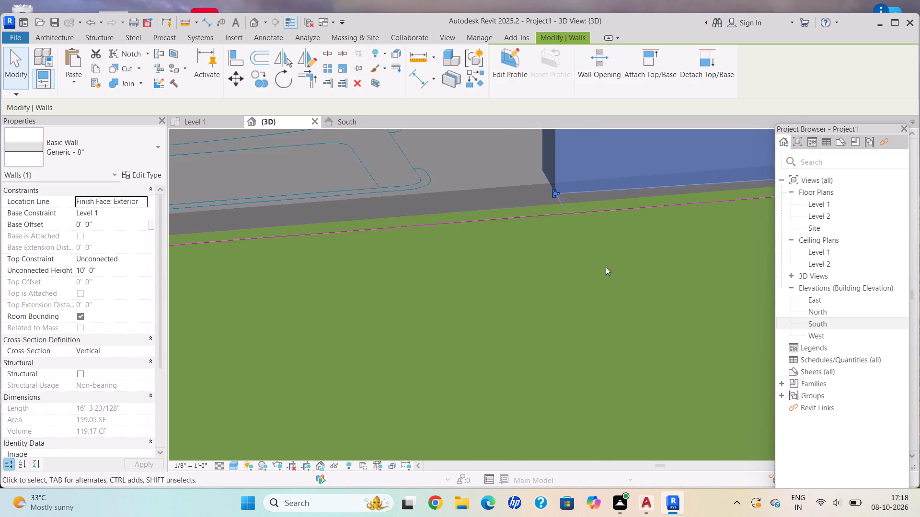
pyautogui.scroll(-2, 606, 267)
pyautogui.moveTo(588, 236); pyautogui.dragTo(283, 368, button='middle')
pyautogui.scroll(11, 283, 367)
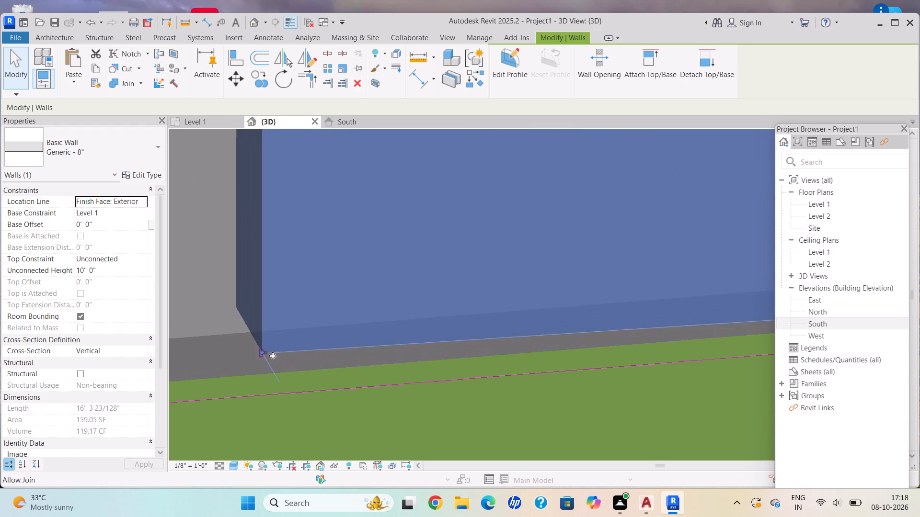
pyautogui.moveTo(261, 352); pyautogui.dragTo(331, 348)
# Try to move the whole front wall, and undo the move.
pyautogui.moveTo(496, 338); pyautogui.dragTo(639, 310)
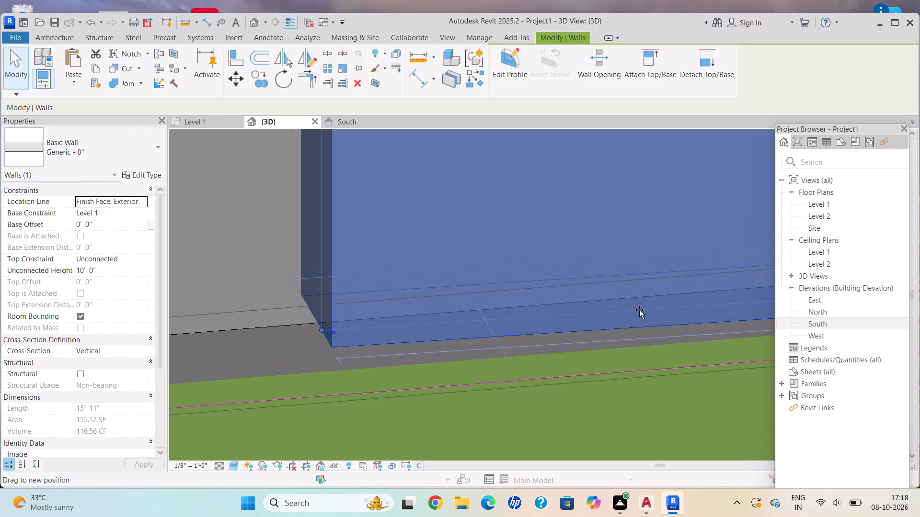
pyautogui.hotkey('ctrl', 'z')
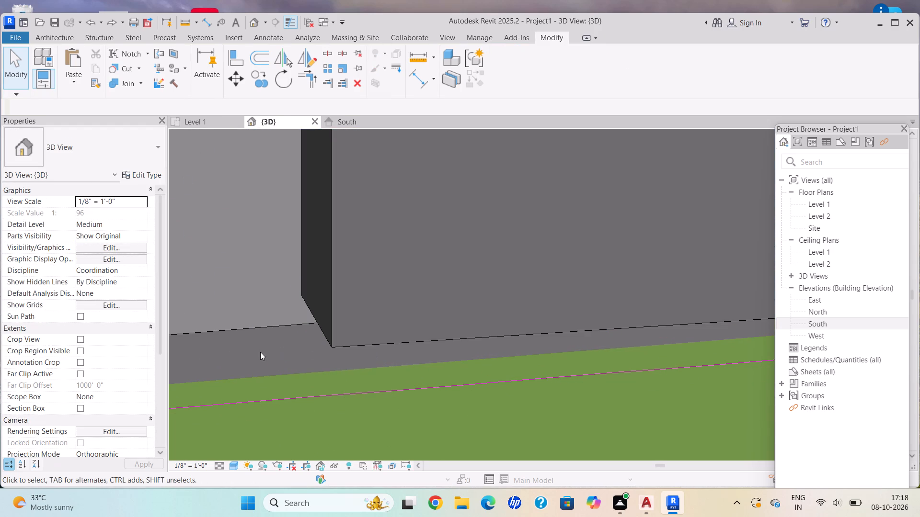
# Reselect the front wall and shorten it from its car-bay end to about 14' 8 1/2".
pyautogui.scroll(2, 326, 325)
pyautogui.click(333, 326)
pyautogui.moveTo(333, 356); pyautogui.dragTo(397, 354)
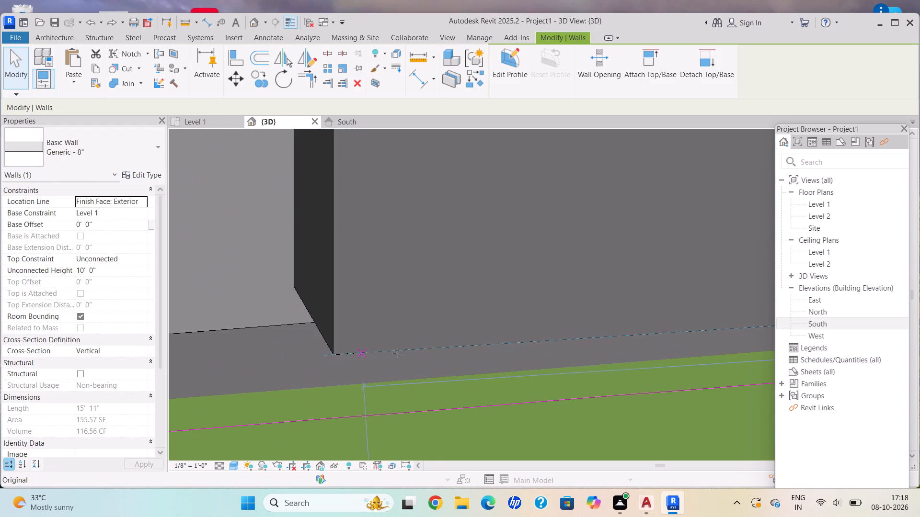
pyautogui.moveTo(397, 354); pyautogui.dragTo(654, 323)
# Continue pulling the front wall's open end toward the interior partition, to a length of about 13' 9".
pyautogui.scroll(-5, 655, 323)
pyautogui.moveTo(634, 321); pyautogui.dragTo(396, 378, button='middle')
pyautogui.scroll(-4, 443, 369)
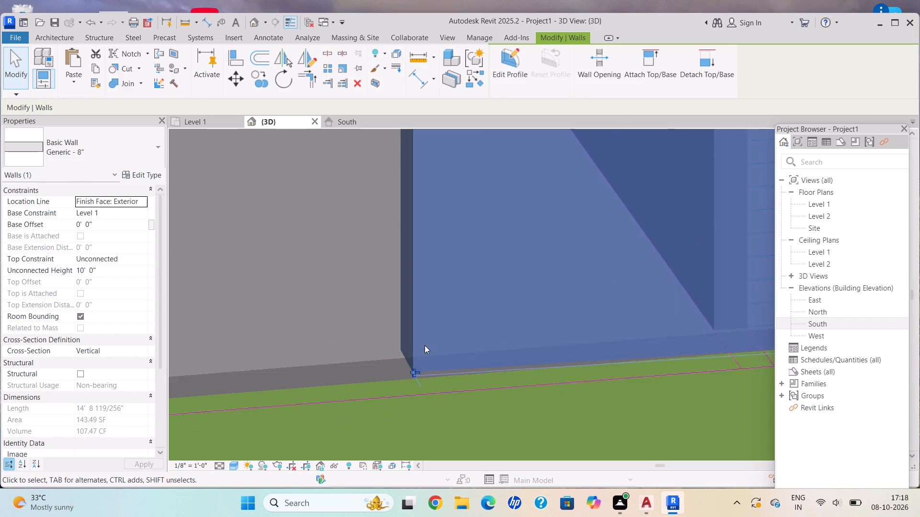
pyautogui.scroll(-2, 425, 345)
pyautogui.scroll(3, 460, 356)
pyautogui.scroll(10, 424, 375)
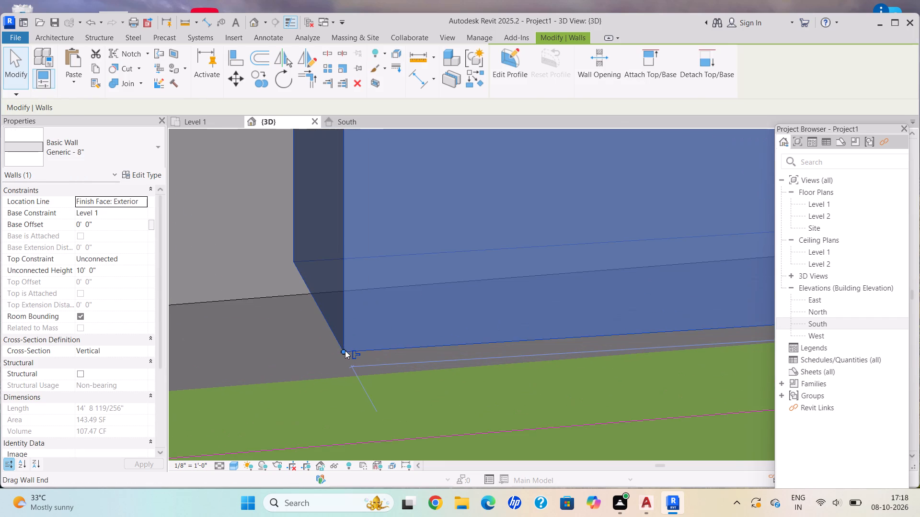
pyautogui.moveTo(341, 350); pyautogui.dragTo(677, 319)
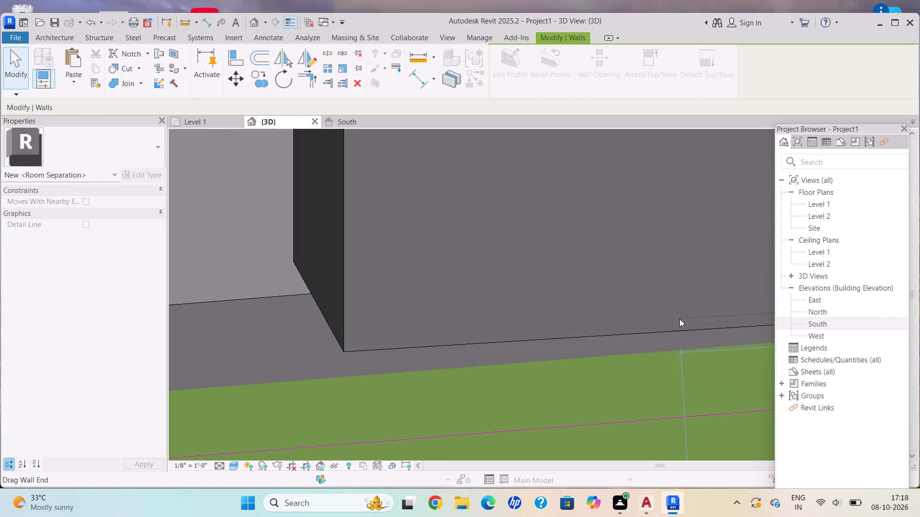
# Shorten the front wall further from its car-bay end to a length of about 12' 10 1/2".
pyautogui.scroll(-4, 679, 319)
pyautogui.moveTo(678, 317); pyautogui.dragTo(297, 402, button='middle')
pyautogui.scroll(-9, 525, 387)
pyautogui.scroll(2, 448, 412)
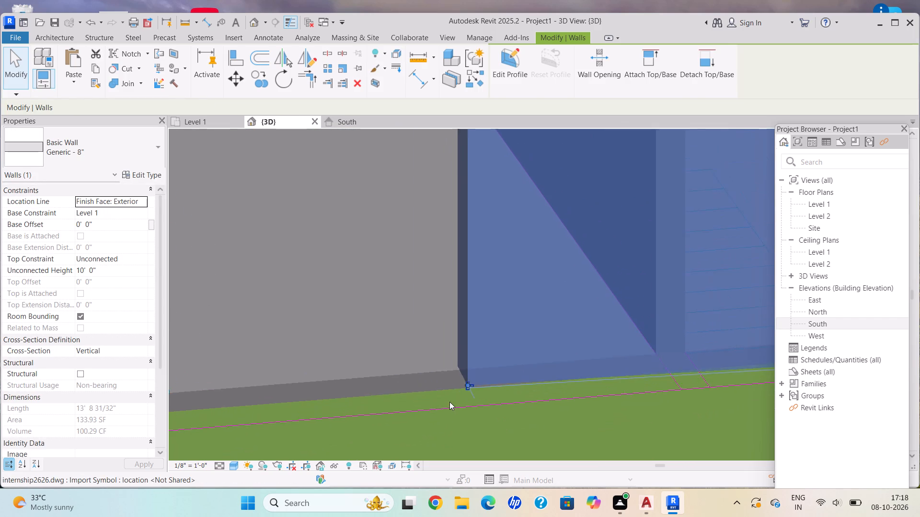
pyautogui.scroll(4, 449, 402)
pyautogui.scroll(-1, 475, 381)
pyautogui.scroll(6, 475, 381)
pyautogui.moveTo(463, 383); pyautogui.dragTo(695, 366)
# Pull the front wall's open end back slightly along the slab edge, to a length of about 12' 7".
pyautogui.scroll(-6, 698, 363)
pyautogui.moveTo(696, 358); pyautogui.dragTo(399, 354, button='middle')
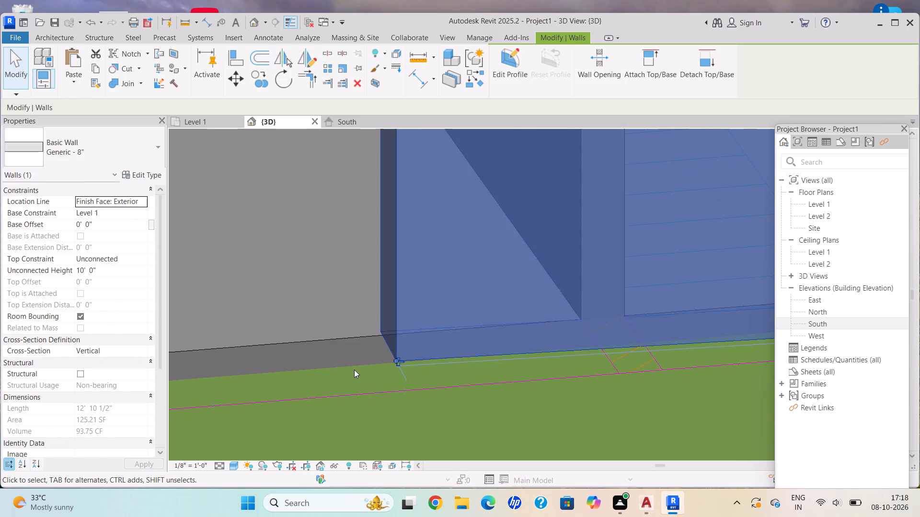
pyautogui.scroll(17, 356, 370)
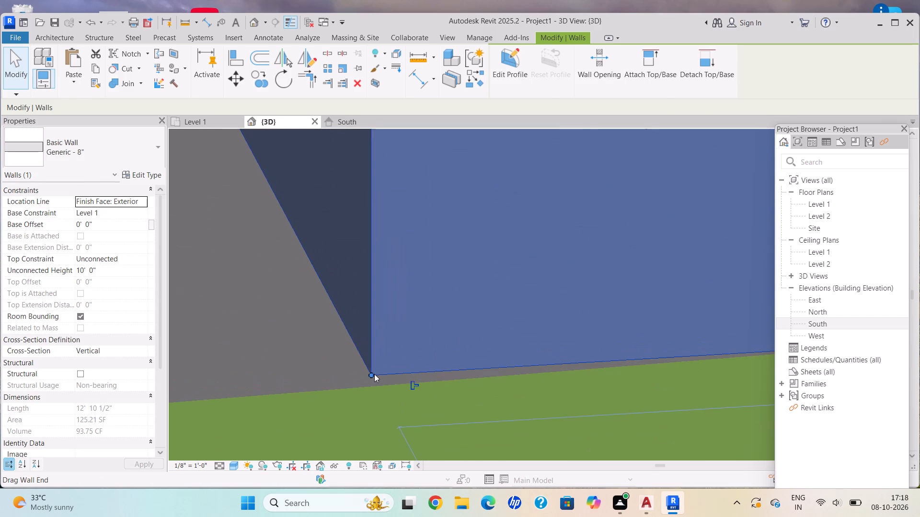
pyautogui.moveTo(372, 374); pyautogui.dragTo(739, 349)
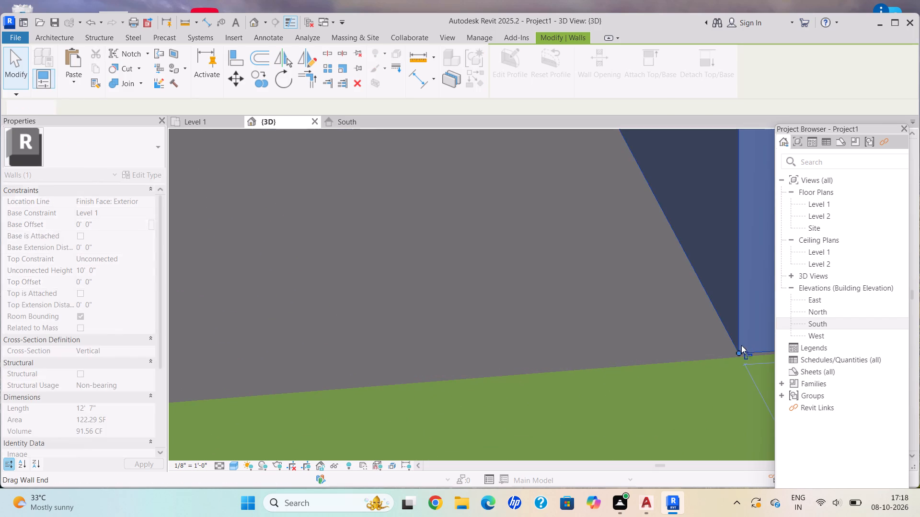
# Shorten the front wall from its car-bay end to a length of 12' 0".
pyautogui.scroll(-5, 741, 344)
pyautogui.moveTo(740, 344); pyautogui.dragTo(267, 425, button='middle')
pyautogui.scroll(-11, 264, 427)
pyautogui.moveTo(295, 415); pyautogui.dragTo(398, 380, button='middle')
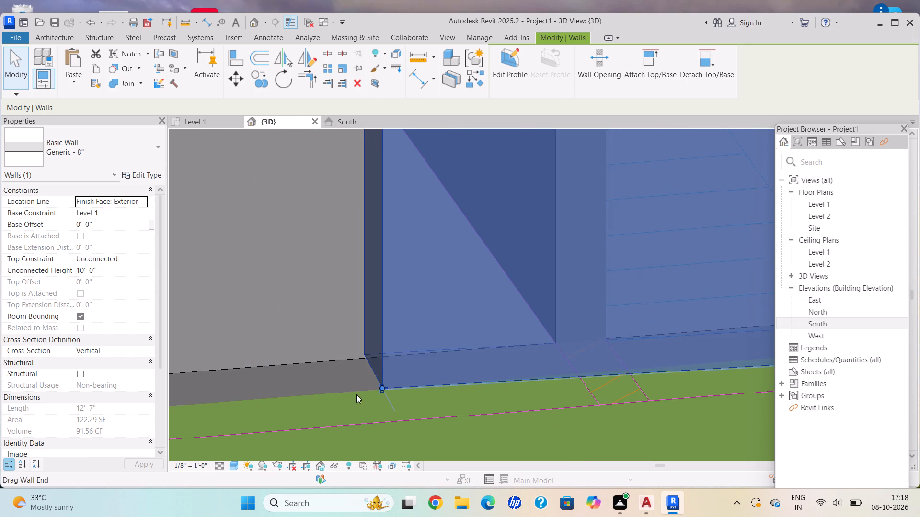
pyautogui.scroll(8, 356, 394)
pyautogui.middleClick(416, 382)
pyautogui.moveTo(387, 386); pyautogui.dragTo(218, 404, button='middle')
pyautogui.scroll(4, 203, 410)
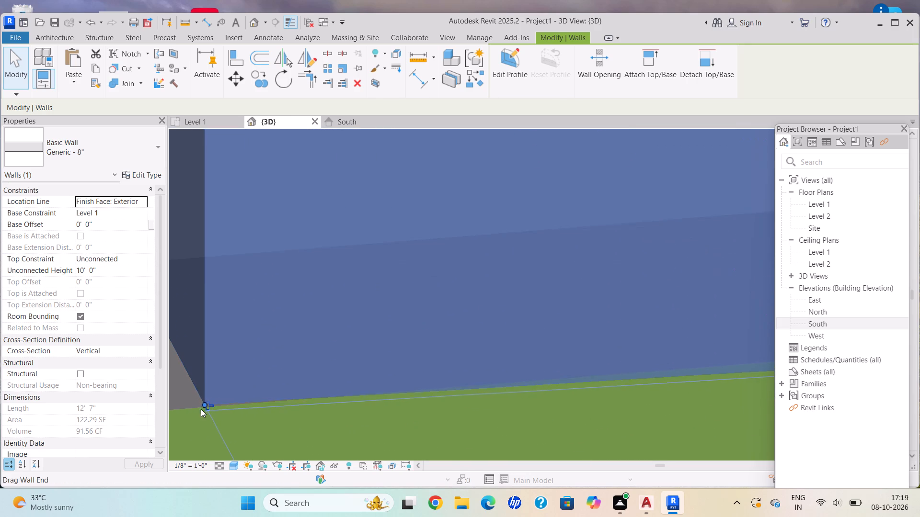
pyautogui.moveTo(205, 404); pyautogui.dragTo(544, 366)
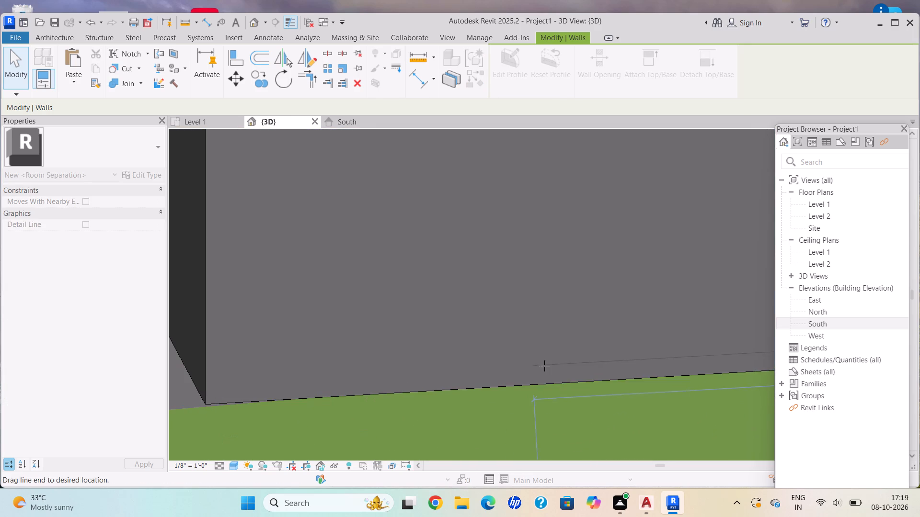
pyautogui.moveTo(544, 366); pyautogui.dragTo(624, 377)
# Bring the front wall's open end closer to the interior partition, to a wall length of 11' 8".
pyautogui.scroll(-5, 624, 377)
pyautogui.moveTo(624, 377); pyautogui.dragTo(288, 411, button='middle')
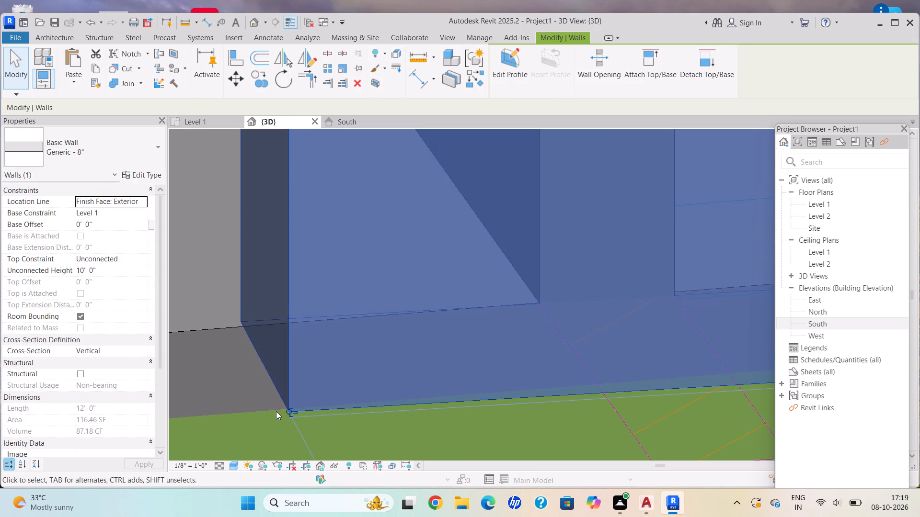
pyautogui.scroll(8, 276, 412)
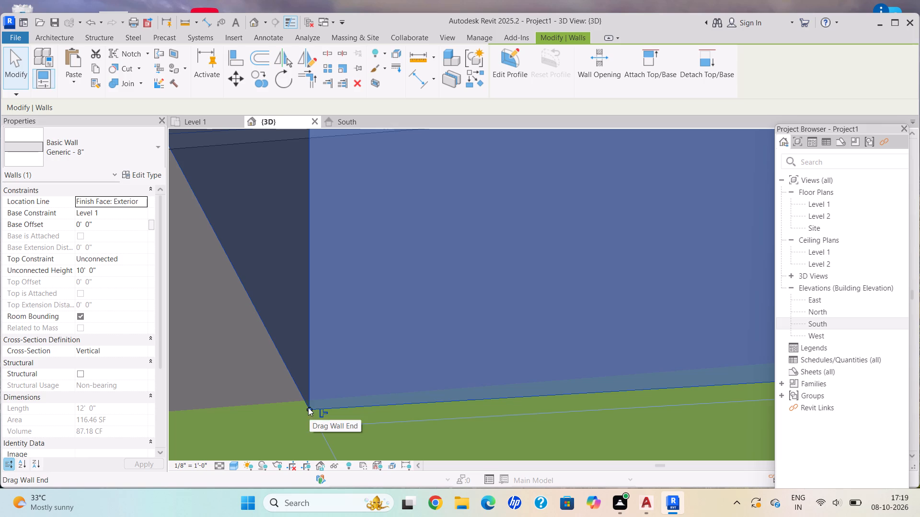
pyautogui.moveTo(308, 406); pyautogui.dragTo(671, 389)
# Shorten the front wall from its car-bay end to a length of 11' 3 3/4".
pyautogui.scroll(-6, 666, 385)
pyautogui.moveTo(665, 384); pyautogui.dragTo(317, 416, button='middle')
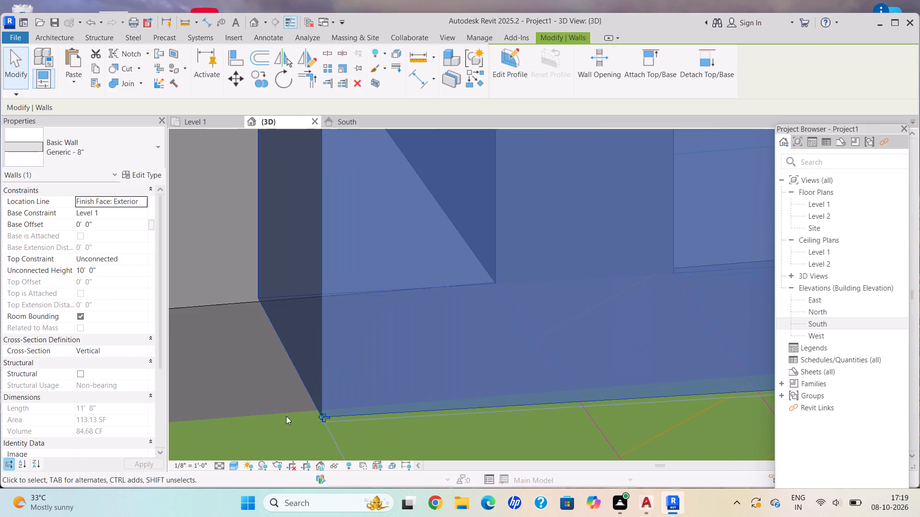
pyautogui.scroll(8, 323, 417)
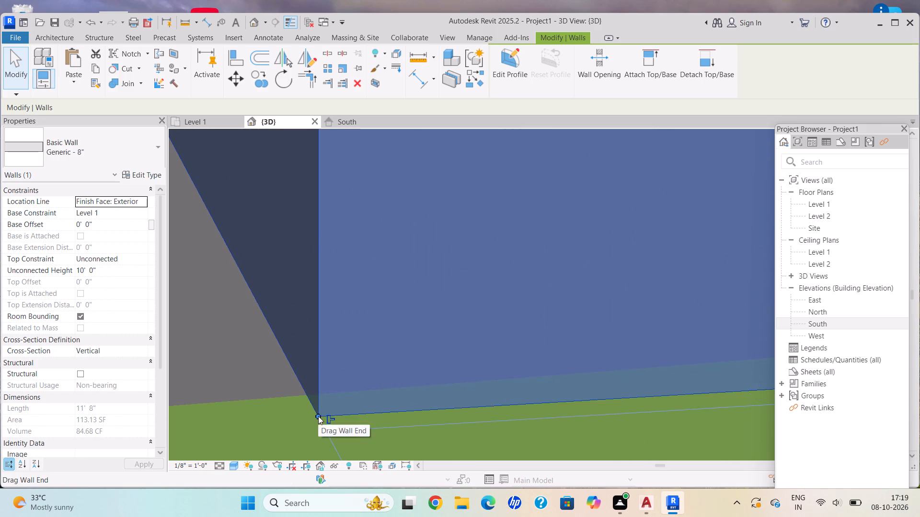
pyautogui.moveTo(318, 416); pyautogui.dragTo(694, 402)
pyautogui.scroll(-6, 694, 393)
pyautogui.moveTo(694, 393); pyautogui.dragTo(545, 428, button='middle')
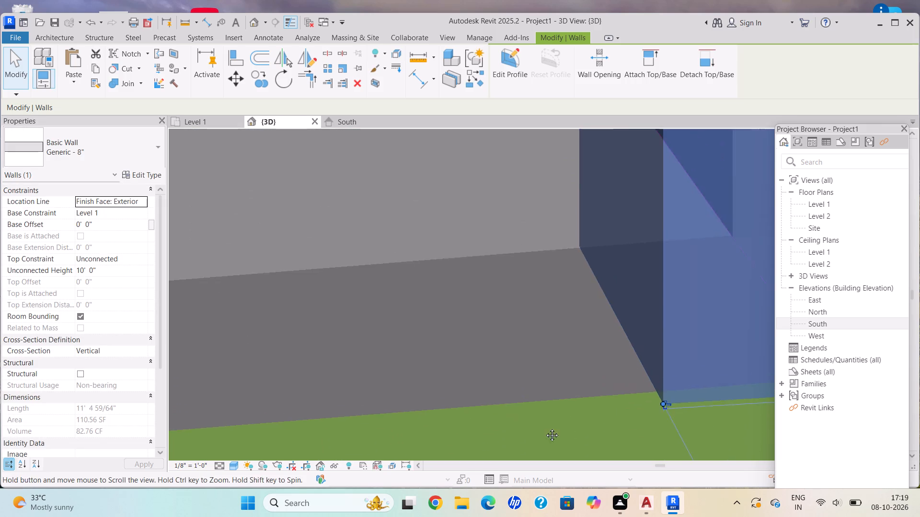
pyautogui.moveTo(545, 428); pyautogui.dragTo(484, 434, button='middle')
pyautogui.scroll(9, 471, 431)
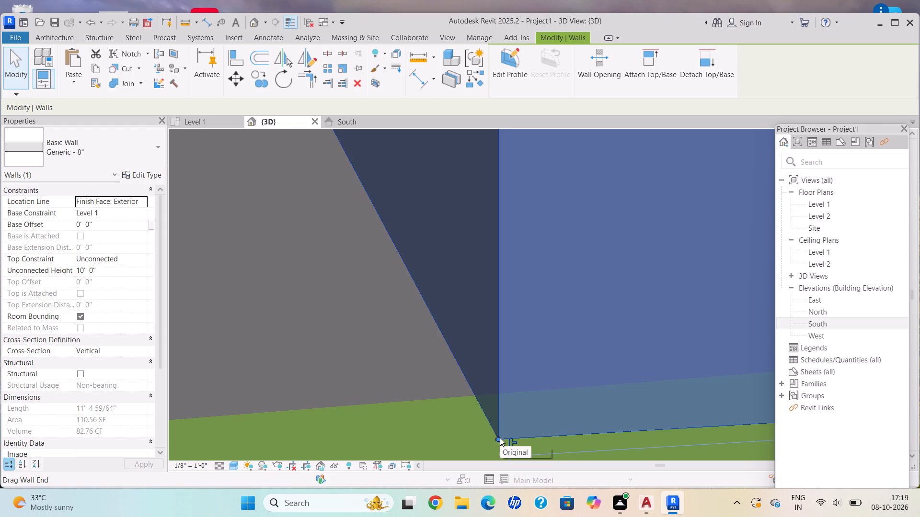
pyautogui.moveTo(500, 438); pyautogui.dragTo(707, 424)
# Shorten the front wall to the partition line of the imported drawing, at a length of about 11' 1 1/2".
pyautogui.scroll(-4, 722, 419)
pyautogui.moveTo(722, 419); pyautogui.dragTo(307, 426, button='middle')
pyautogui.scroll(-1, 304, 426)
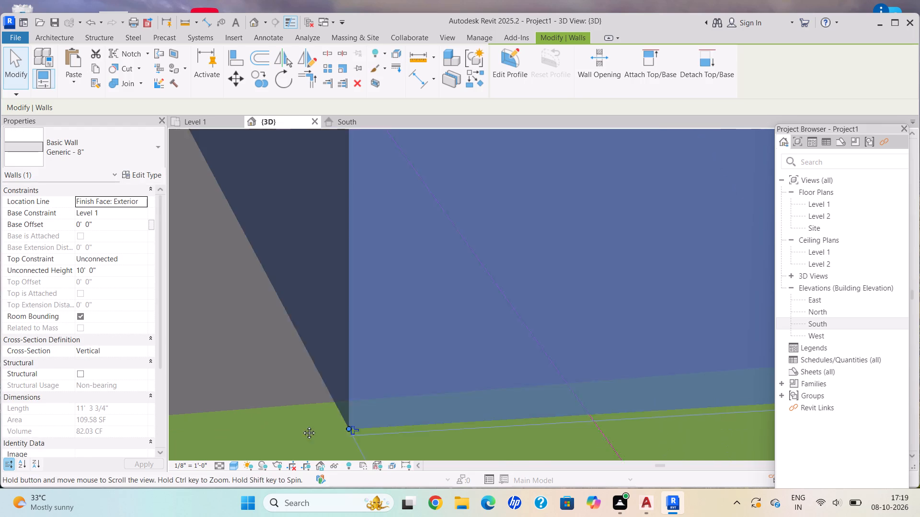
pyautogui.scroll(-9, 345, 406)
pyautogui.moveTo(398, 377); pyautogui.dragTo(432, 372, button='middle')
pyautogui.scroll(6, 370, 398)
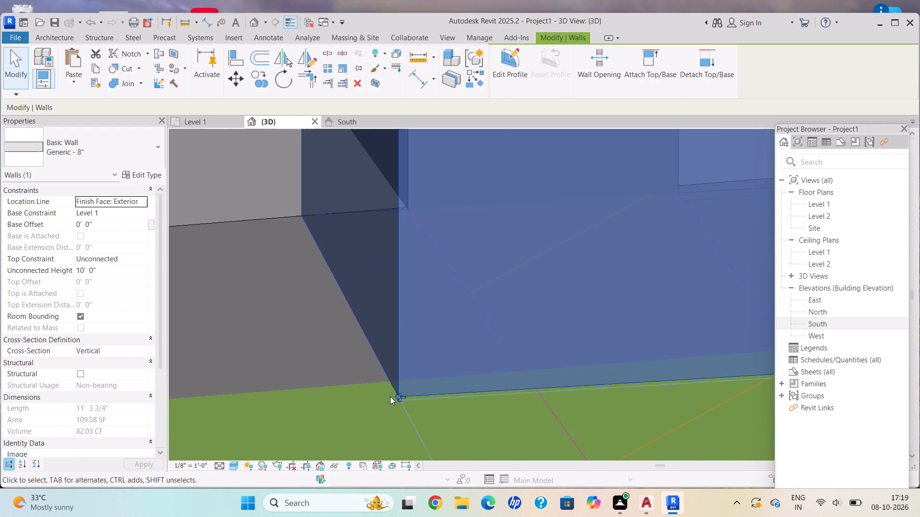
pyautogui.moveTo(399, 396); pyautogui.dragTo(537, 392)
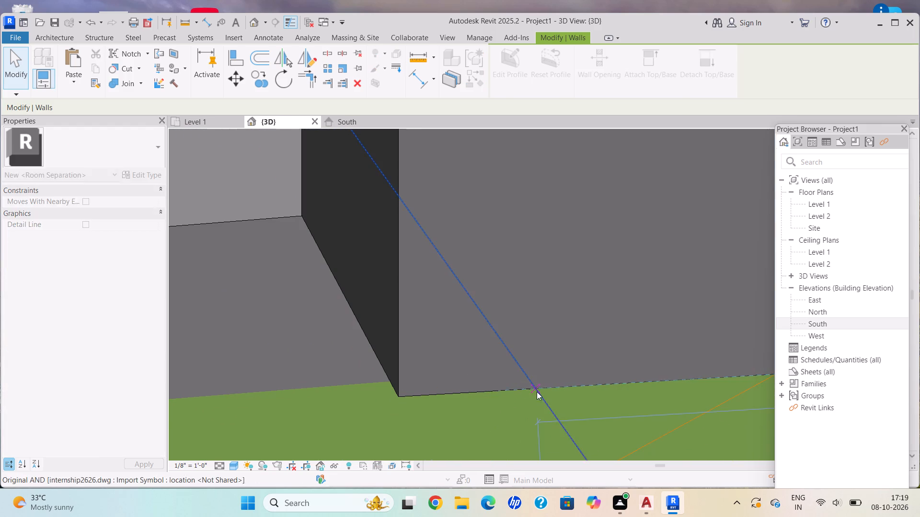
pyautogui.press('Escape')
# Extend the front wall's open end slightly back toward the car bay, to a wall length of 11' 2".
pyautogui.scroll(-7, 526, 364)
pyautogui.keyDown('shift'); pyautogui.moveTo(518, 358); pyautogui.dragTo(503, 353, button='middle'); pyautogui.keyUp('shift')
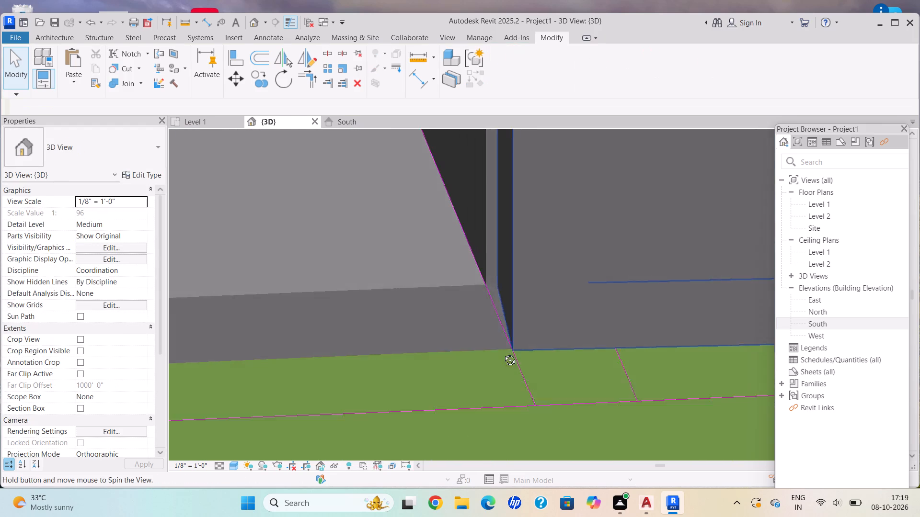
pyautogui.keyDown('shift'); pyautogui.moveTo(503, 353); pyautogui.dragTo(502, 352, button='middle'); pyautogui.keyUp('shift')
pyautogui.scroll(4, 504, 339)
pyautogui.click(507, 327)
pyautogui.scroll(3, 500, 331)
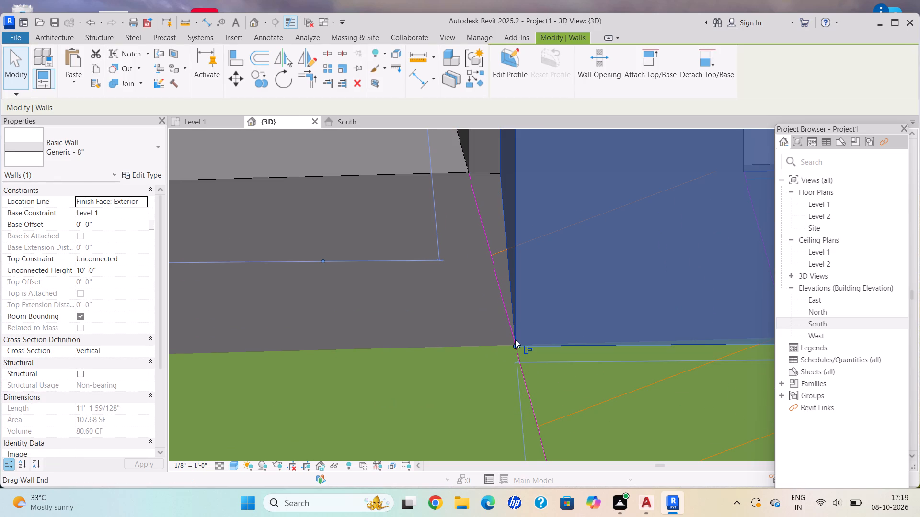
pyautogui.moveTo(511, 344); pyautogui.dragTo(494, 344)
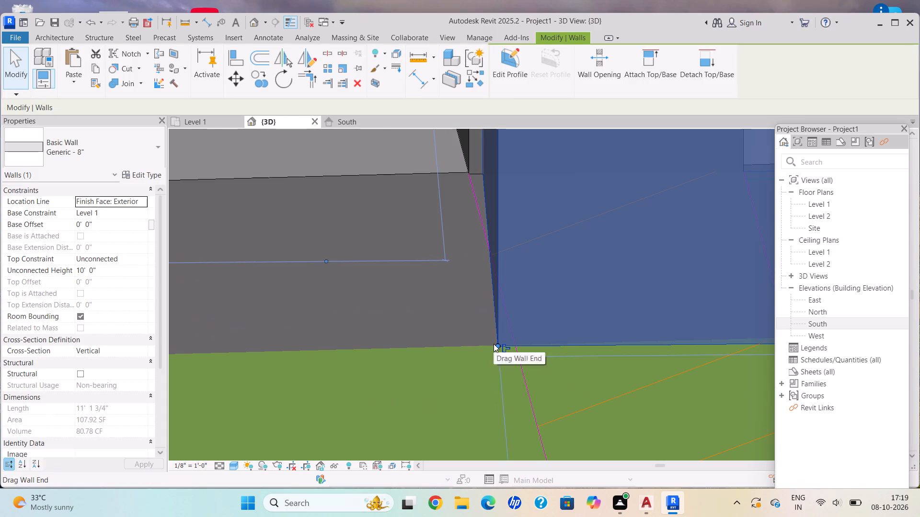
pyautogui.moveTo(497, 346); pyautogui.dragTo(481, 346)
# Examine the junction of the front wall's open end, the interior partition and the floor slab edge from several angles.
pyautogui.scroll(-4, 481, 346)
pyautogui.keyDown('shift'); pyautogui.moveTo(491, 341); pyautogui.dragTo(511, 319, button='middle'); pyautogui.keyUp('shift')
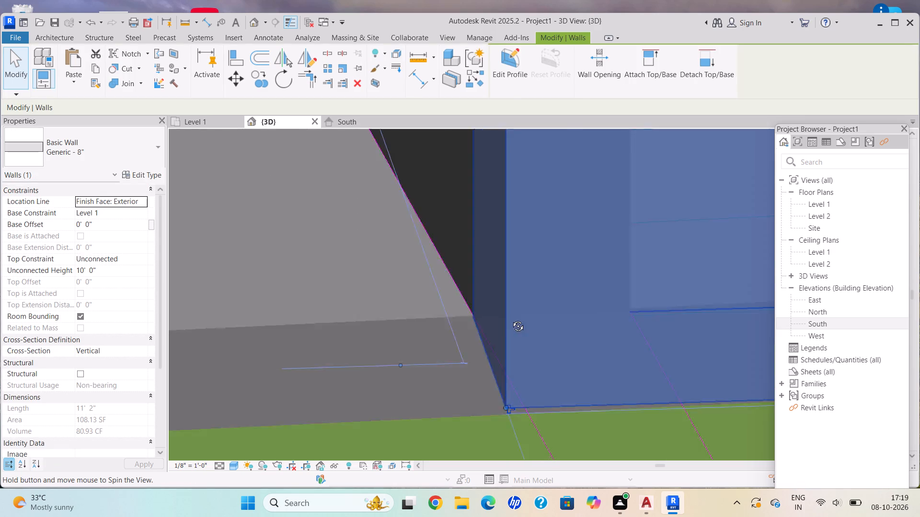
pyautogui.keyDown('shift'); pyautogui.moveTo(511, 319); pyautogui.dragTo(535, 304, button='middle'); pyautogui.keyUp('shift')
pyautogui.scroll(-5, 535, 306)
pyautogui.moveTo(520, 291); pyautogui.dragTo(552, 300, button='middle')
pyautogui.keyDown('shift'); pyautogui.scroll(1, 526, 291); pyautogui.keyUp('shift')
pyautogui.keyDown('shift'); pyautogui.middleClick(554, 301); pyautogui.keyUp('shift')
pyautogui.scroll(-7, 554, 301)
pyautogui.scroll(1, 528, 281)
pyautogui.scroll(-1, 503, 258)
pyautogui.keyDown('shift'); pyautogui.moveTo(503, 258); pyautogui.dragTo(541, 326, button='middle'); pyautogui.keyUp('shift')
pyautogui.scroll(-3, 542, 323)
pyautogui.moveTo(507, 292); pyautogui.dragTo(410, 226, button='middle')
pyautogui.scroll(8, 506, 283)
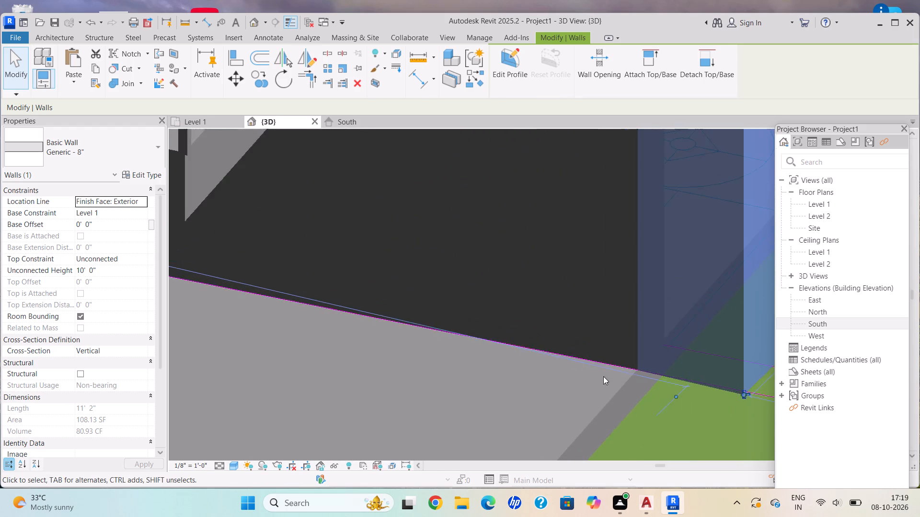
pyautogui.scroll(4, 603, 376)
pyautogui.keyDown('shift'); pyautogui.moveTo(625, 380); pyautogui.dragTo(608, 407, button='middle'); pyautogui.keyUp('shift')
pyautogui.scroll(7, 460, 309)
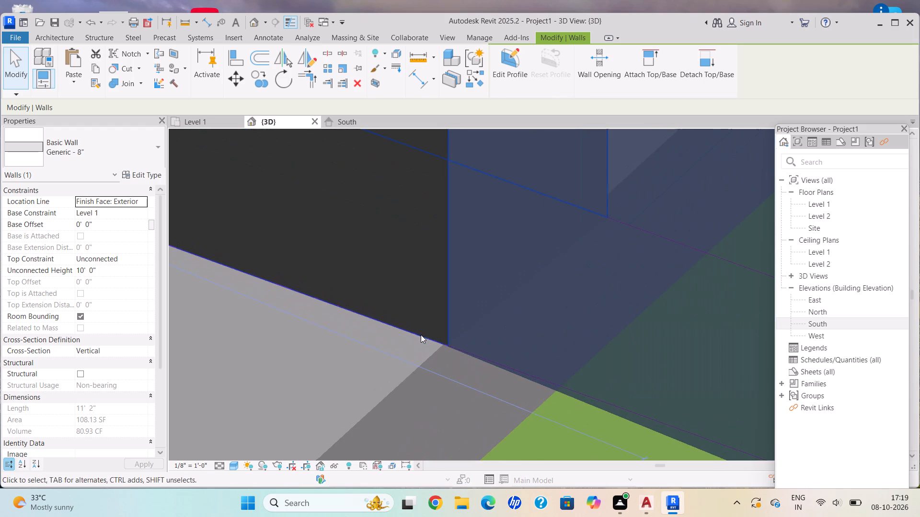
pyautogui.click(425, 336)
pyautogui.scroll(-1, 445, 345)
pyautogui.keyDown('shift'); pyautogui.moveTo(437, 345); pyautogui.dragTo(406, 344, button='middle'); pyautogui.keyUp('shift')
pyautogui.scroll(-10, 405, 342)
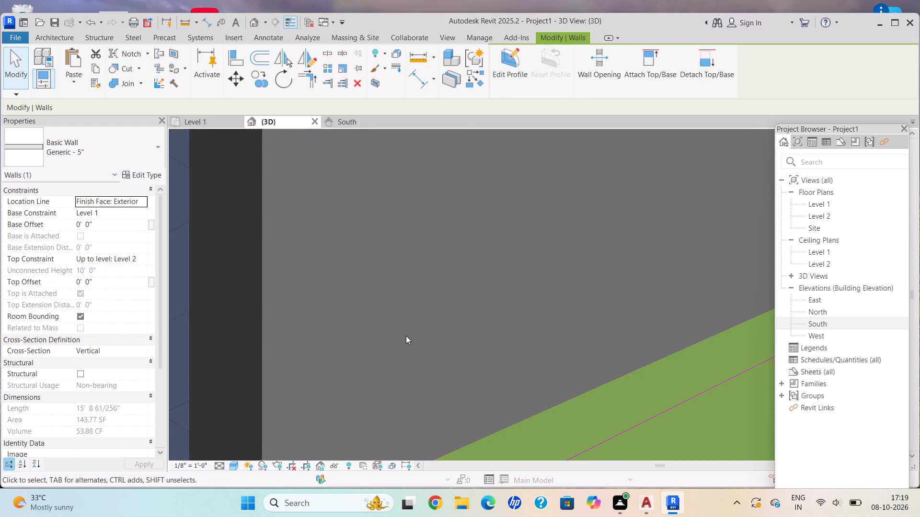
pyautogui.moveTo(409, 337); pyautogui.dragTo(643, 107, button='middle')
pyautogui.scroll(5, 515, 204)
pyautogui.press('Escape')
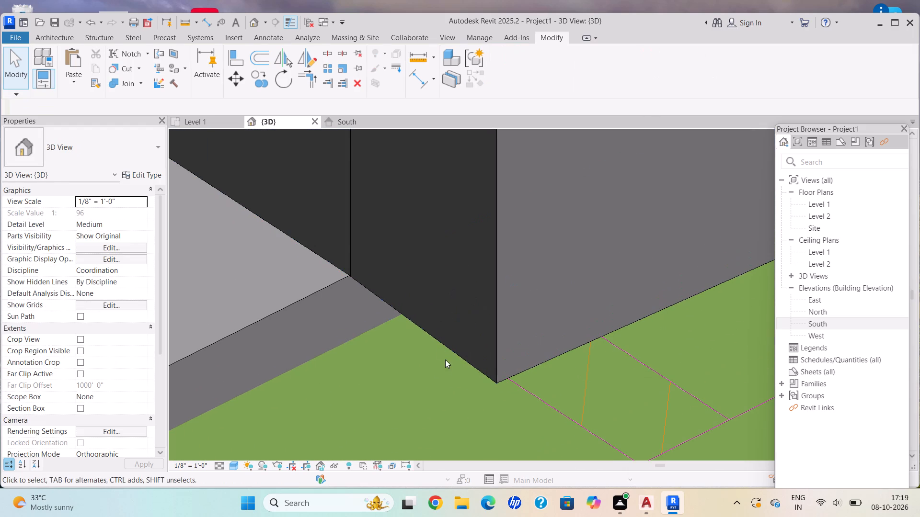
pyautogui.keyDown('shift'); pyautogui.moveTo(430, 362); pyautogui.dragTo(404, 350, button='middle'); pyautogui.keyUp('shift')
pyautogui.scroll(-5, 392, 316)
pyautogui.moveTo(458, 306); pyautogui.dragTo(819, 236, button='middle')
pyautogui.scroll(-2, 672, 302)
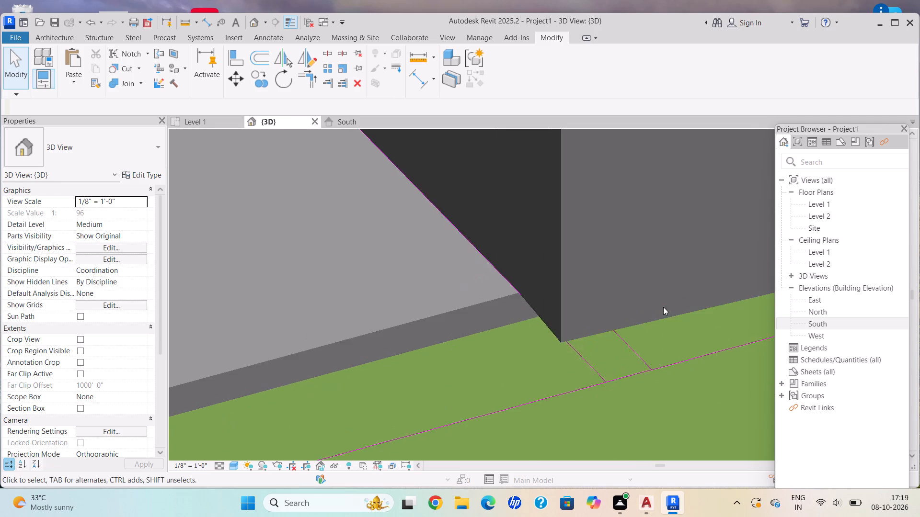
pyautogui.keyDown('shift'); pyautogui.moveTo(614, 304); pyautogui.dragTo(588, 292, button='middle'); pyautogui.keyUp('shift')
pyautogui.scroll(-2, 437, 316)
pyautogui.keyDown('shift'); pyautogui.moveTo(382, 324); pyautogui.dragTo(364, 275, button='middle'); pyautogui.keyUp('shift')
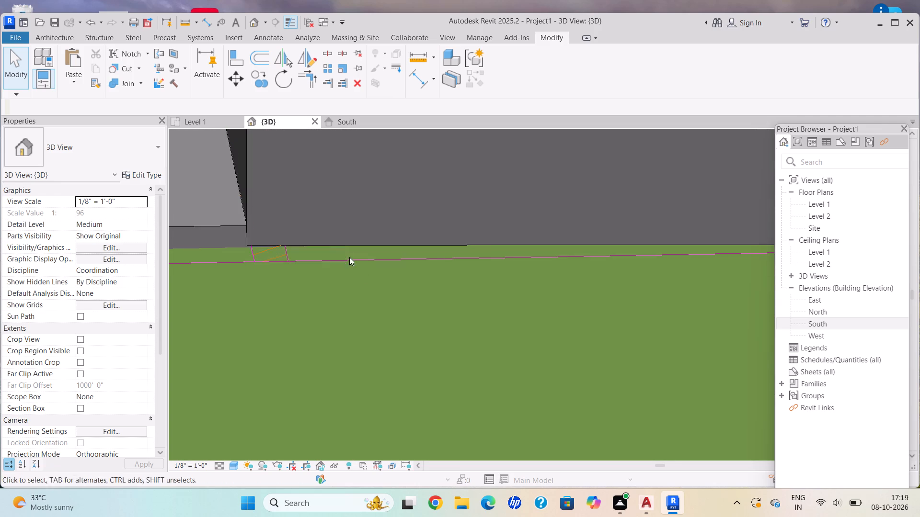
# Delete the Generic - 12" ground-floor slab beneath the house and car bay.
pyautogui.scroll(-3, 327, 222)
pyautogui.scroll(-10, 299, 269)
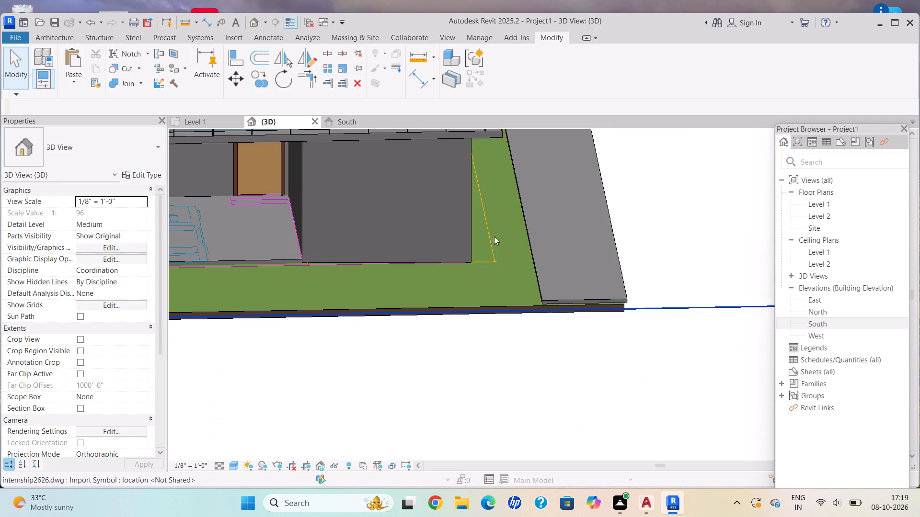
pyautogui.keyDown('shift'); pyautogui.moveTo(456, 274); pyautogui.dragTo(345, 315, button='middle'); pyautogui.keyUp('shift')
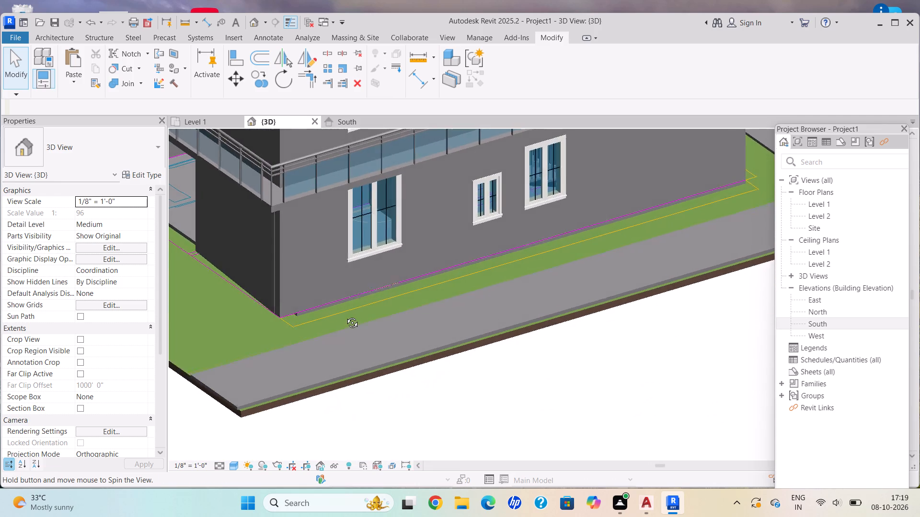
pyautogui.keyDown('shift'); pyautogui.moveTo(345, 315); pyautogui.dragTo(320, 286, button='middle'); pyautogui.keyUp('shift')
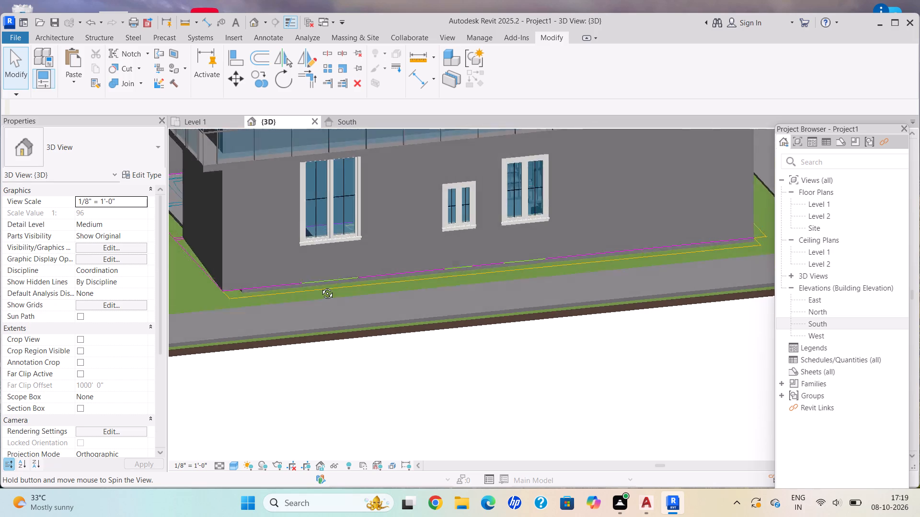
pyautogui.keyDown('shift'); pyautogui.moveTo(320, 286); pyautogui.dragTo(549, 296, button='middle'); pyautogui.keyUp('shift')
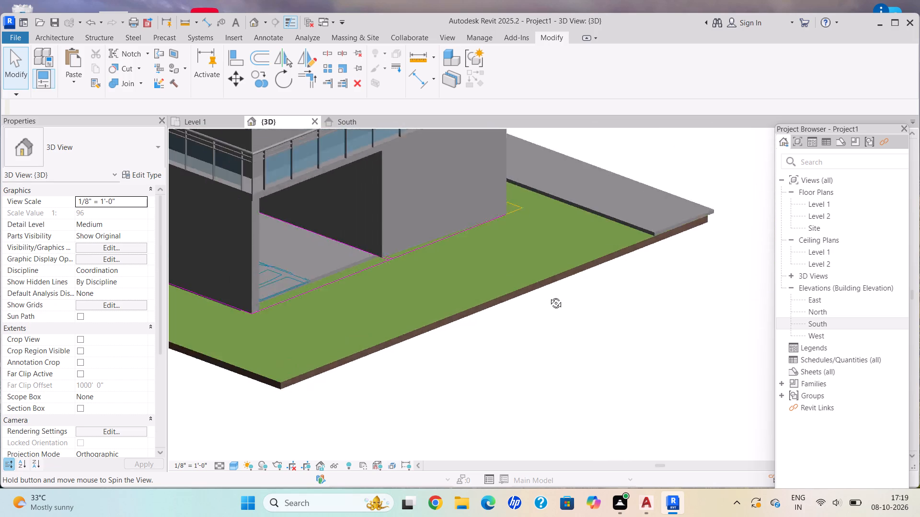
pyautogui.keyDown('shift'); pyautogui.moveTo(549, 296); pyautogui.dragTo(579, 296, button='middle'); pyautogui.keyUp('shift')
pyautogui.scroll(1, 377, 259)
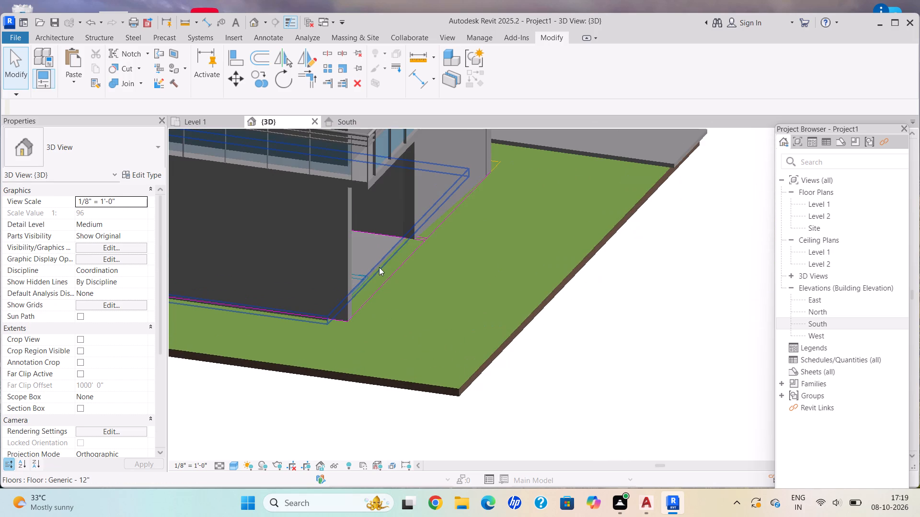
pyautogui.click(379, 267)
pyautogui.press('Delete')
# Start a new architectural floor on Level 1 using the Generic - 12" type and a rectangular boundary.
pyautogui.scroll(-8, 392, 274)
pyautogui.scroll(1, 395, 259)
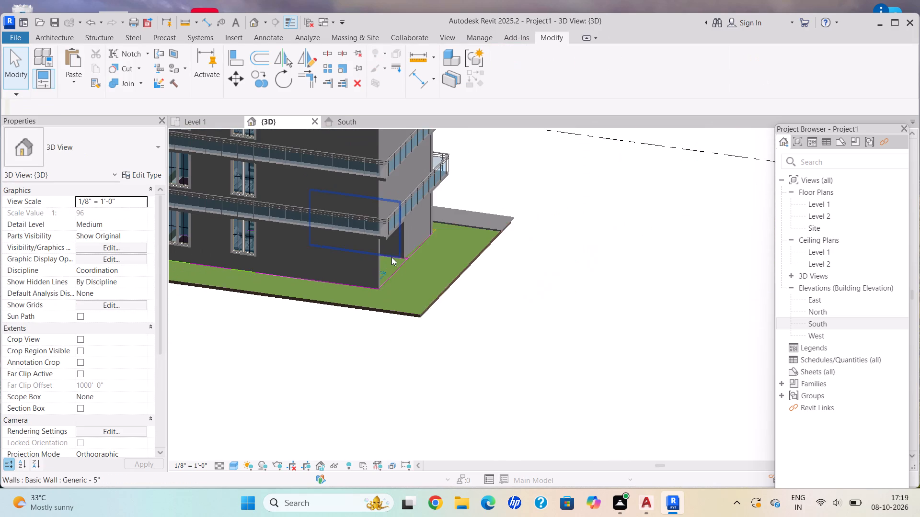
pyautogui.moveTo(391, 257); pyautogui.dragTo(429, 268, button='middle')
pyautogui.scroll(1, 424, 270)
pyautogui.click(53, 40)
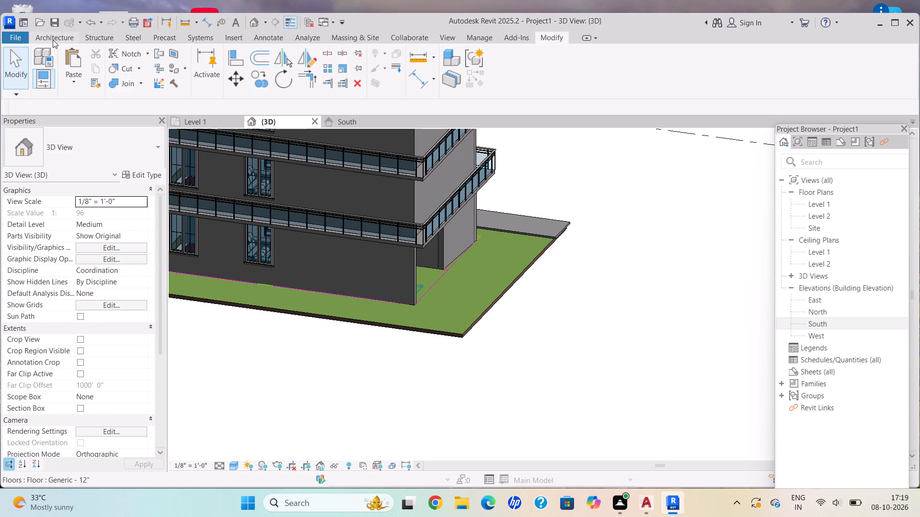
pyautogui.click(269, 80)
pyautogui.click(309, 102)
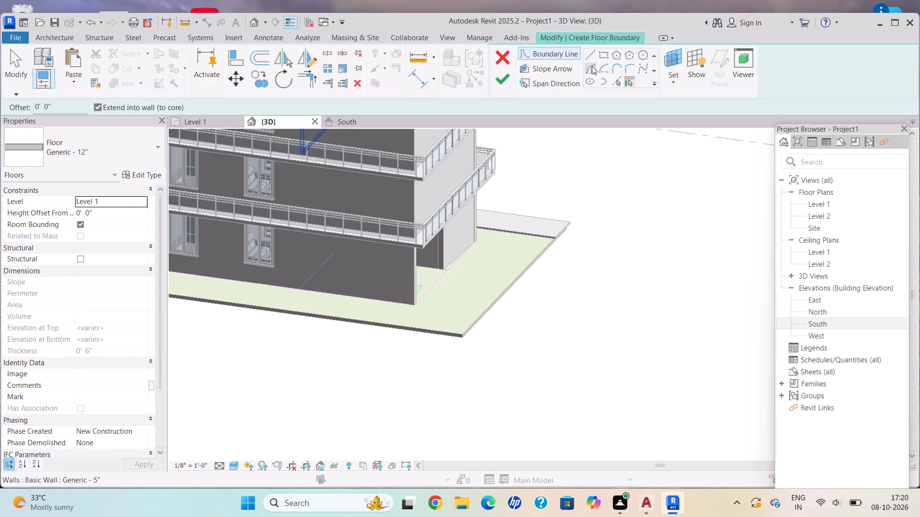
pyautogui.click(605, 49)
# Set the structure layer thickness of the Generic - 12" floor type to 6".
pyautogui.click(145, 176)
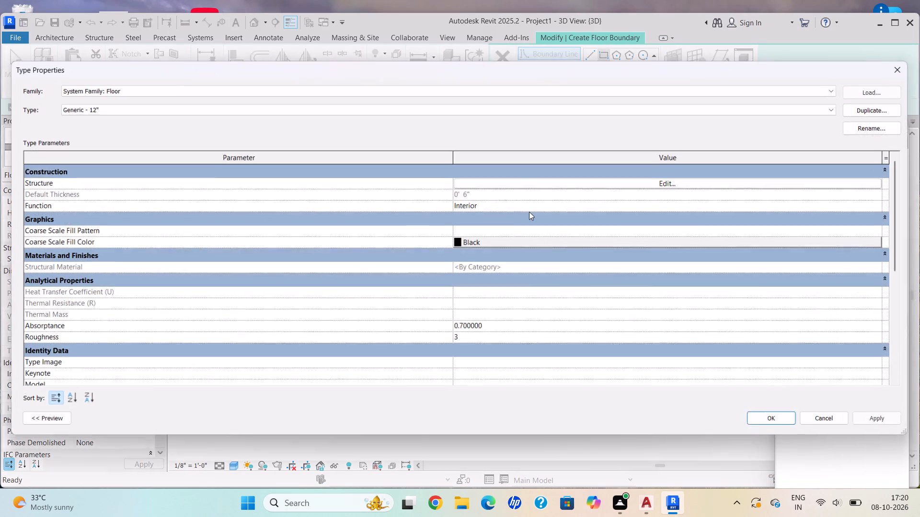
pyautogui.click(666, 182)
pyautogui.click(445, 188)
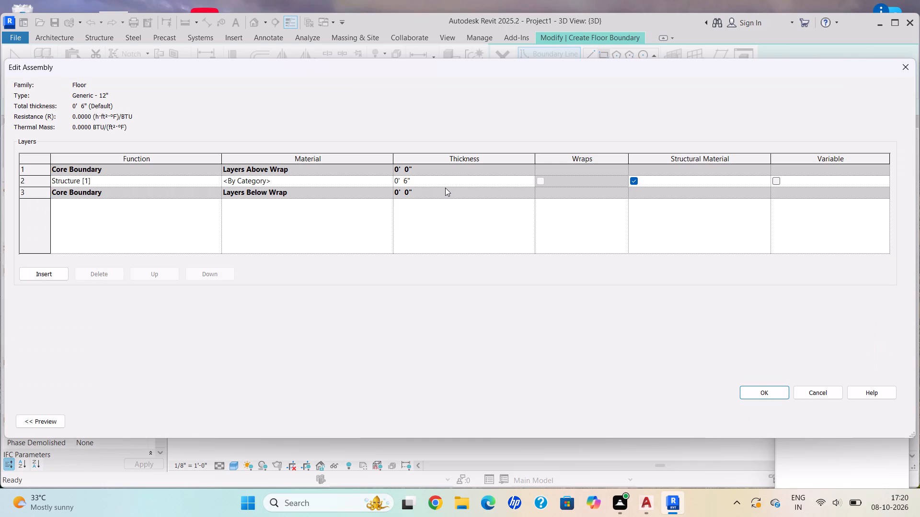
pyautogui.click(434, 185)
pyautogui.press('BackSpace')
pyautogui.press('BackSpace')
pyautogui.press('BackSpace')
pyautogui.press('BackSpace')
pyautogui.press('6')
pyautogui.hotkey('shift', '"')
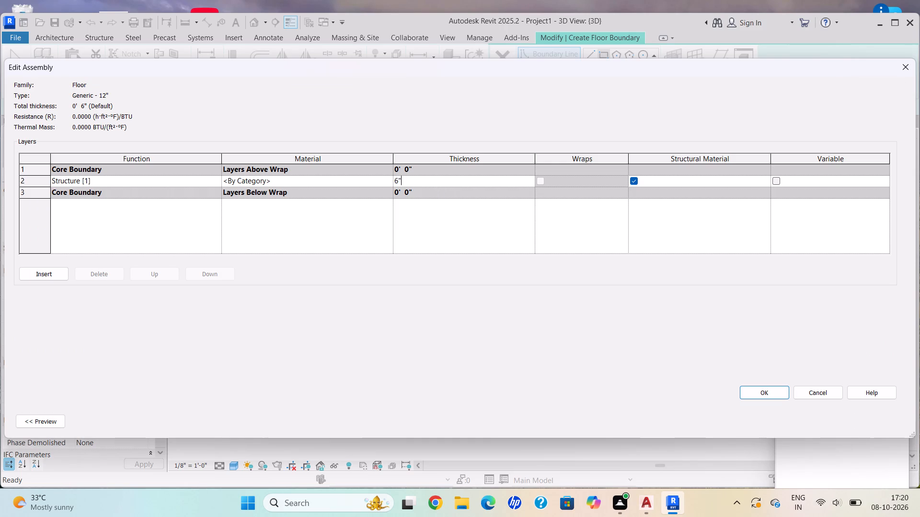
pyautogui.press('Return')
pyautogui.click(764, 390)
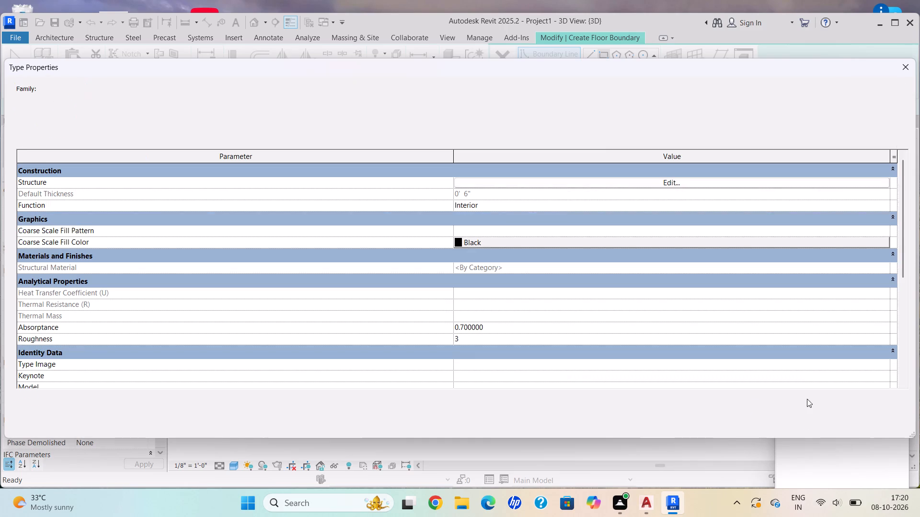
pyautogui.click(907, 426)
pyautogui.click(770, 423)
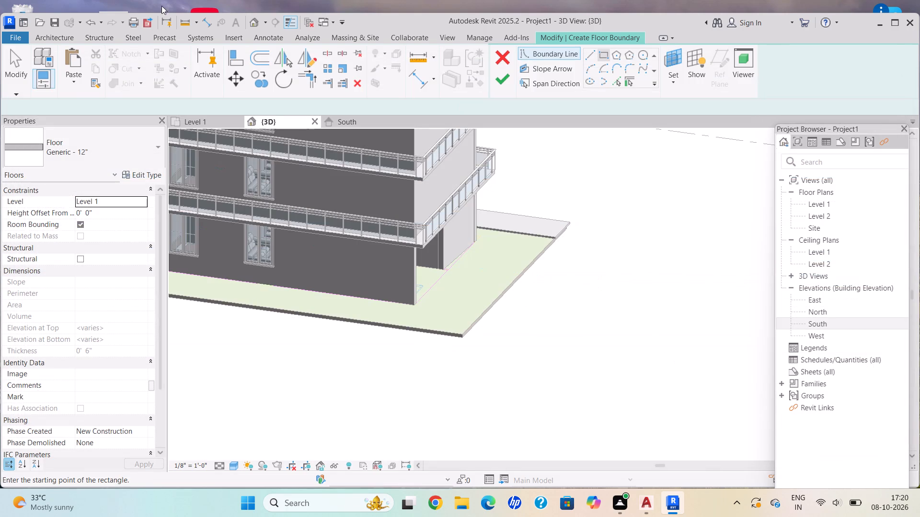
# On the Level 1 plan, start the floor boundary rectangle at the outer wall corner beside Bed Room 1.
pyautogui.click(209, 121)
pyautogui.scroll(-9, 282, 217)
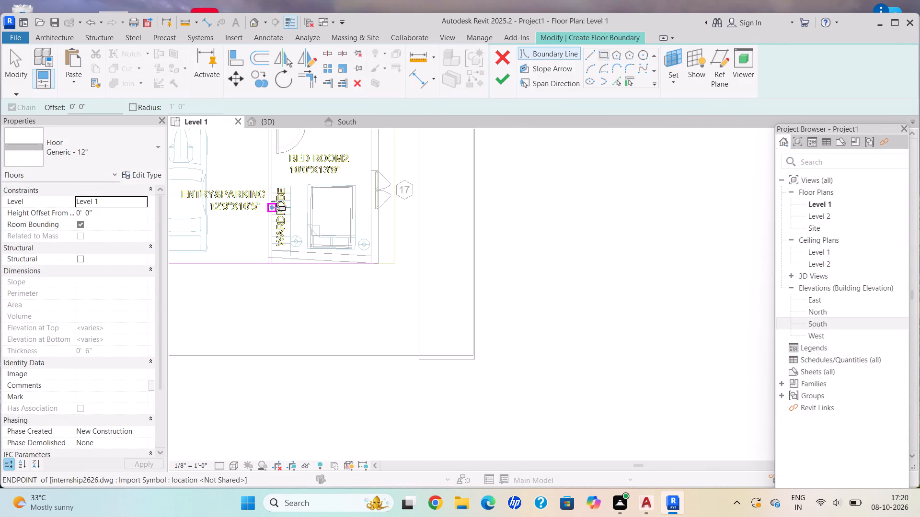
pyautogui.moveTo(276, 202); pyautogui.dragTo(354, 342, button='middle')
pyautogui.moveTo(281, 204); pyautogui.dragTo(299, 274, button='middle')
pyautogui.moveTo(314, 335); pyautogui.dragTo(323, 371, button='middle')
pyautogui.scroll(1, 233, 132)
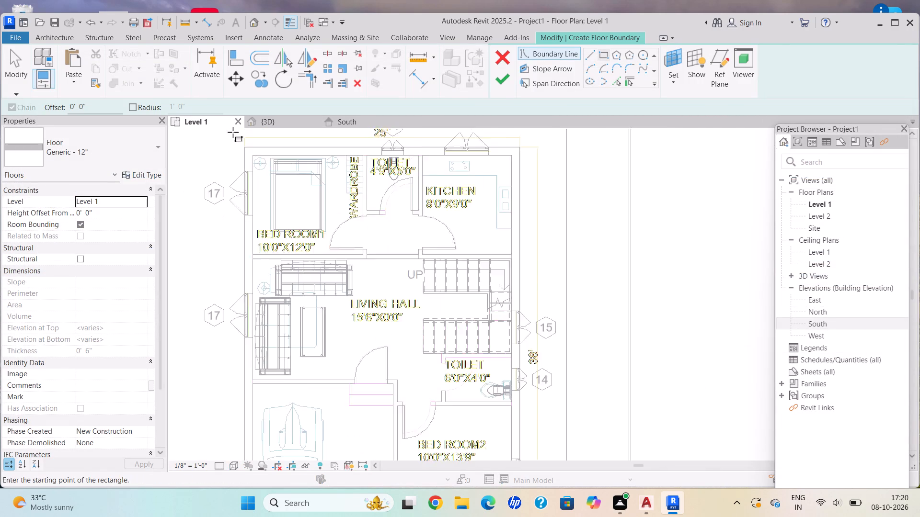
pyautogui.scroll(2, 233, 132)
pyautogui.moveTo(249, 216); pyautogui.dragTo(244, 276, button='middle')
pyautogui.scroll(1, 243, 275)
pyautogui.scroll(-1, 242, 274)
pyautogui.scroll(10, 263, 225)
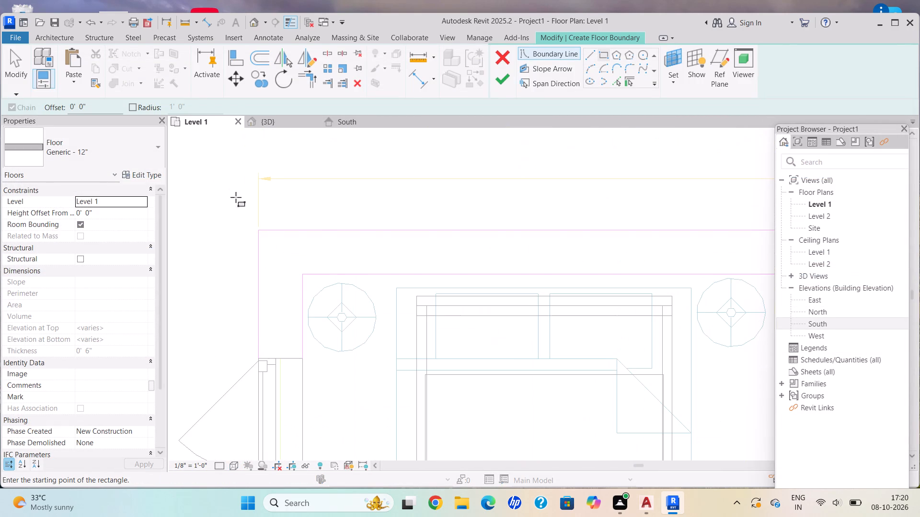
pyautogui.scroll(10, 262, 231)
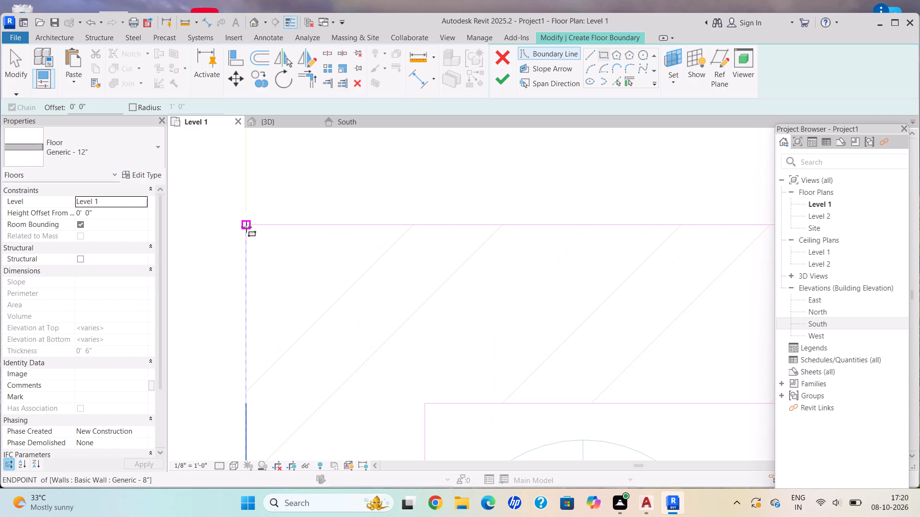
pyautogui.click(246, 226)
# Complete the boundary rectangle at the outer wall corner beside Bed Room 2, finish the floor and return to the 3D view.
pyautogui.scroll(-6, 379, 317)
pyautogui.moveTo(372, 312); pyautogui.dragTo(240, 196, button='middle')
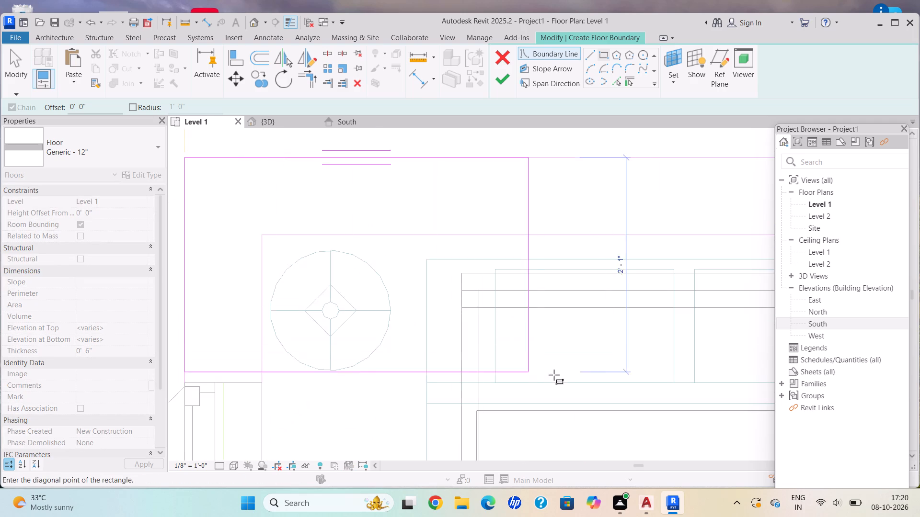
pyautogui.scroll(-5, 554, 375)
pyautogui.moveTo(540, 351); pyautogui.dragTo(401, 165, button='middle')
pyautogui.moveTo(548, 409); pyautogui.dragTo(446, 74, button='middle')
pyautogui.scroll(-6, 603, 249)
pyautogui.moveTo(617, 309); pyautogui.dragTo(448, 193, button='middle')
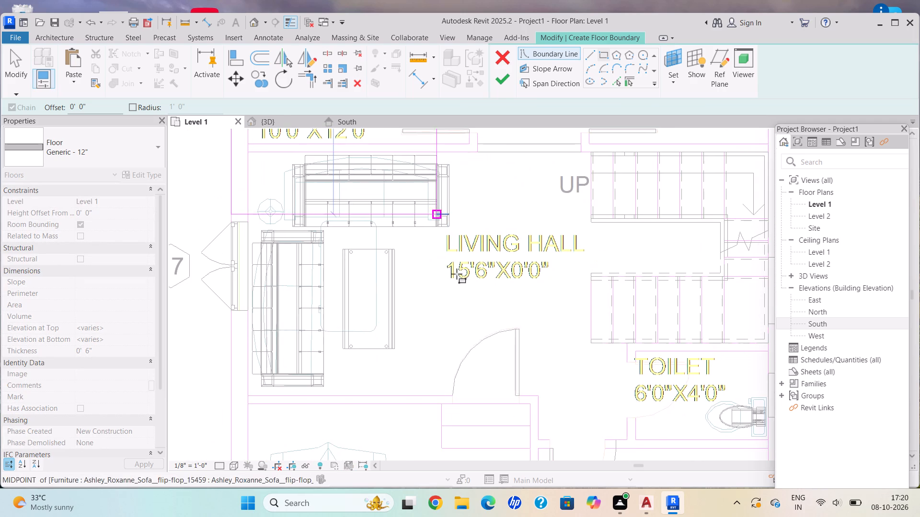
pyautogui.moveTo(561, 394); pyautogui.dragTo(443, 266, button='middle')
pyautogui.scroll(-1, 434, 246)
pyautogui.moveTo(516, 366); pyautogui.dragTo(426, 220, button='middle')
pyautogui.moveTo(480, 285); pyautogui.dragTo(478, 223, button='middle')
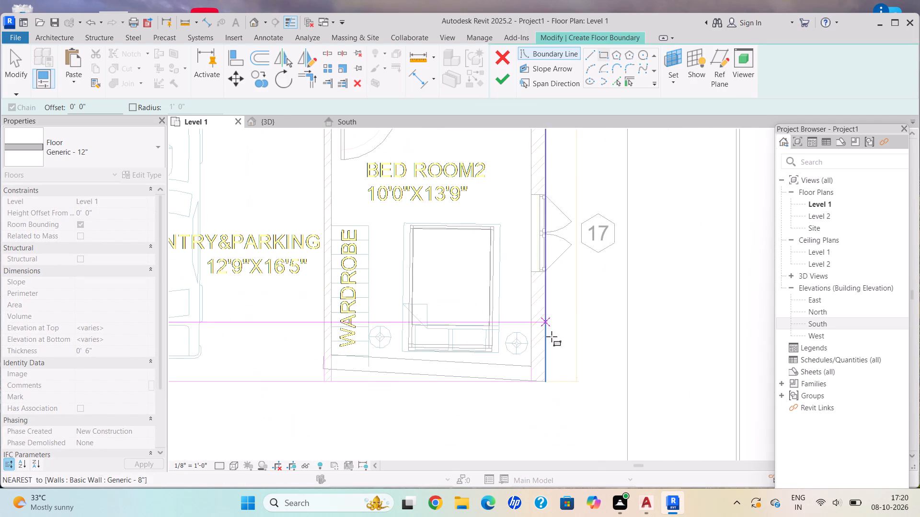
pyautogui.scroll(-1, 554, 370)
pyautogui.scroll(6, 556, 388)
pyautogui.scroll(17, 550, 382)
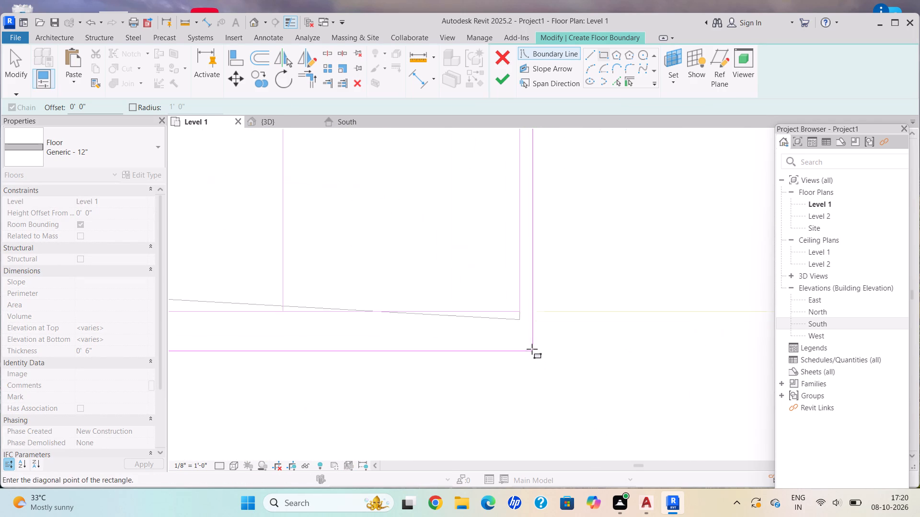
pyautogui.click(515, 299)
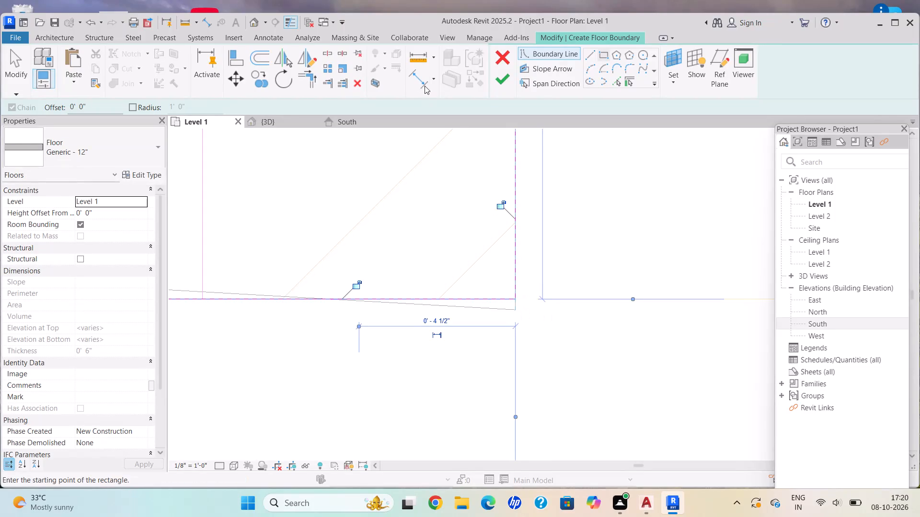
pyautogui.click(503, 83)
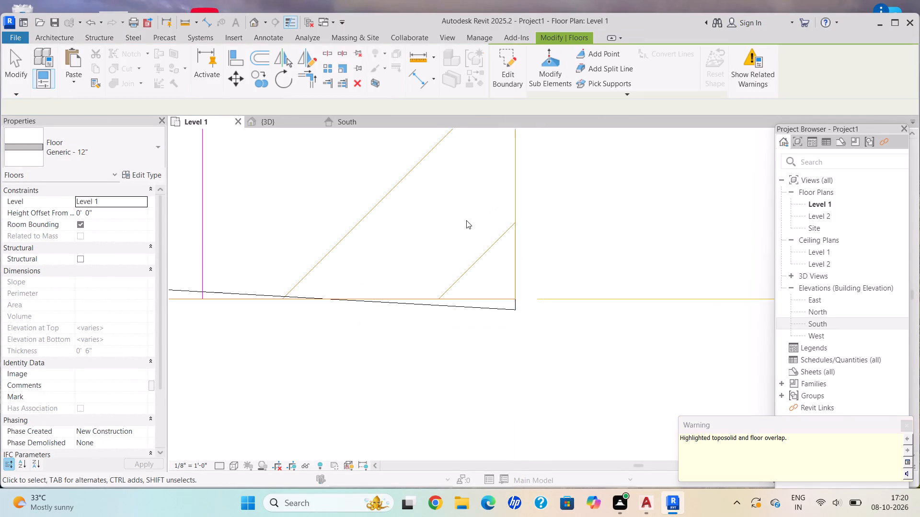
pyautogui.scroll(-3, 445, 244)
pyautogui.click(275, 119)
pyautogui.scroll(-4, 411, 296)
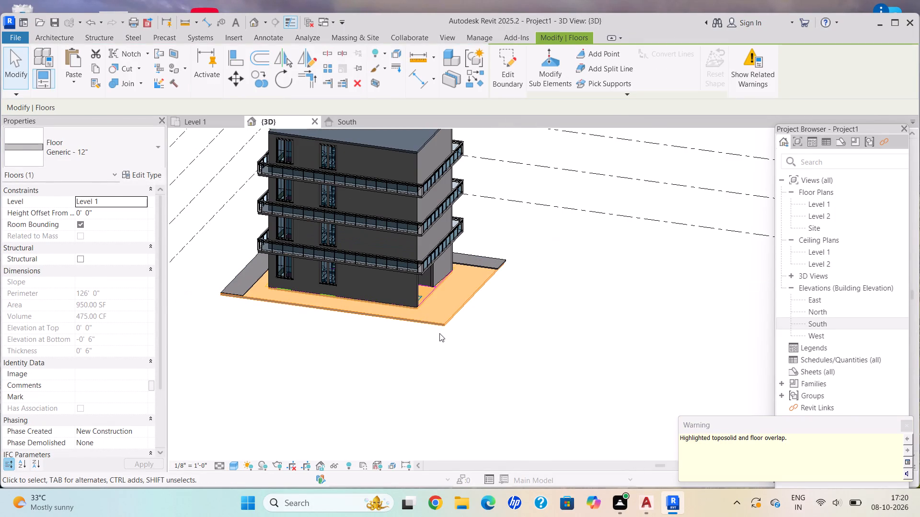
pyautogui.press('Escape')
# Move the open end of the front wall beside the car bay out to the front edge of the floor slab.
pyautogui.scroll(4, 466, 298)
pyautogui.keyDown('shift'); pyautogui.moveTo(435, 280); pyautogui.dragTo(420, 280, button='middle'); pyautogui.keyUp('shift')
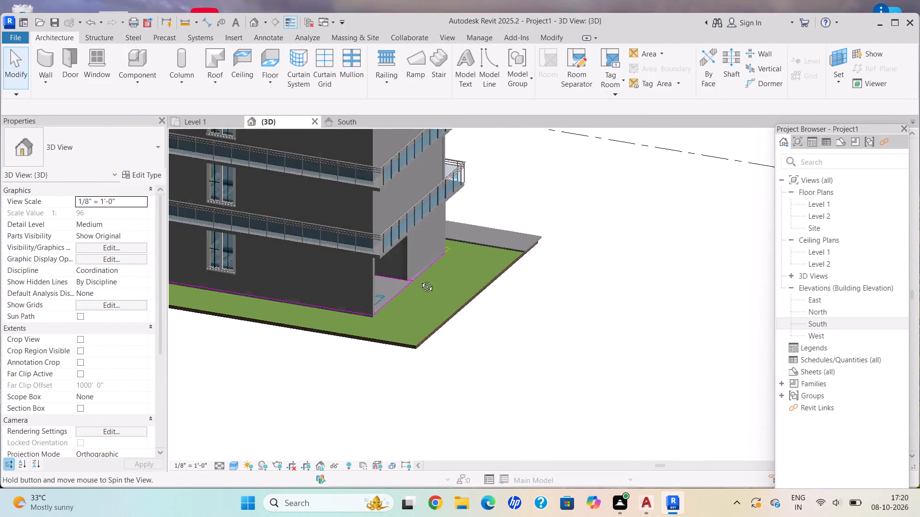
pyautogui.keyDown('shift'); pyautogui.moveTo(420, 280); pyautogui.dragTo(289, 329, button='middle'); pyautogui.keyUp('shift')
pyautogui.scroll(11, 303, 309)
pyautogui.keyDown('shift'); pyautogui.middleClick(429, 289); pyautogui.keyUp('shift')
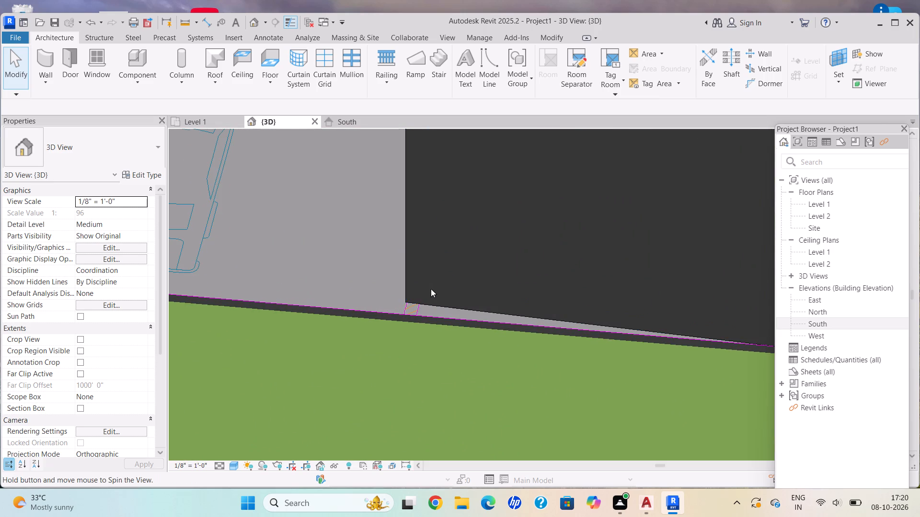
pyautogui.scroll(-8, 435, 284)
pyautogui.keyDown('shift'); pyautogui.scroll(1, 435, 285); pyautogui.keyUp('shift')
pyautogui.keyDown('shift'); pyautogui.moveTo(435, 285); pyautogui.dragTo(456, 230, button='middle'); pyautogui.keyUp('shift')
pyautogui.scroll(5, 439, 257)
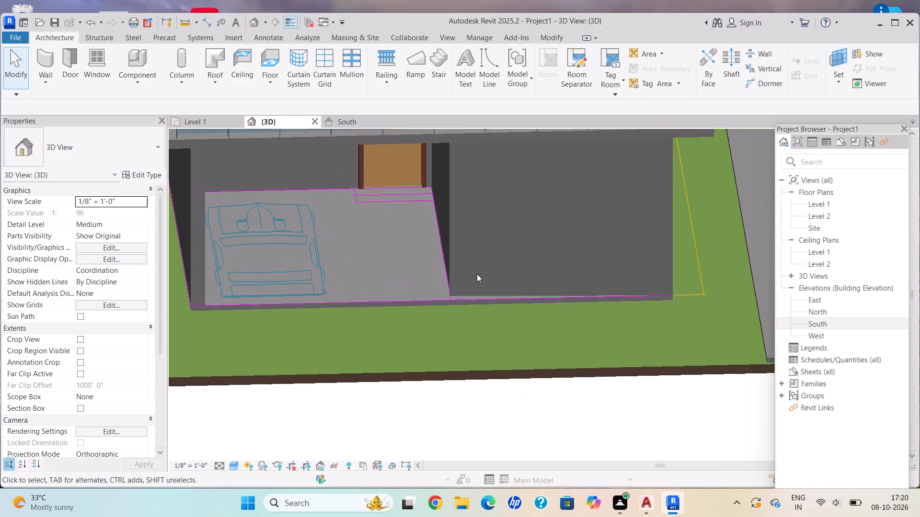
pyautogui.scroll(4, 477, 274)
pyautogui.click(425, 312)
pyautogui.scroll(9, 428, 323)
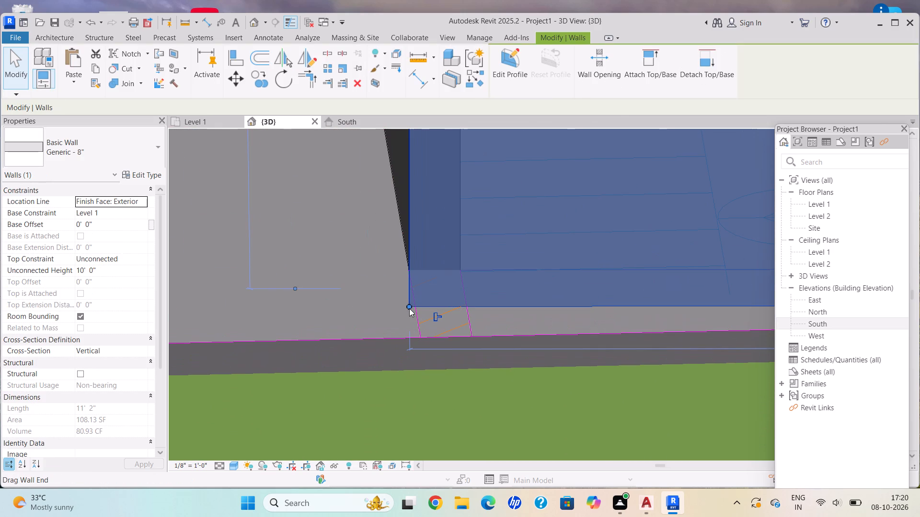
pyautogui.moveTo(409, 307); pyautogui.dragTo(413, 337)
pyautogui.press('Escape')
# Adjust the same front wall end to meet the corner where the interior partition reaches the slab's front edge.
pyautogui.scroll(-4, 413, 337)
pyautogui.keyDown('shift'); pyautogui.moveTo(415, 326); pyautogui.dragTo(433, 330, button='middle'); pyautogui.keyUp('shift')
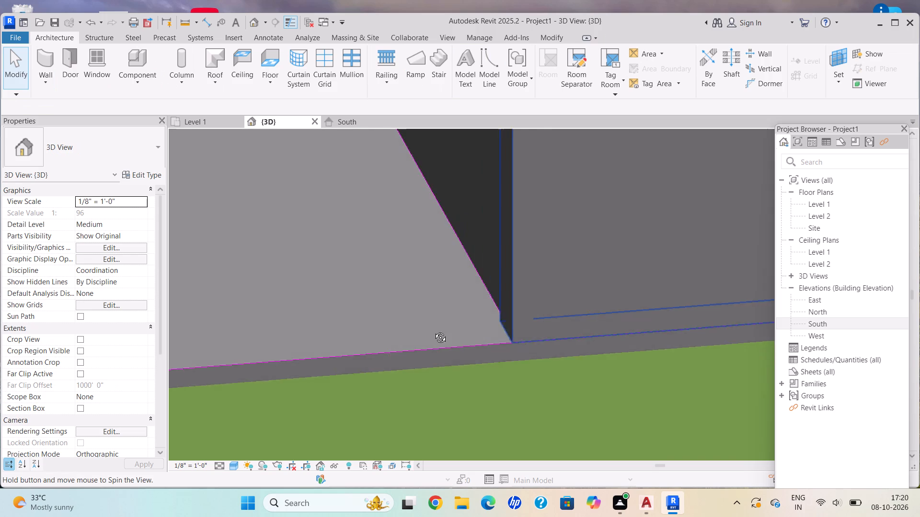
pyautogui.keyDown('shift'); pyautogui.moveTo(433, 330); pyautogui.dragTo(460, 340, button='middle'); pyautogui.keyUp('shift')
pyautogui.scroll(10, 695, 326)
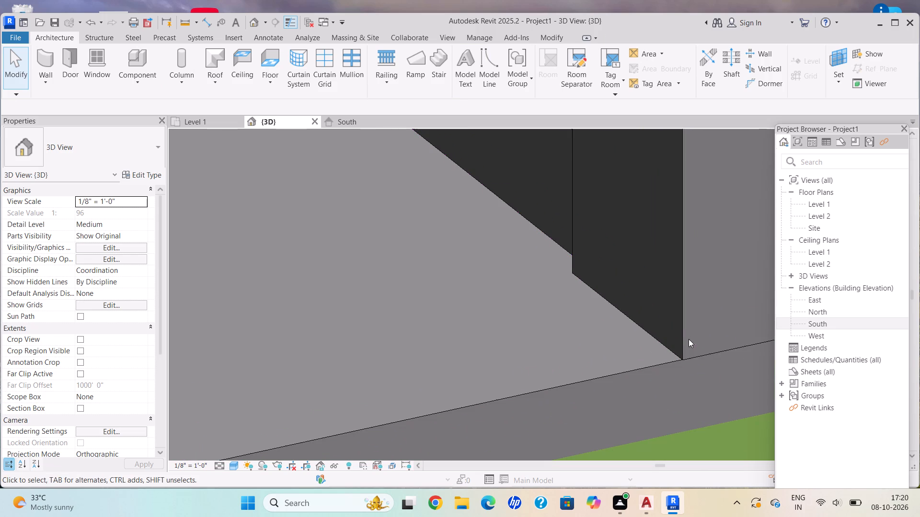
pyautogui.click(688, 339)
pyautogui.scroll(1, 669, 364)
pyautogui.click(682, 348)
pyautogui.scroll(4, 685, 361)
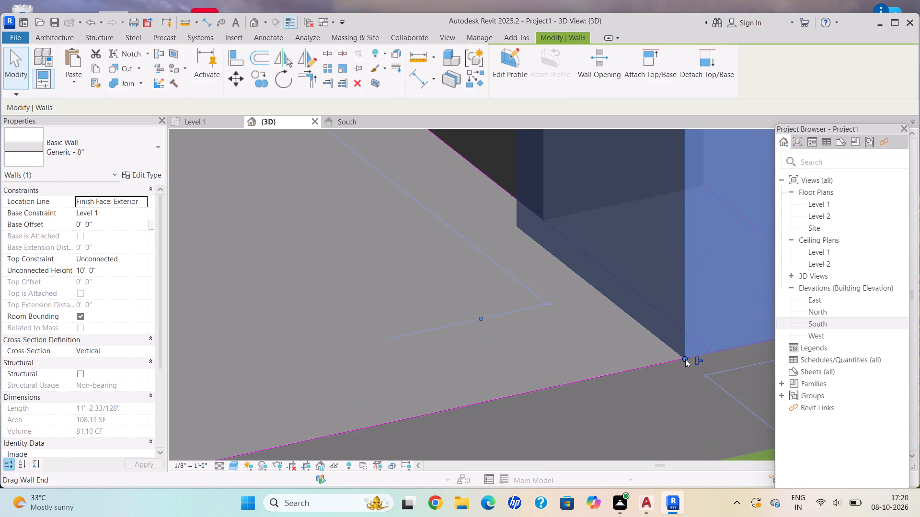
pyautogui.moveTo(685, 355); pyautogui.dragTo(713, 348)
pyautogui.scroll(-1, 714, 348)
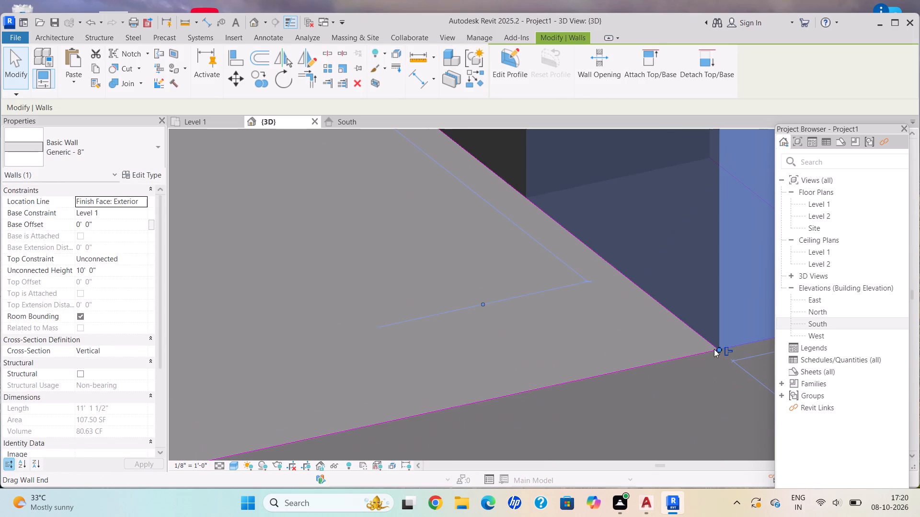
pyautogui.press('Escape')
# Examine the car bay opening and the step outlines on the floor in front of the entry door.
pyautogui.scroll(-20, 626, 319)
pyautogui.scroll(-1, 626, 319)
pyautogui.scroll(1, 587, 326)
pyautogui.scroll(-6, 588, 330)
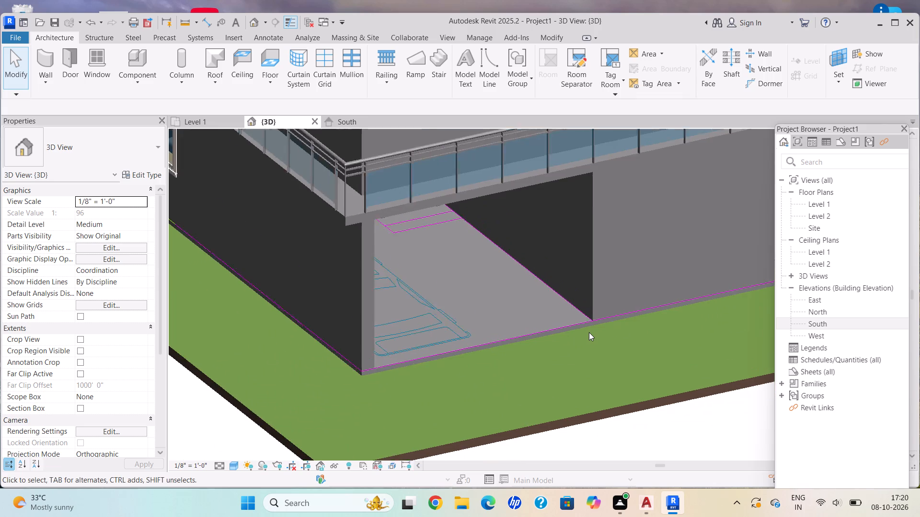
pyautogui.press('Escape')
pyautogui.scroll(-2, 489, 227)
pyautogui.keyDown('shift'); pyautogui.moveTo(493, 252); pyautogui.dragTo(461, 243, button='middle'); pyautogui.keyUp('shift')
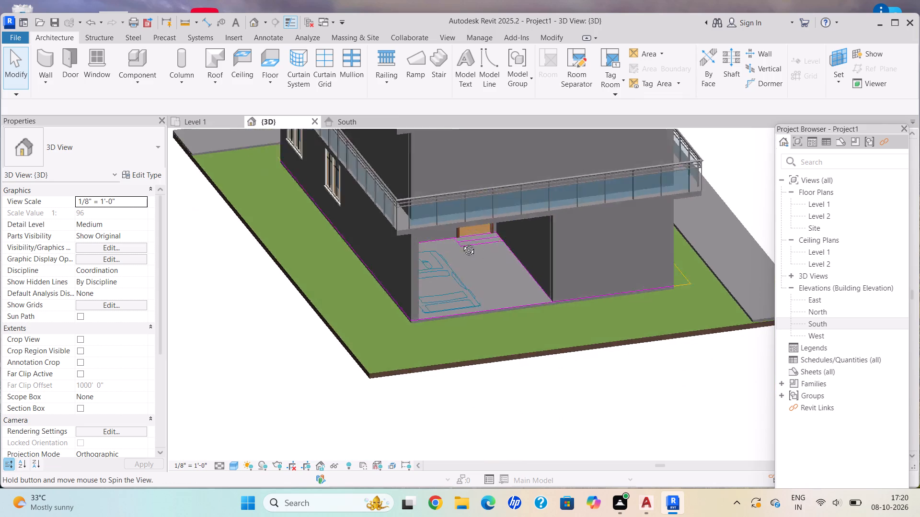
pyautogui.keyDown('shift'); pyautogui.moveTo(461, 243); pyautogui.dragTo(448, 238, button='middle'); pyautogui.keyUp('shift')
pyautogui.scroll(1, 478, 252)
pyautogui.keyDown('shift'); pyautogui.moveTo(468, 246); pyautogui.dragTo(453, 212, button='middle'); pyautogui.keyUp('shift')
pyautogui.scroll(4, 485, 236)
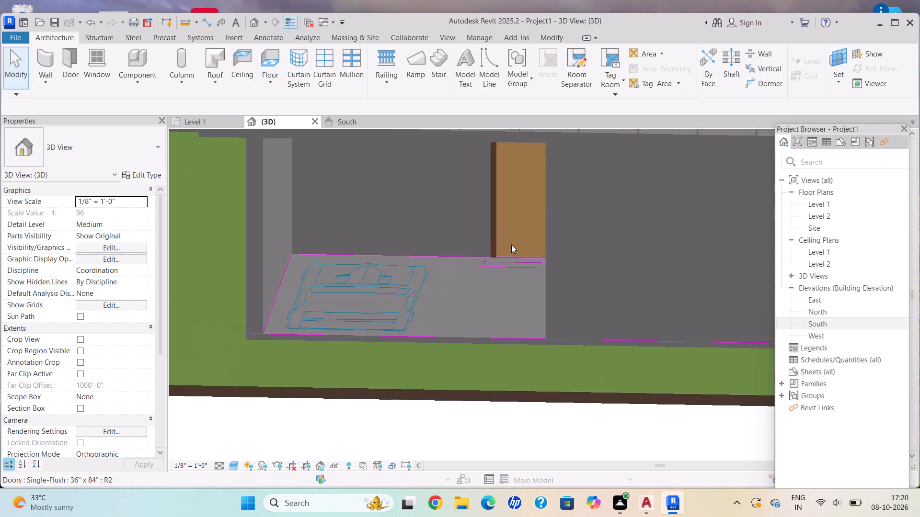
pyautogui.scroll(2, 511, 245)
pyautogui.keyDown('shift'); pyautogui.moveTo(515, 247); pyautogui.dragTo(544, 305, button='middle'); pyautogui.keyUp('shift')
pyautogui.scroll(7, 530, 253)
pyautogui.keyDown('shift'); pyautogui.moveTo(513, 200); pyautogui.dragTo(508, 160, button='middle'); pyautogui.keyUp('shift')
pyautogui.scroll(3, 501, 209)
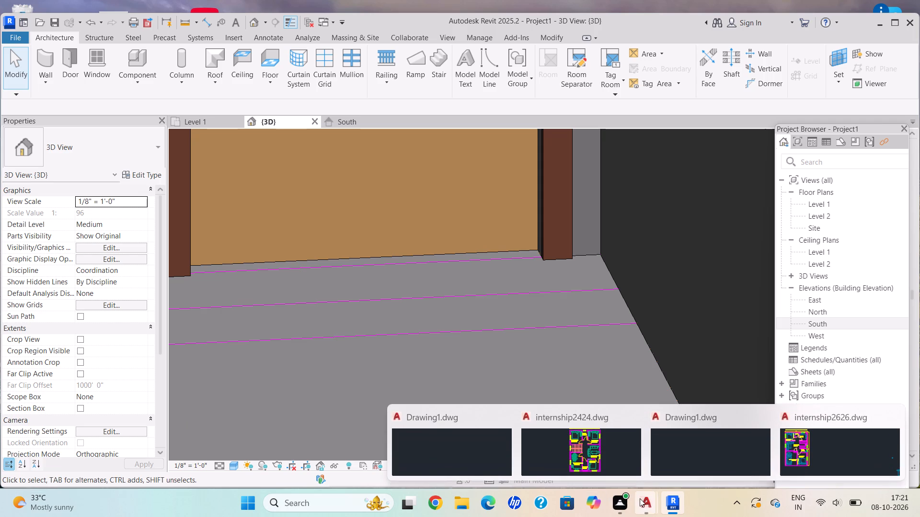
pyautogui.scroll(-4, 472, 301)
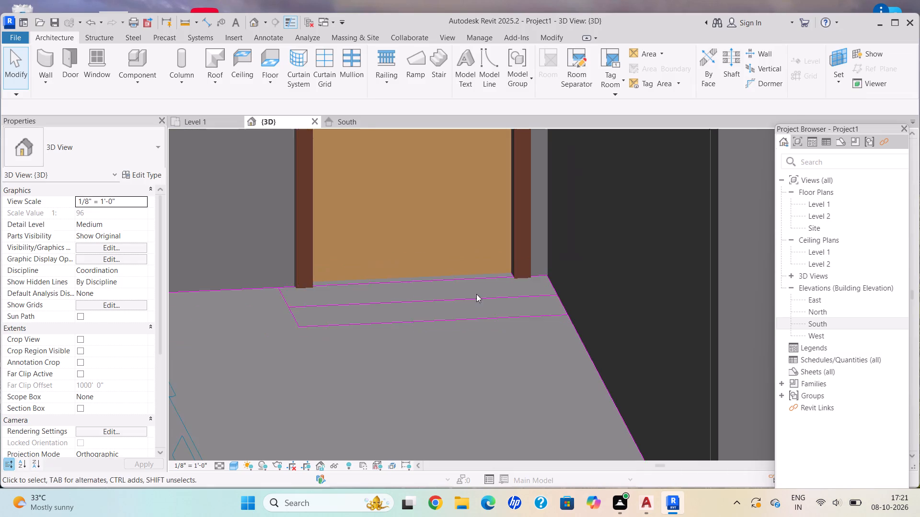
pyautogui.scroll(-3, 476, 294)
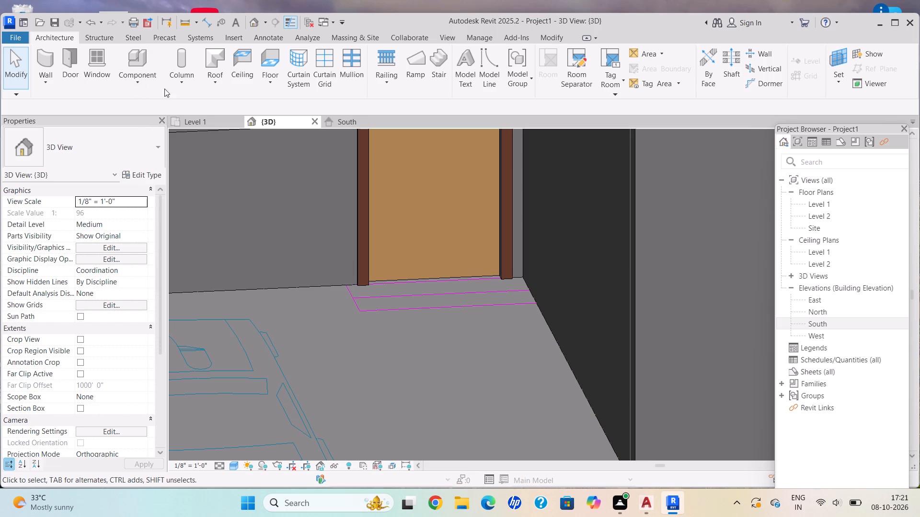
# Start an in-place model in the Generic Models category, keeping the suggested name.
pyautogui.click(141, 80)
pyautogui.click(167, 124)
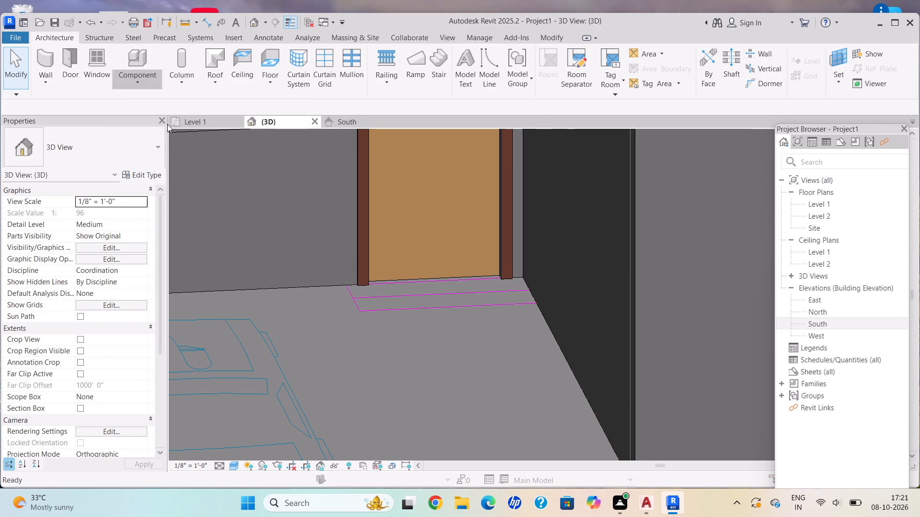
pyautogui.scroll(-5, 464, 210)
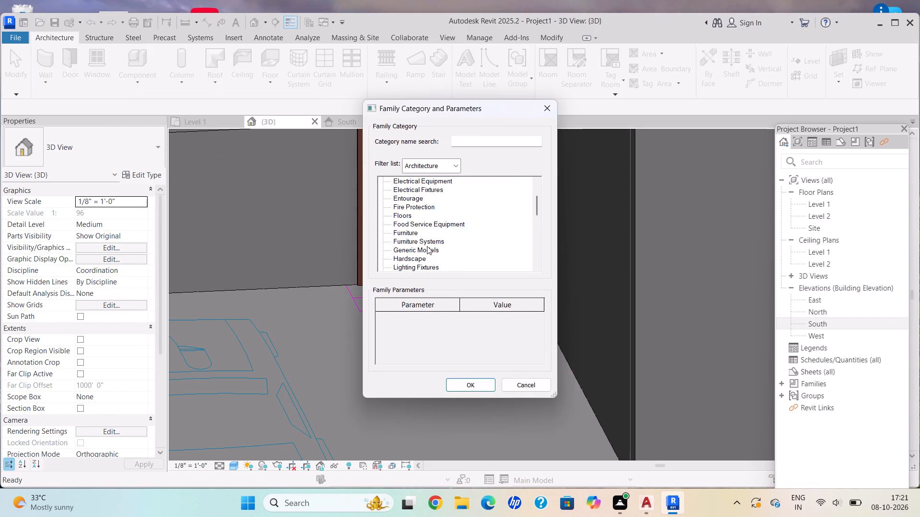
pyautogui.click(427, 246)
pyautogui.click(460, 389)
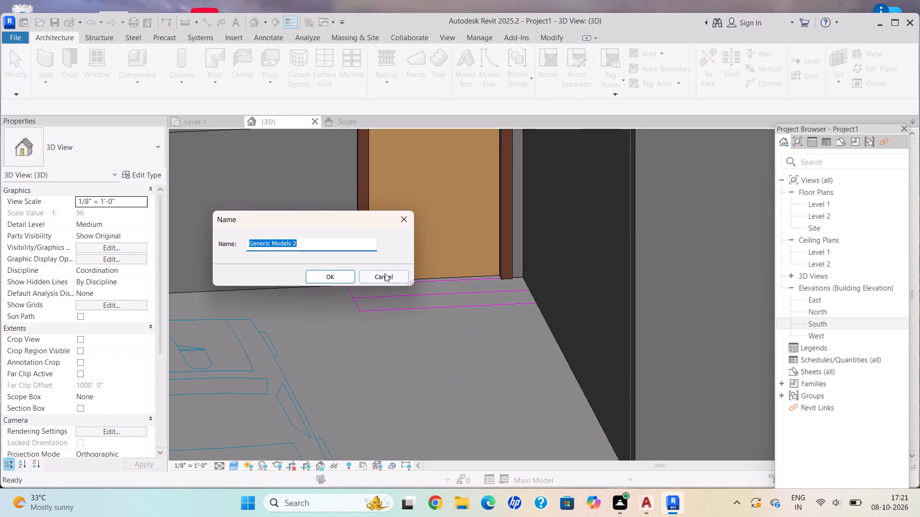
pyautogui.click(333, 279)
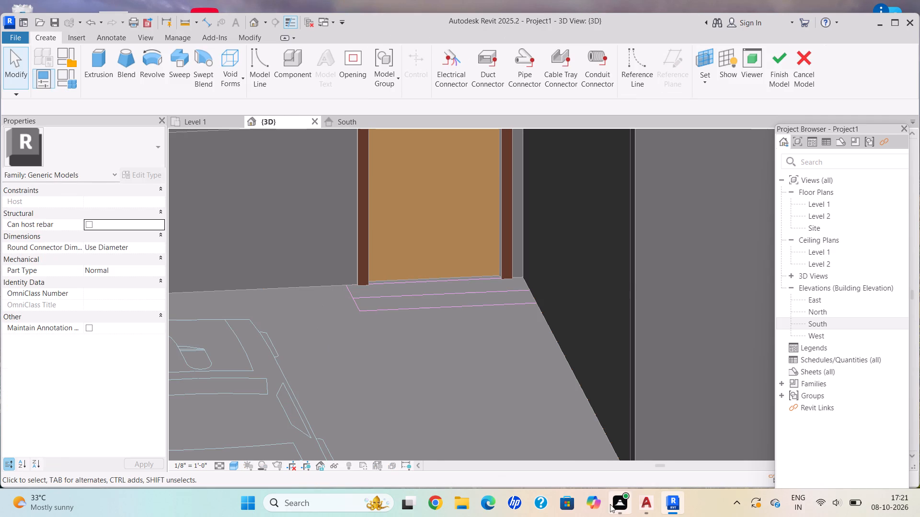
# Start an extrusion and set its work plane to the top face of the Generic - 12" floor.
pyautogui.scroll(-4, 432, 288)
pyautogui.moveTo(412, 270); pyautogui.dragTo(456, 333, button='middle')
pyautogui.scroll(1, 463, 339)
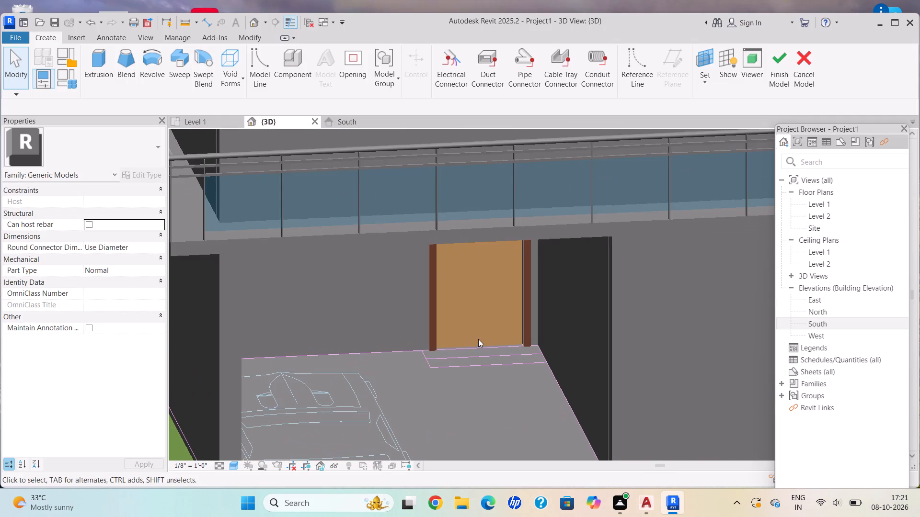
pyautogui.moveTo(478, 339); pyautogui.dragTo(464, 248, button='middle')
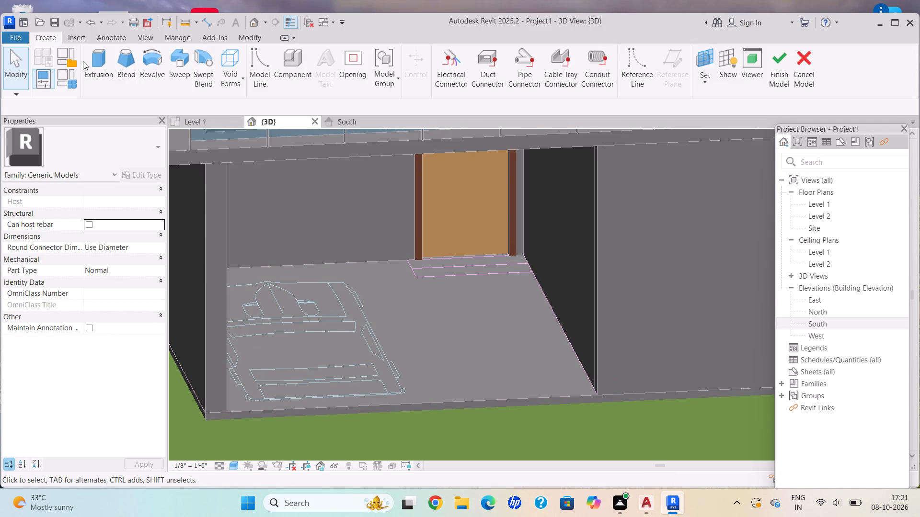
pyautogui.click(55, 40)
pyautogui.click(106, 74)
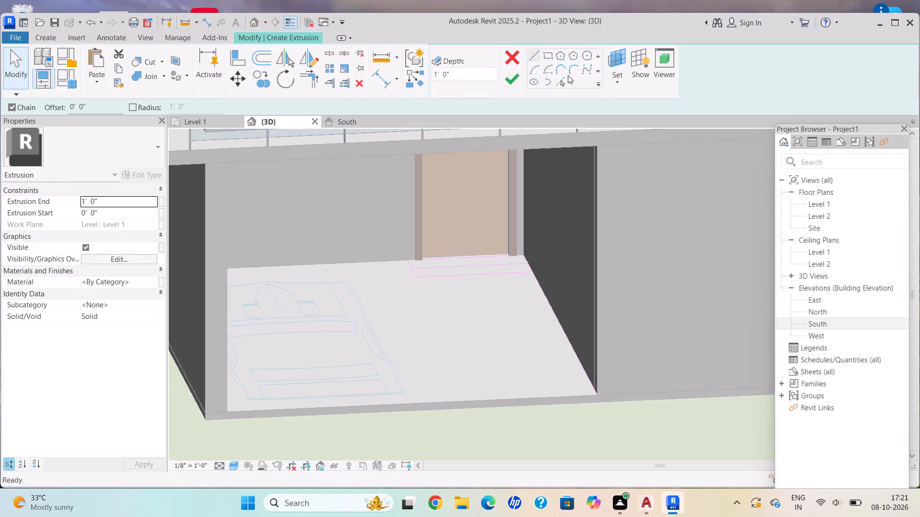
pyautogui.click(617, 84)
pyautogui.click(659, 125)
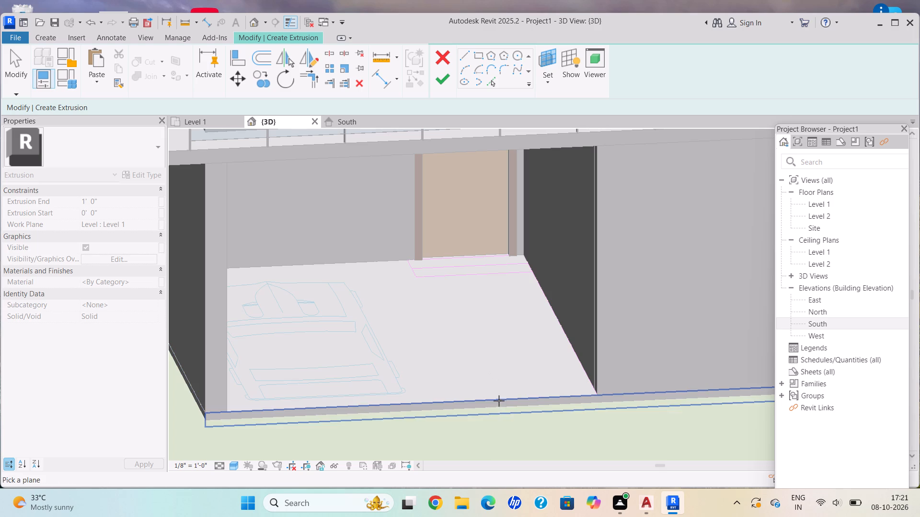
pyautogui.scroll(5, 515, 271)
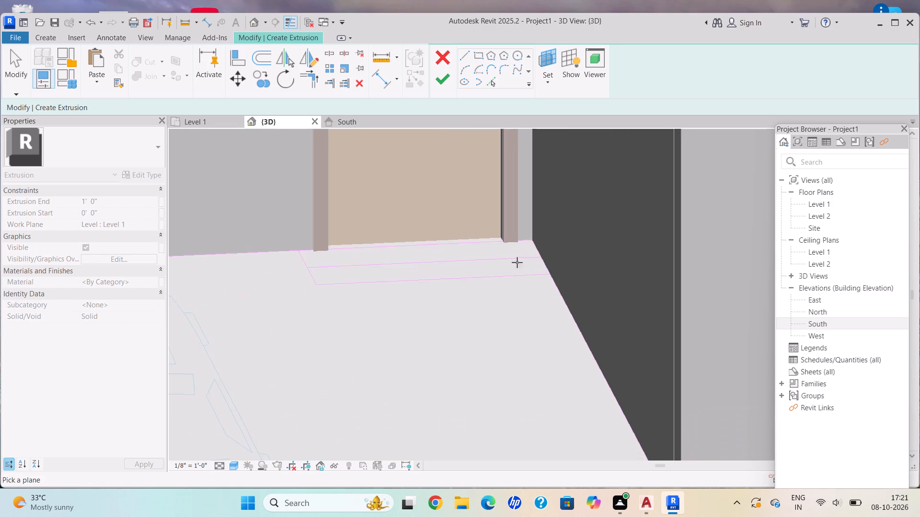
pyautogui.scroll(6, 542, 218)
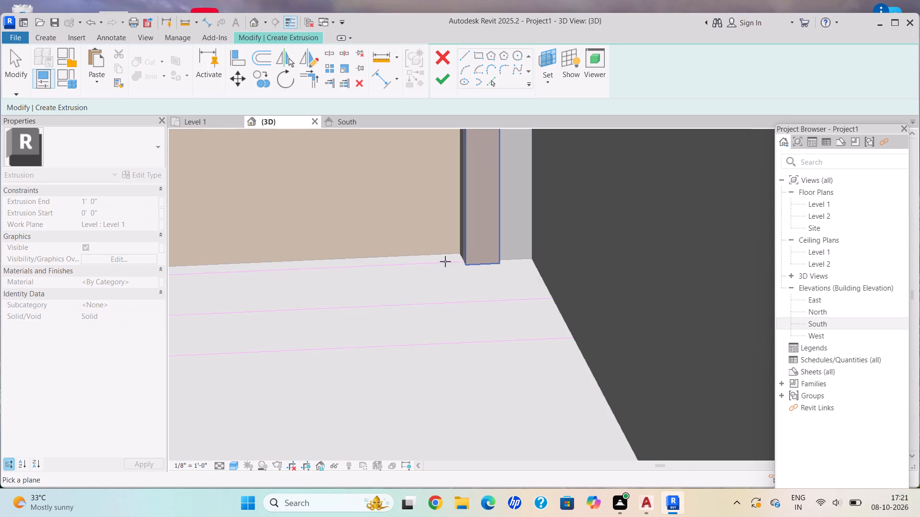
pyautogui.scroll(-9, 530, 344)
pyautogui.scroll(-2, 118, 391)
pyautogui.moveTo(116, 391); pyautogui.dragTo(468, 176, button='middle')
pyautogui.scroll(-3, 383, 325)
pyautogui.scroll(1, 383, 325)
pyautogui.scroll(-2, 383, 325)
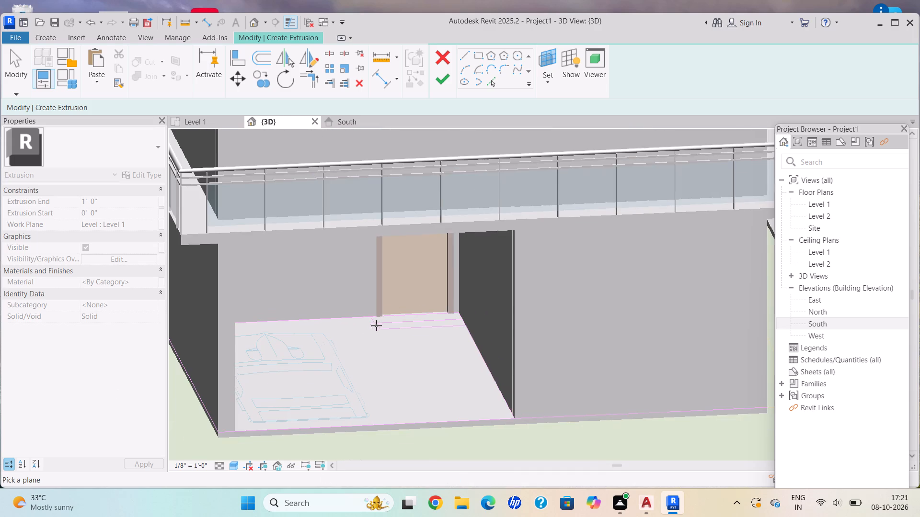
pyautogui.middleClick(480, 245)
pyautogui.scroll(4, 186, 468)
pyautogui.scroll(4, 236, 427)
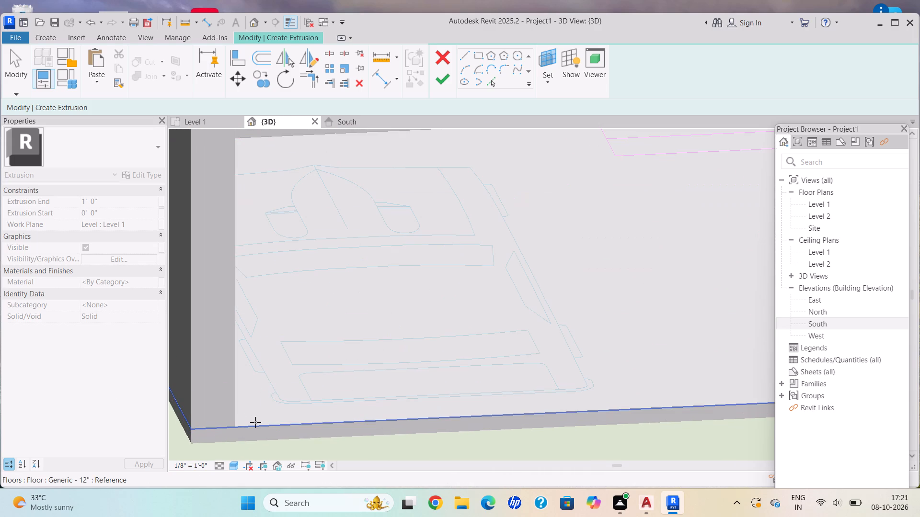
pyautogui.click(256, 422)
# Extrude a 4' 0" long rectangle over the step outline nearest the entry door, with a depth of 1' 0".
pyautogui.scroll(-7, 363, 269)
pyautogui.moveTo(359, 218); pyautogui.dragTo(299, 378, button='middle')
pyautogui.scroll(7, 410, 370)
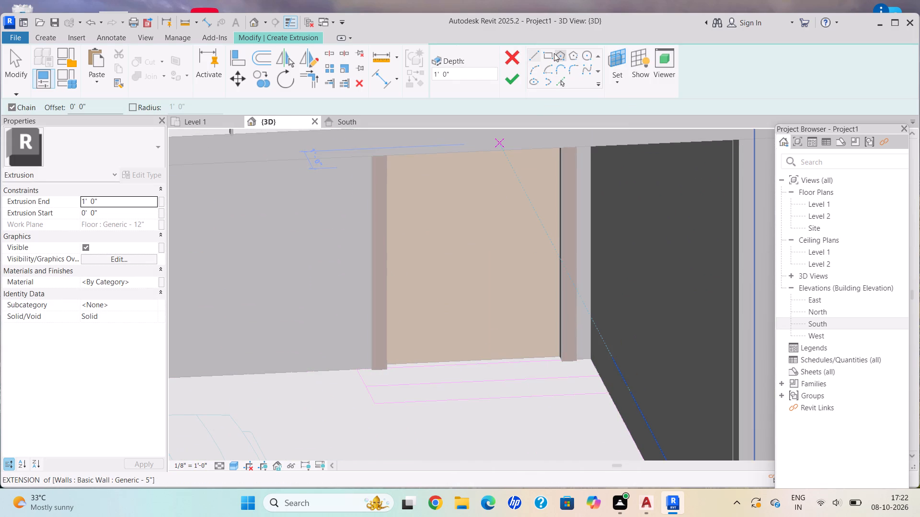
pyautogui.click(545, 53)
pyautogui.scroll(8, 411, 372)
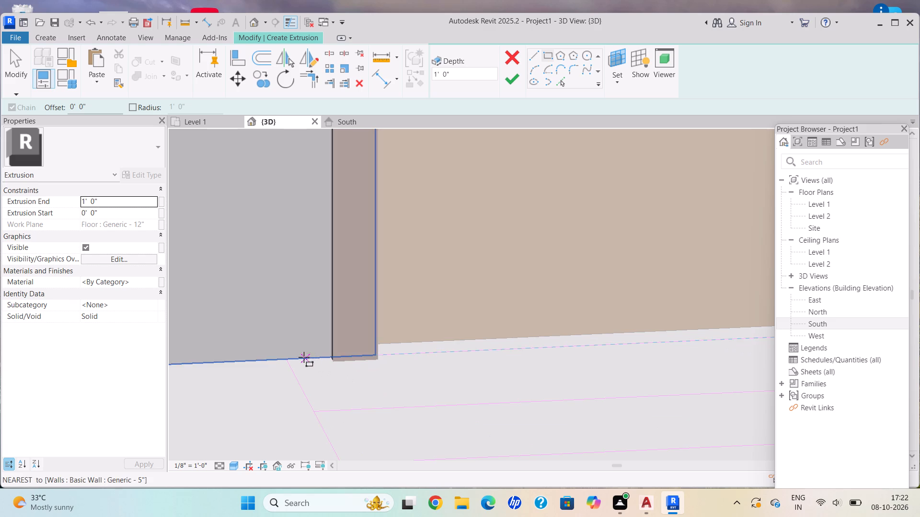
pyautogui.click(287, 359)
pyautogui.scroll(-4, 494, 392)
pyautogui.moveTo(494, 392); pyautogui.dragTo(475, 386, button='middle')
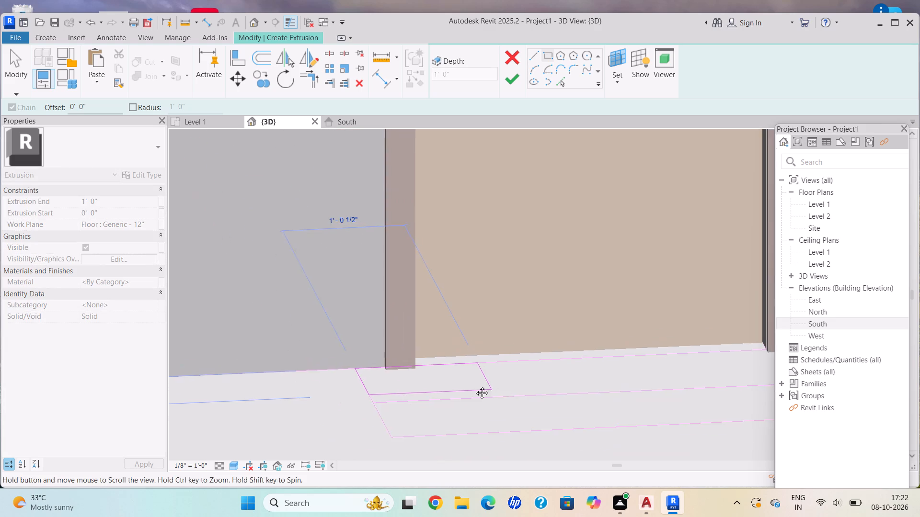
pyautogui.moveTo(475, 386); pyautogui.dragTo(289, 336, button='middle')
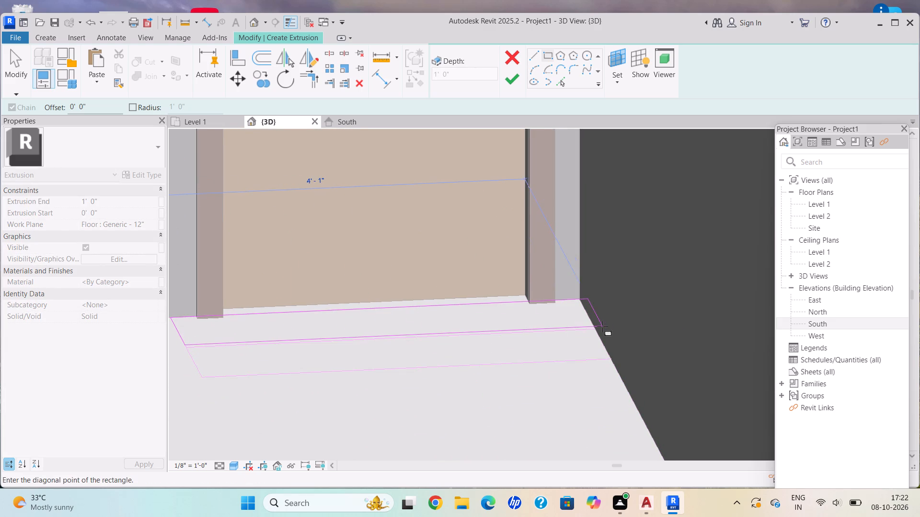
pyautogui.click(598, 330)
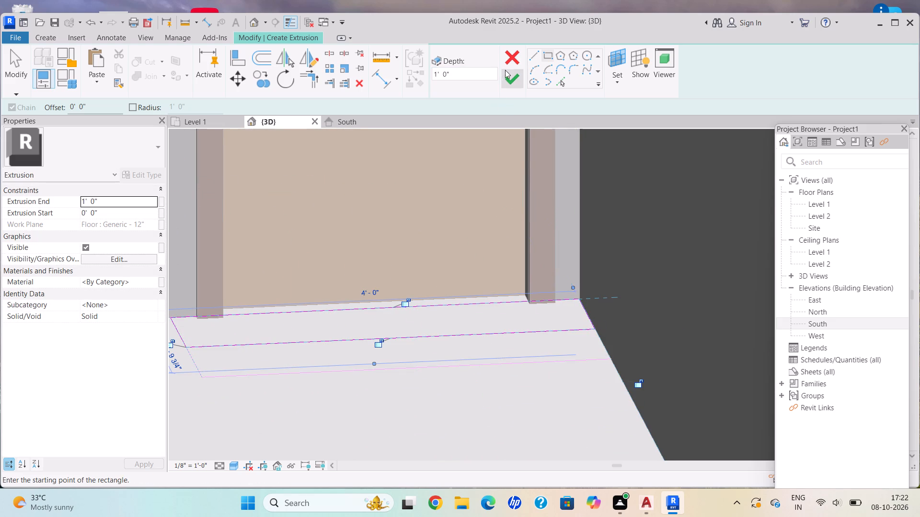
pyautogui.click(510, 76)
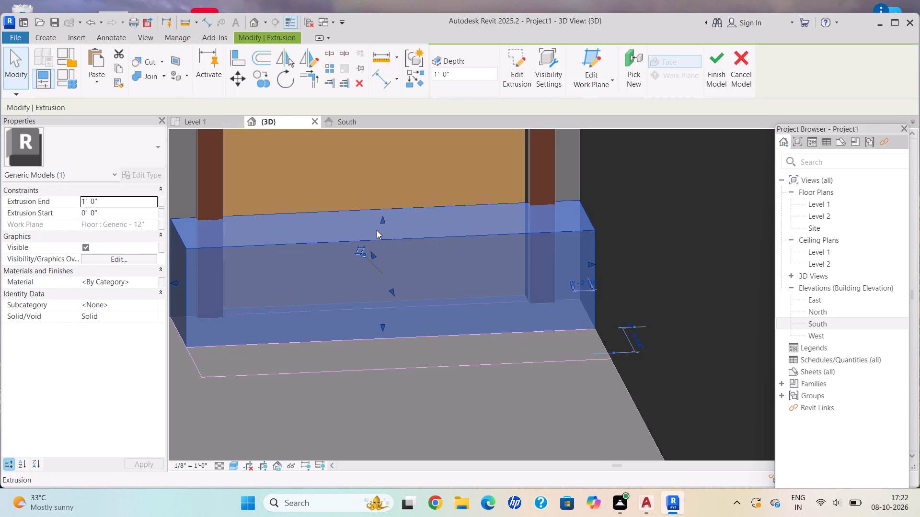
# Lower the top of the step extrusion to a height of about 2.8 inches.
pyautogui.scroll(-1, 377, 230)
pyautogui.moveTo(383, 215); pyautogui.dragTo(383, 217)
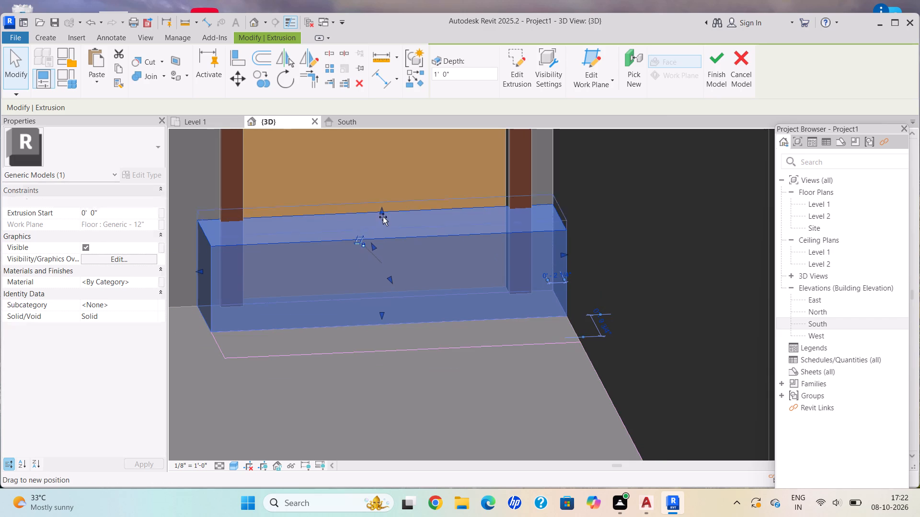
pyautogui.moveTo(383, 217); pyautogui.dragTo(401, 291)
pyautogui.scroll(-2, 401, 293)
pyautogui.press('Escape')
pyautogui.keyDown('shift'); pyautogui.moveTo(397, 332); pyautogui.dragTo(396, 383, button='middle'); pyautogui.keyUp('shift')
pyautogui.scroll(-3, 392, 332)
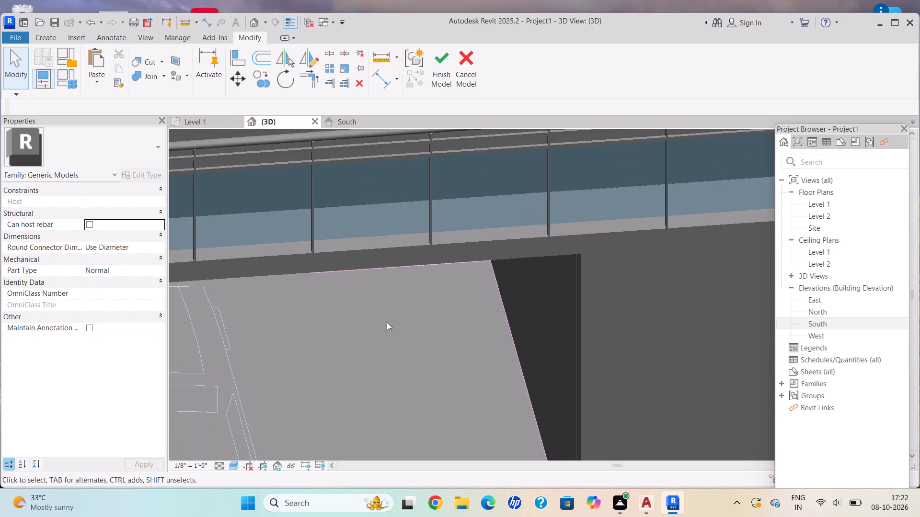
pyautogui.keyDown('shift'); pyautogui.moveTo(377, 309); pyautogui.dragTo(353, 239, button='middle'); pyautogui.keyUp('shift')
pyautogui.scroll(1, 409, 268)
pyautogui.keyDown('shift'); pyautogui.moveTo(542, 303); pyautogui.dragTo(562, 315, button='middle'); pyautogui.keyUp('shift')
pyautogui.scroll(3, 419, 311)
pyautogui.keyDown('shift'); pyautogui.moveTo(388, 319); pyautogui.dragTo(385, 340, button='middle'); pyautogui.keyUp('shift')
pyautogui.click(356, 285)
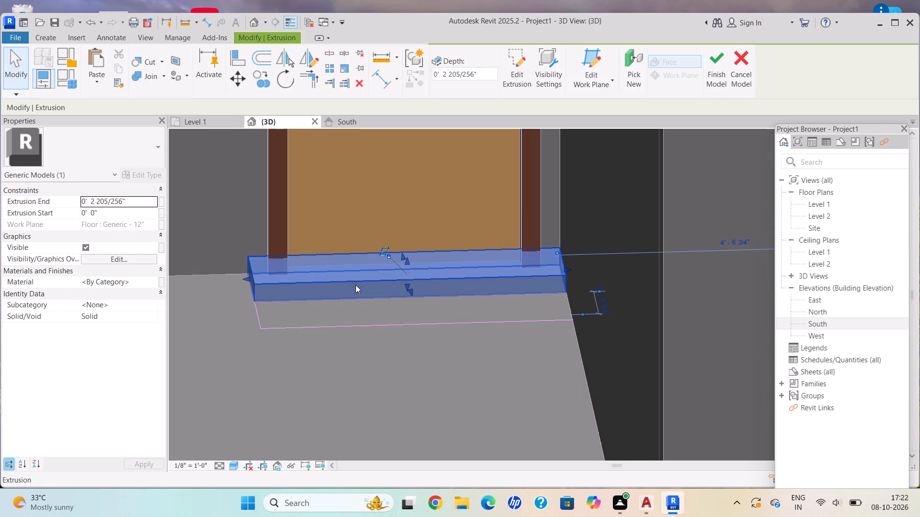
# Adjust the front and back faces of the step extrusion against the outline in front of the entry door.
pyautogui.keyDown('shift'); pyautogui.moveTo(262, 282); pyautogui.dragTo(273, 289, button='middle'); pyautogui.keyUp('shift')
pyautogui.scroll(5, 389, 271)
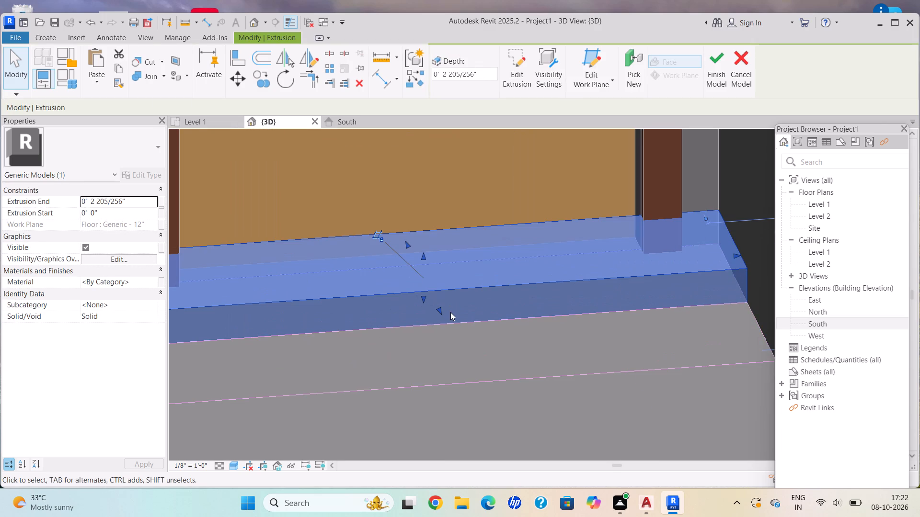
pyautogui.moveTo(438, 312); pyautogui.dragTo(442, 318)
pyautogui.scroll(3, 430, 214)
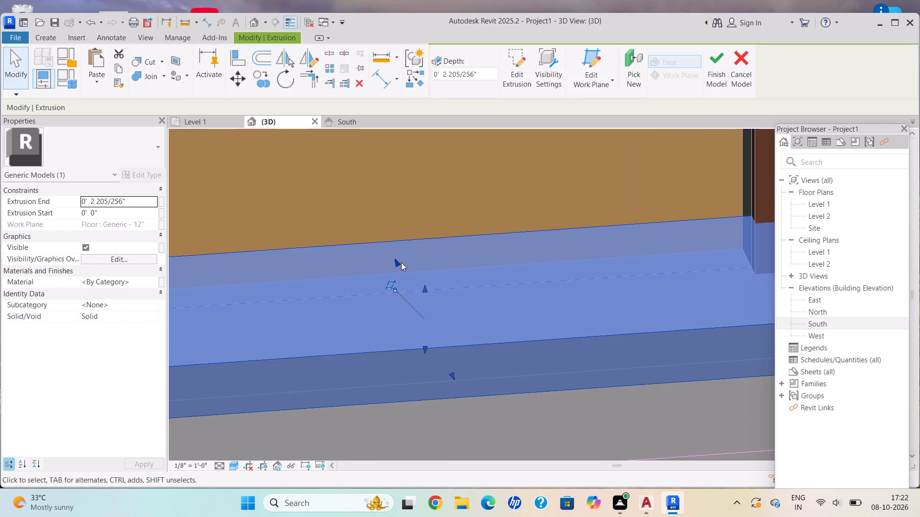
pyautogui.moveTo(399, 264); pyautogui.dragTo(404, 279)
pyautogui.scroll(-8, 404, 279)
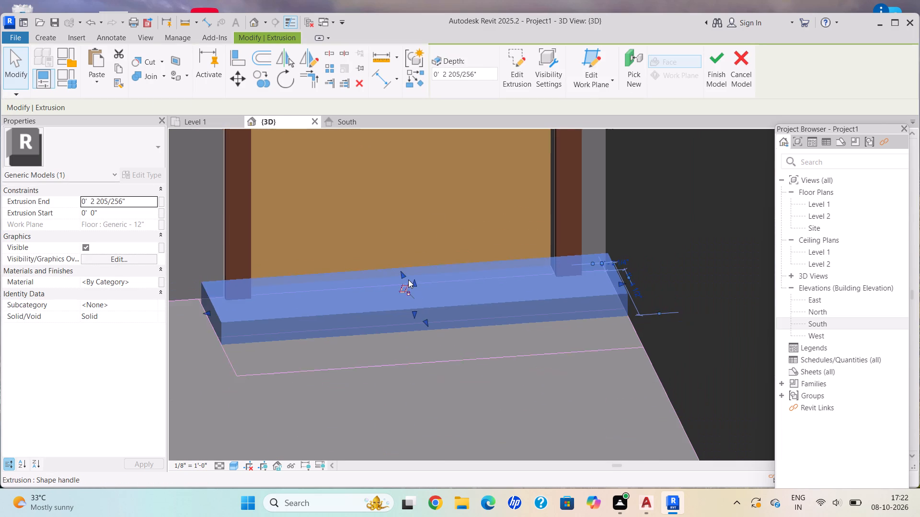
pyautogui.keyDown('shift'); pyautogui.moveTo(280, 310); pyautogui.dragTo(311, 292, button='middle'); pyautogui.keyUp('shift')
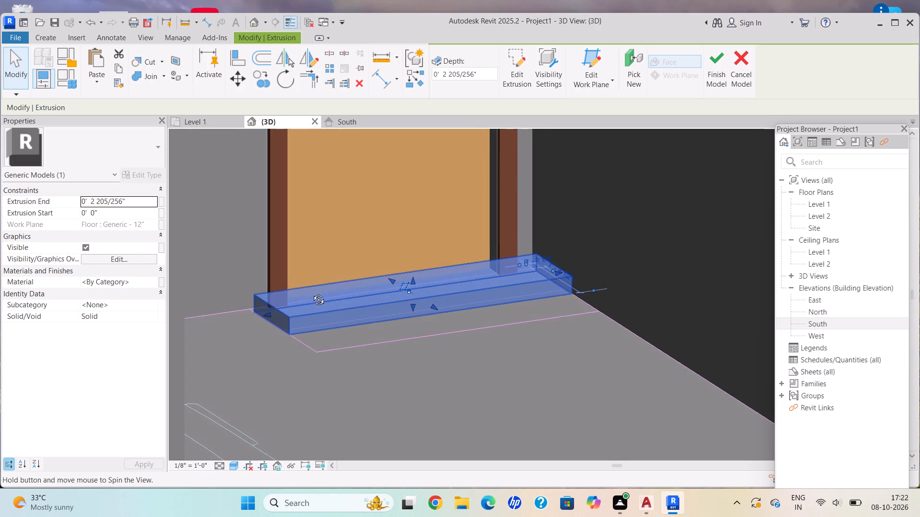
pyautogui.keyDown('shift'); pyautogui.moveTo(311, 292); pyautogui.dragTo(316, 293, button='middle'); pyautogui.keyUp('shift')
pyautogui.scroll(-1, 382, 301)
pyautogui.keyDown('shift'); pyautogui.moveTo(380, 301); pyautogui.dragTo(338, 299, button='middle'); pyautogui.keyUp('shift')
pyautogui.scroll(-2, 338, 299)
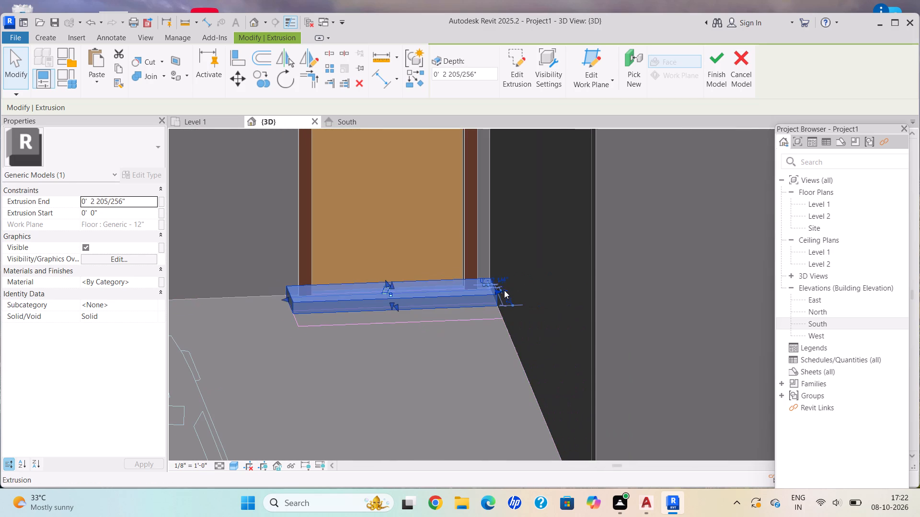
pyautogui.press('Escape')
# Copy the step extrusion forward onto the second step outline, using its back bottom corner as the base point.
pyautogui.scroll(-3, 428, 305)
pyautogui.keyDown('shift'); pyautogui.moveTo(397, 298); pyautogui.dragTo(401, 329, button='middle'); pyautogui.keyUp('shift')
pyautogui.scroll(6, 395, 325)
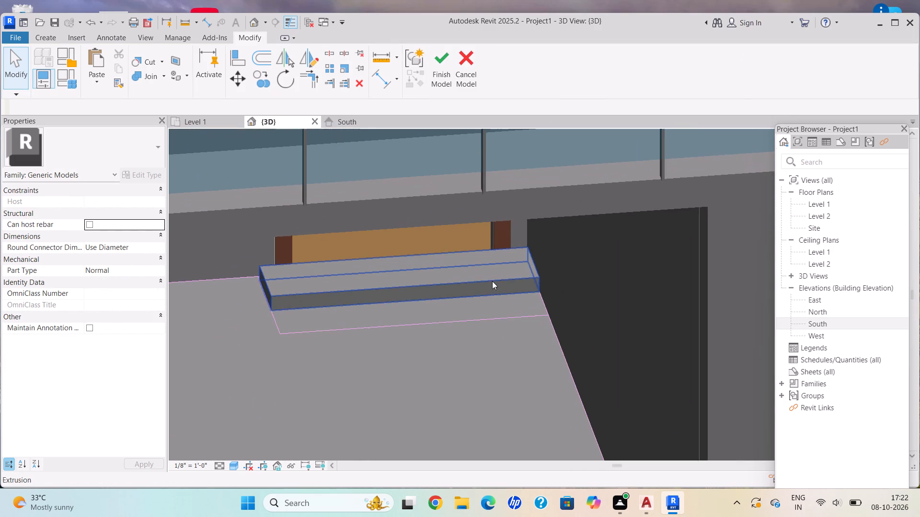
pyautogui.click(492, 281)
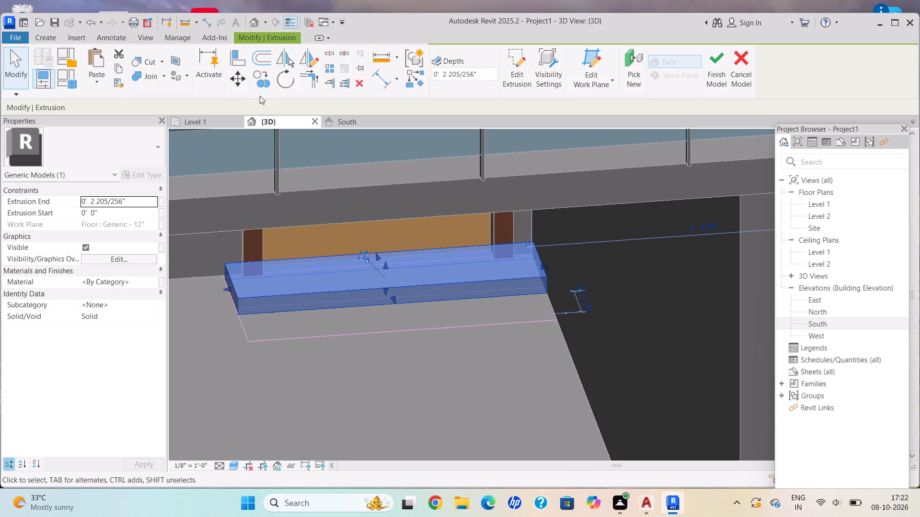
pyautogui.click(262, 85)
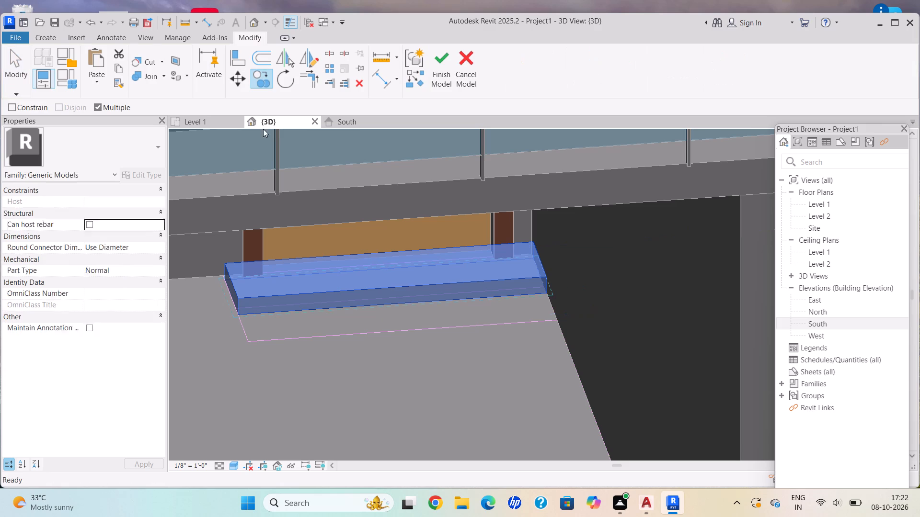
pyautogui.scroll(10, 225, 272)
pyautogui.click(223, 281)
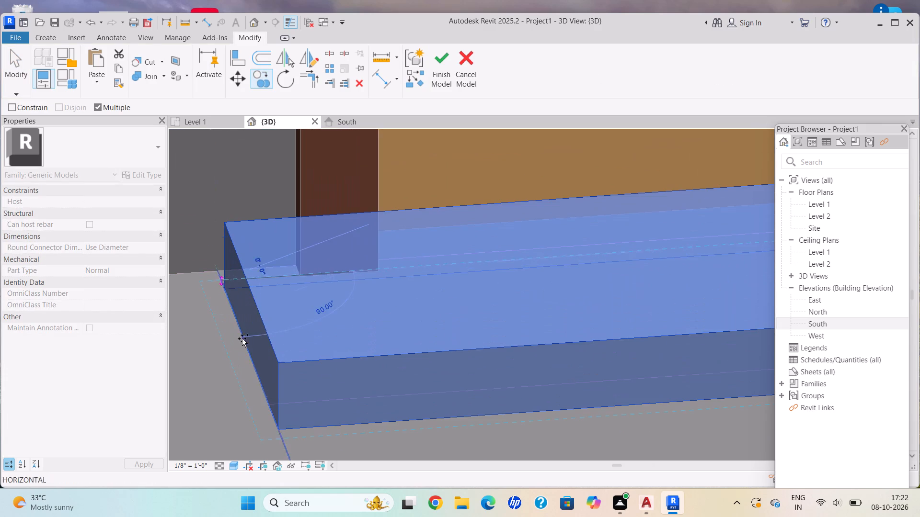
pyautogui.scroll(-1, 266, 388)
pyautogui.moveTo(266, 388); pyautogui.dragTo(223, 227, button='middle')
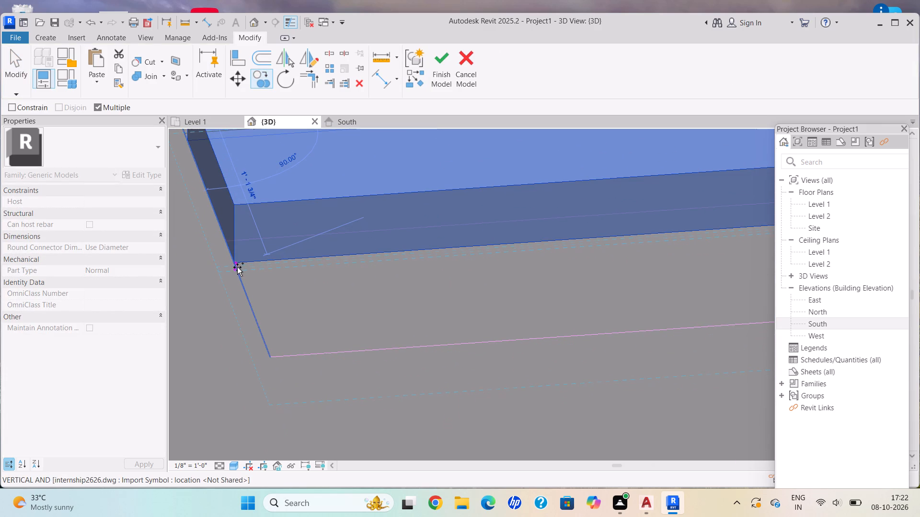
pyautogui.click(236, 266)
pyautogui.press('Escape')
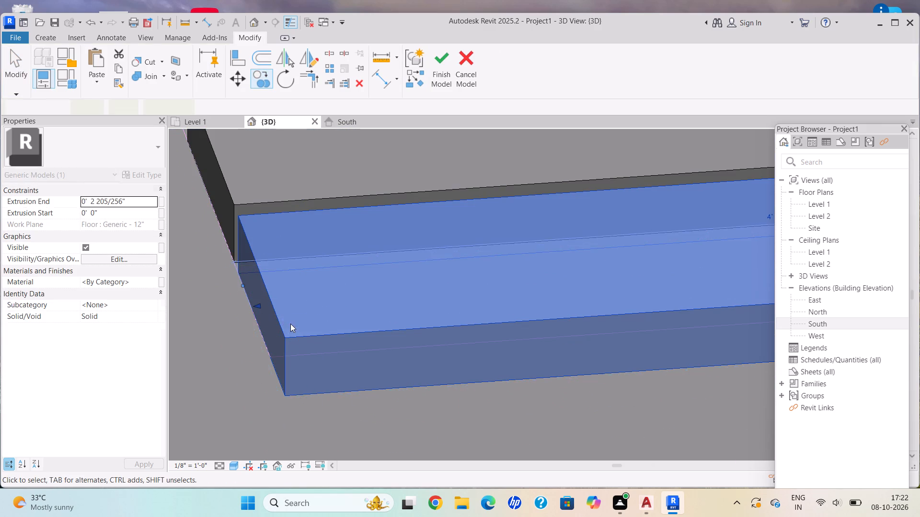
pyautogui.scroll(-6, 298, 319)
pyautogui.press('Escape')
# Move the copied step back about 7/8 inch towards the first step's front bottom corner to close the gap.
pyautogui.keyDown('shift'); pyautogui.moveTo(327, 294); pyautogui.dragTo(346, 299, button='middle'); pyautogui.keyUp('shift')
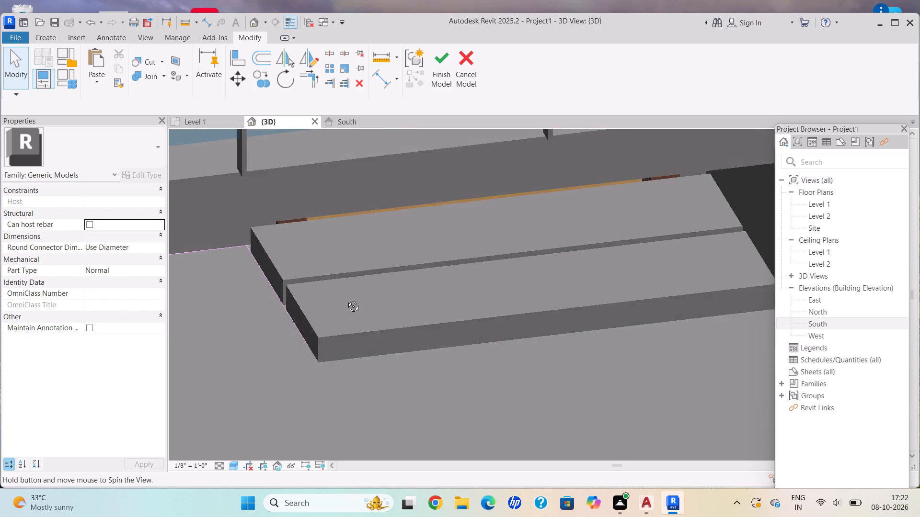
pyautogui.keyDown('shift'); pyautogui.moveTo(346, 299); pyautogui.dragTo(370, 260, button='middle'); pyautogui.keyUp('shift')
pyautogui.scroll(-1, 387, 301)
pyautogui.scroll(1, 395, 301)
pyautogui.keyDown('shift'); pyautogui.moveTo(389, 299); pyautogui.dragTo(366, 291, button='middle'); pyautogui.keyUp('shift')
pyautogui.scroll(4, 330, 284)
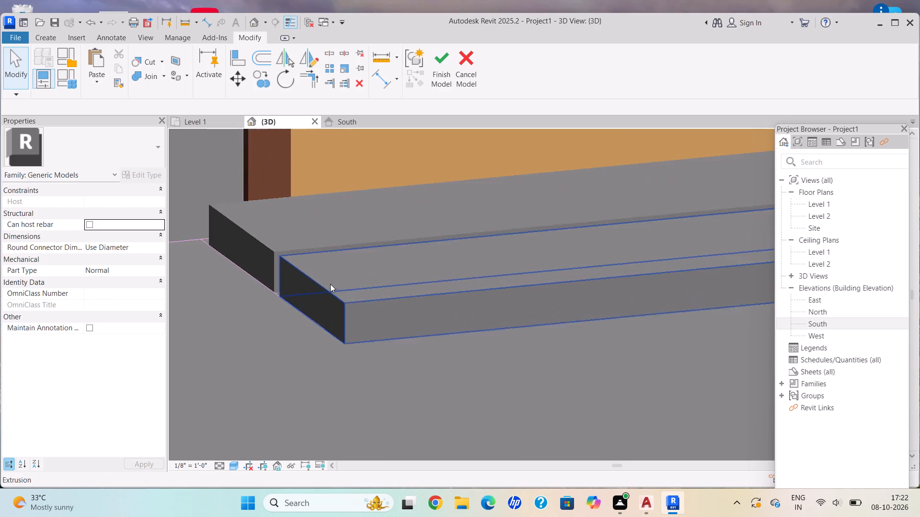
pyautogui.keyDown('shift'); pyautogui.moveTo(330, 278); pyautogui.dragTo(354, 289, button='middle'); pyautogui.keyUp('shift')
pyautogui.keyDown('shift'); pyautogui.moveTo(332, 288); pyautogui.dragTo(321, 288, button='middle'); pyautogui.keyUp('shift')
pyautogui.scroll(4, 321, 292)
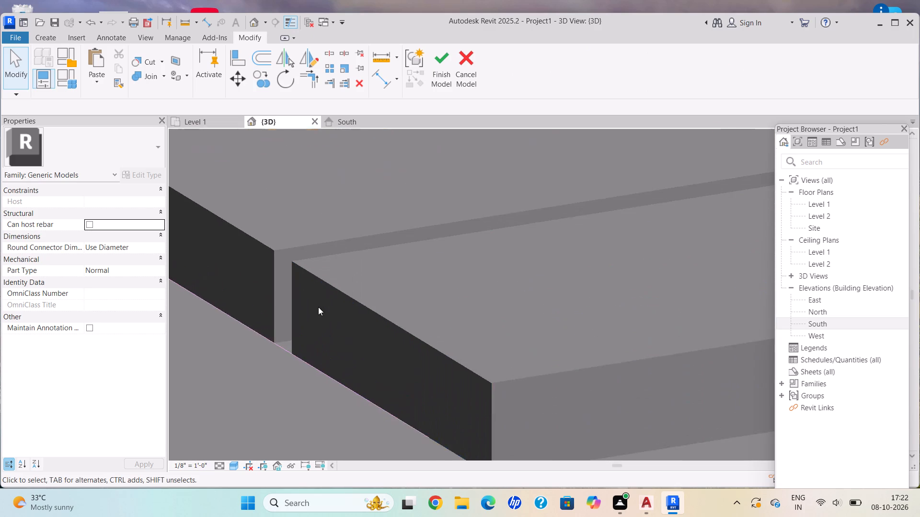
pyautogui.scroll(4, 318, 307)
pyautogui.click(286, 336)
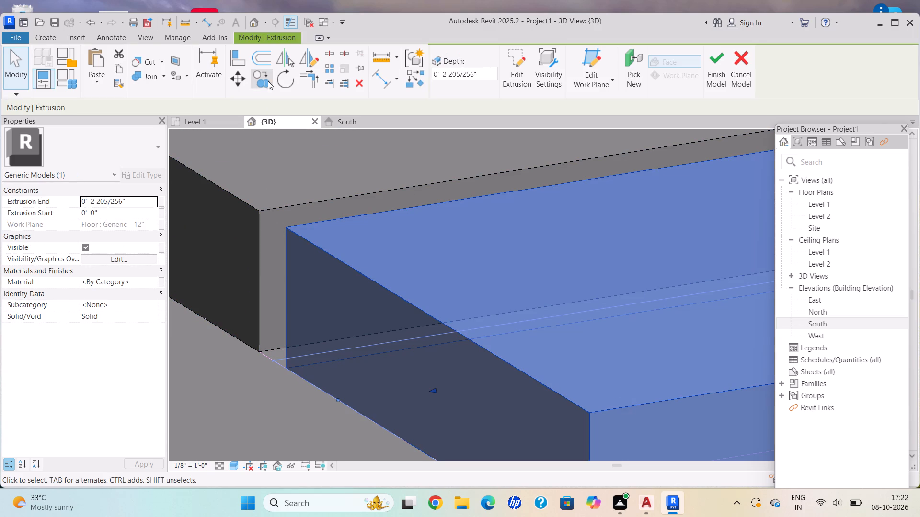
pyautogui.click(242, 79)
pyautogui.scroll(4, 268, 350)
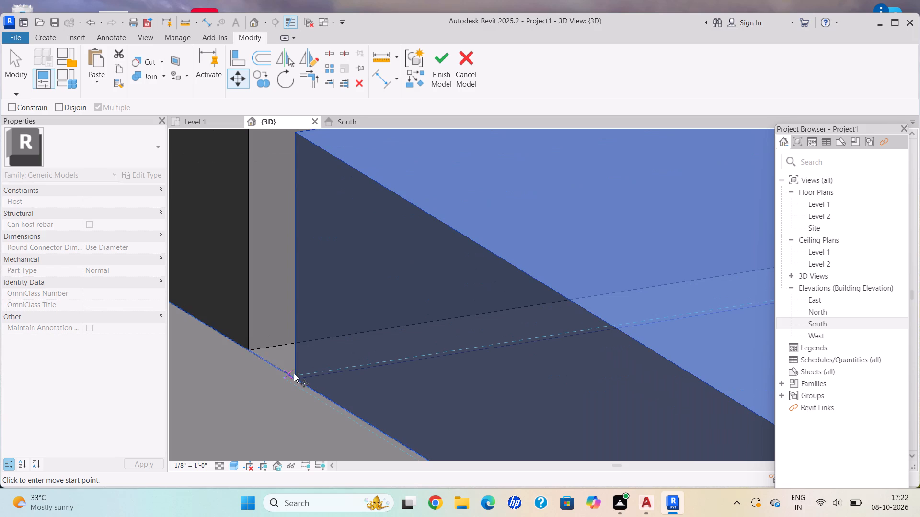
pyautogui.click(296, 374)
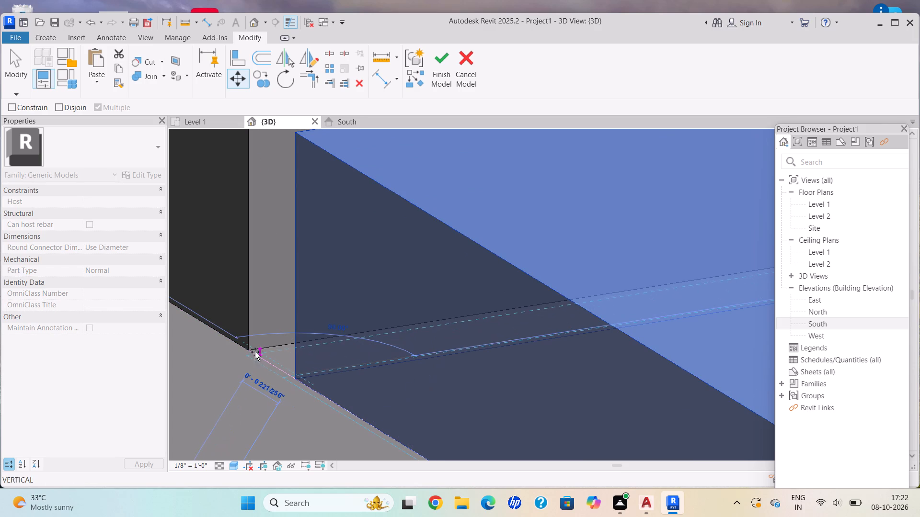
pyautogui.click(255, 348)
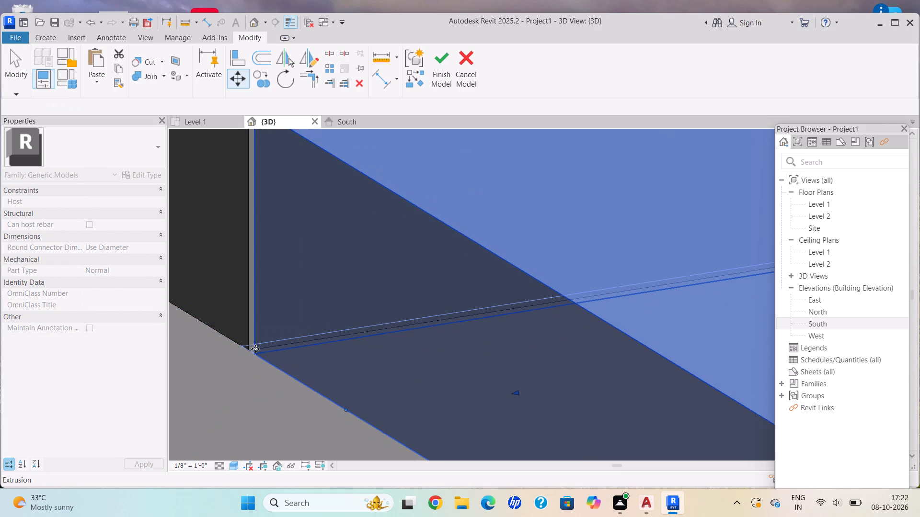
pyautogui.keyDown('shift'); pyautogui.moveTo(275, 356); pyautogui.dragTo(285, 360, button='middle'); pyautogui.keyUp('shift')
pyautogui.keyDown('shift'); pyautogui.middleClick(286, 360); pyautogui.keyUp('shift')
pyautogui.scroll(-7, 286, 360)
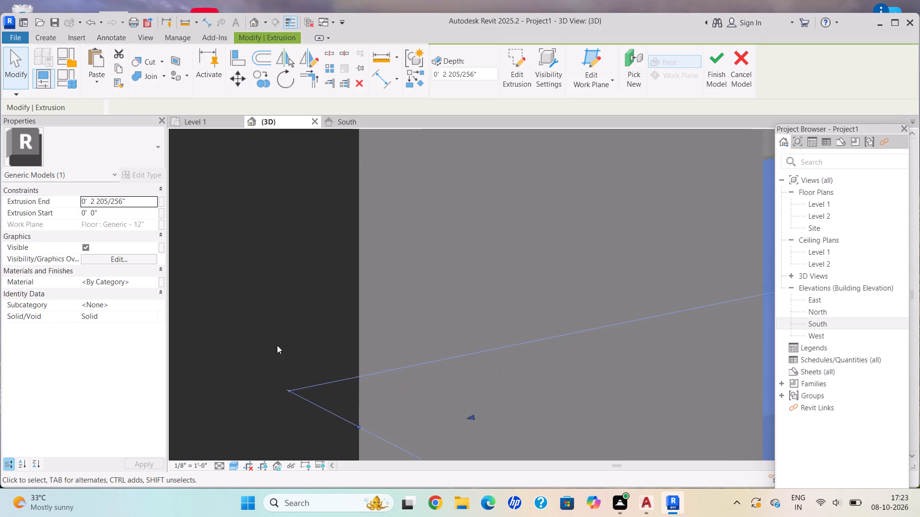
pyautogui.scroll(-12, 277, 345)
pyautogui.keyDown('shift'); pyautogui.moveTo(295, 367); pyautogui.dragTo(281, 363, button='middle'); pyautogui.keyUp('shift')
pyautogui.scroll(7, 280, 334)
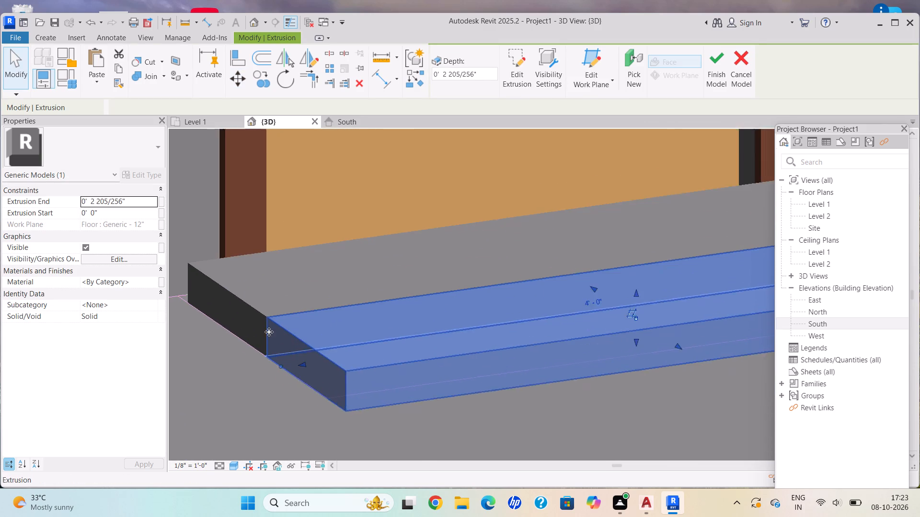
# Move the copied step back about 9/64 inch so its back bottom corner meets the first step's front bottom corner.
pyautogui.scroll(4, 269, 332)
pyautogui.keyDown('shift'); pyautogui.moveTo(282, 353); pyautogui.dragTo(291, 356, button='middle'); pyautogui.keyUp('shift')
pyautogui.keyDown('shift'); pyautogui.middleClick(296, 356); pyautogui.keyUp('shift')
pyautogui.scroll(9, 254, 395)
pyautogui.press('Escape')
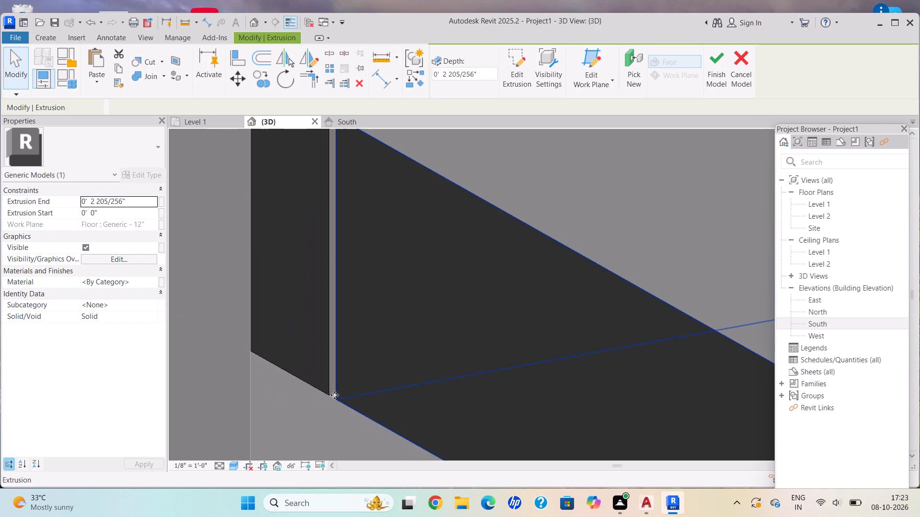
pyautogui.click(339, 401)
pyautogui.click(236, 87)
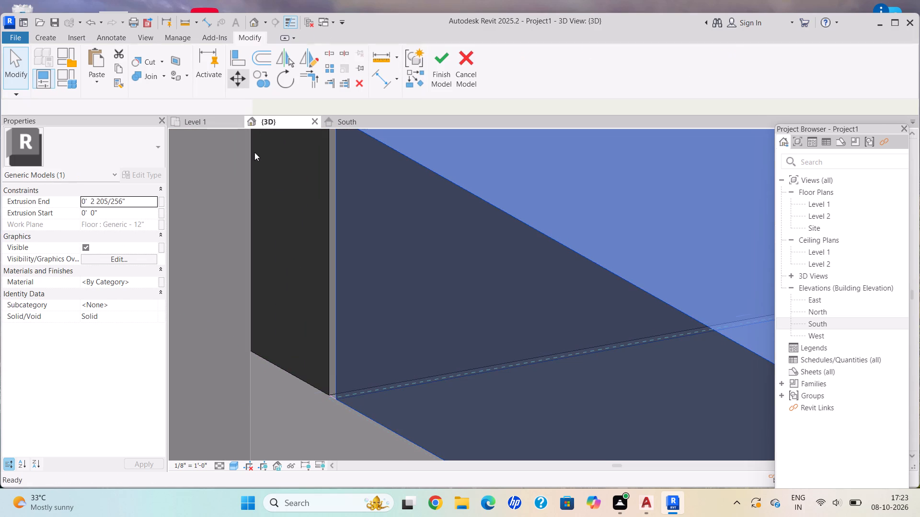
pyautogui.scroll(15, 322, 421)
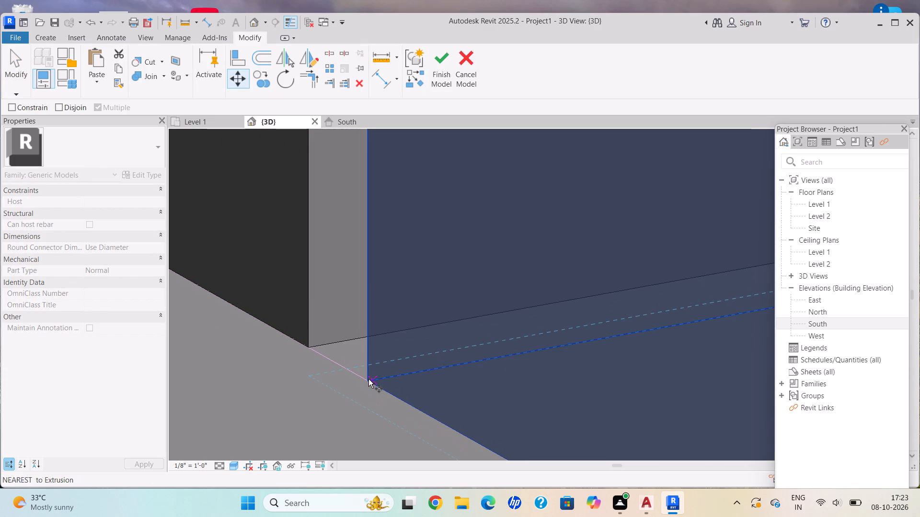
pyautogui.click(368, 379)
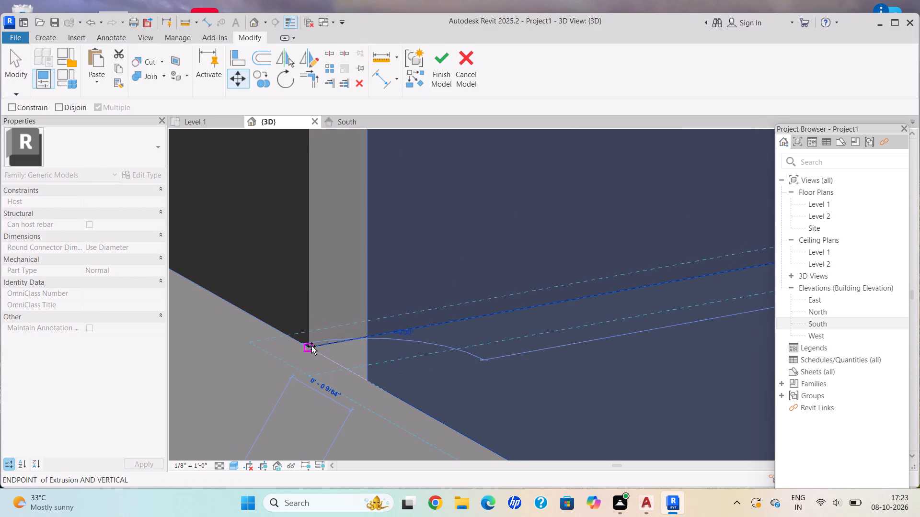
pyautogui.click(311, 346)
pyautogui.press('Escape')
pyautogui.scroll(-7, 346, 349)
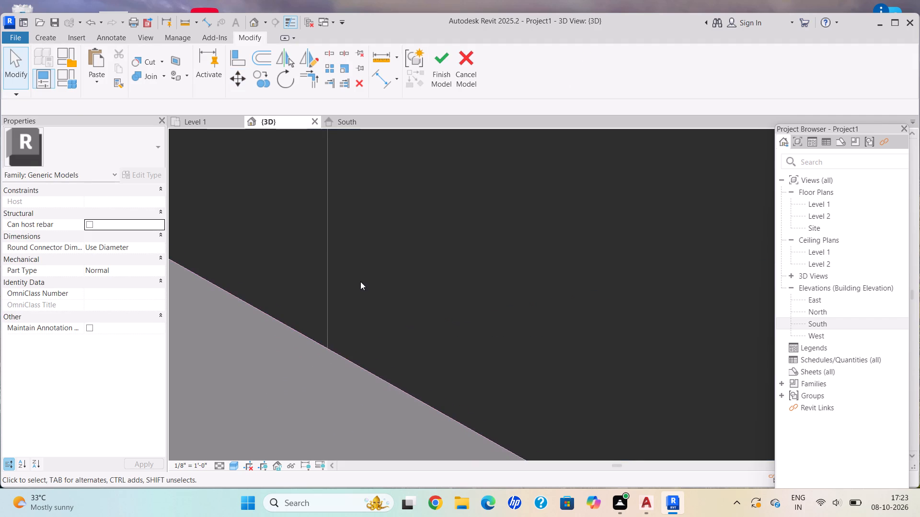
pyautogui.scroll(-20, 360, 281)
pyautogui.scroll(-1, 360, 281)
pyautogui.press('Escape')
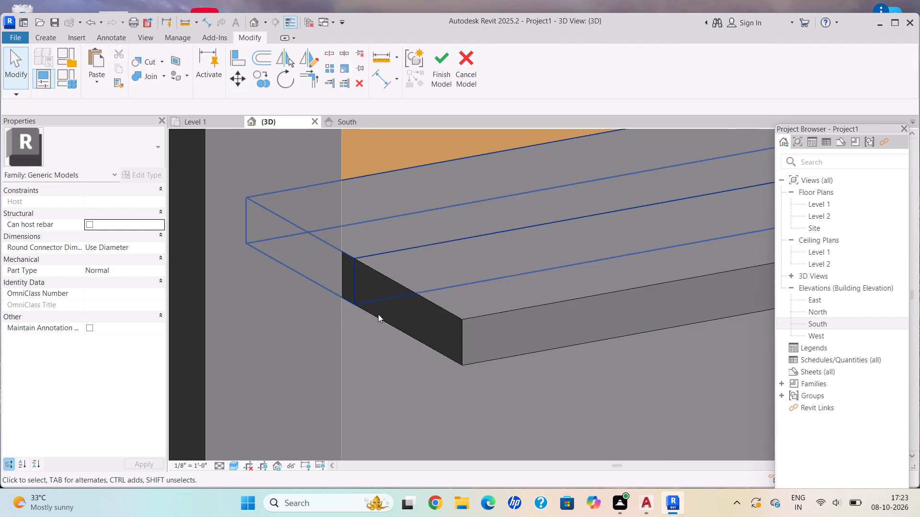
# Examine the joint and the opposite end of the two entry steps.
pyautogui.keyDown('shift'); pyautogui.moveTo(379, 314); pyautogui.dragTo(339, 292, button='middle'); pyautogui.keyUp('shift')
pyautogui.scroll(-9, 347, 299)
pyautogui.keyDown('shift'); pyautogui.moveTo(502, 297); pyautogui.dragTo(481, 287, button='middle'); pyautogui.keyUp('shift')
pyautogui.scroll(4, 501, 290)
pyautogui.keyDown('shift'); pyautogui.moveTo(517, 297); pyautogui.dragTo(536, 308, button='middle'); pyautogui.keyUp('shift')
pyautogui.scroll(4, 655, 269)
pyautogui.click(651, 278)
pyautogui.scroll(5, 651, 278)
pyautogui.click(670, 282)
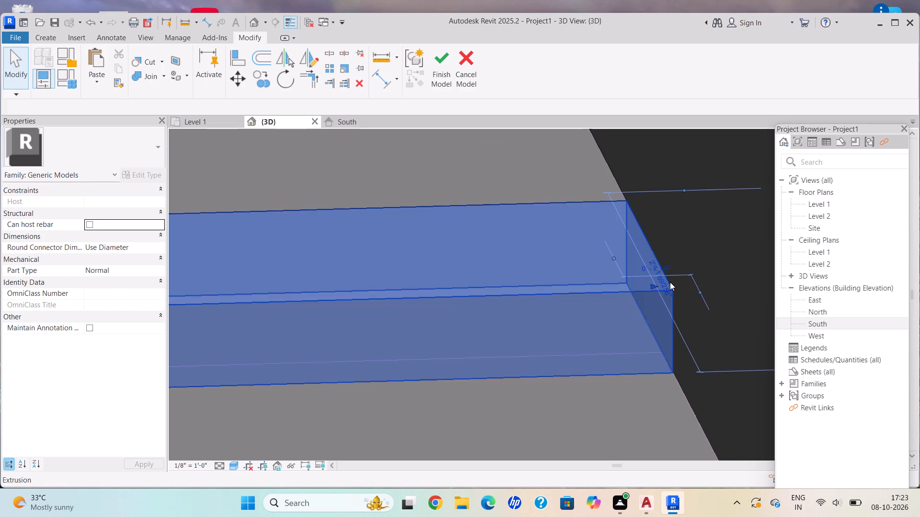
pyautogui.scroll(-5, 665, 271)
pyautogui.press('Escape')
pyautogui.press('Escape')
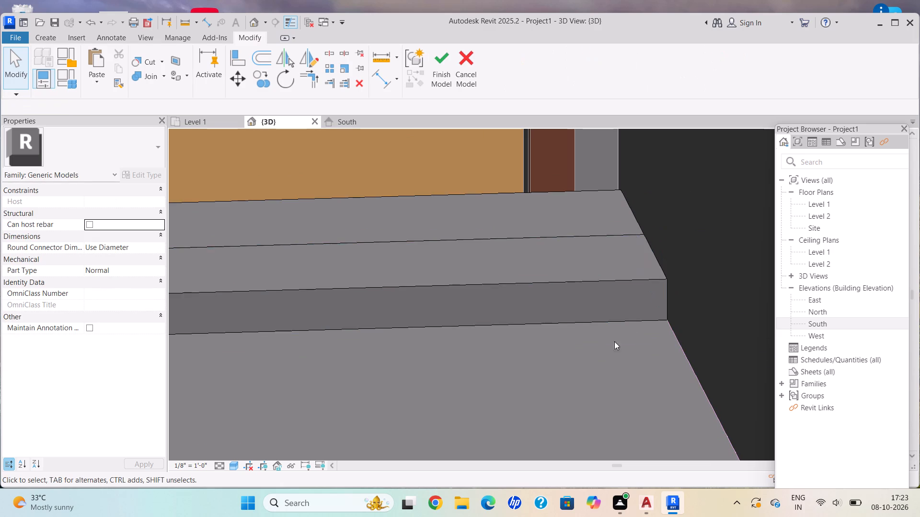
# Examine the building from outside, including the car bay, the side walls and the paving at the rear corner.
pyautogui.scroll(-8, 543, 380)
pyautogui.moveTo(543, 380); pyautogui.dragTo(463, 234, button='middle')
pyautogui.scroll(-4, 454, 269)
pyautogui.keyDown('shift'); pyautogui.middleClick(451, 280); pyautogui.keyUp('shift')
pyautogui.keyDown('shift'); pyautogui.moveTo(450, 284); pyautogui.dragTo(450, 290, button='middle'); pyautogui.keyUp('shift')
pyautogui.keyDown('shift'); pyautogui.moveTo(450, 301); pyautogui.dragTo(450, 310, button='middle'); pyautogui.keyUp('shift')
pyautogui.keyDown('shift'); pyautogui.middleClick(450, 310); pyautogui.keyUp('shift')
pyautogui.scroll(-9, 450, 310)
pyautogui.moveTo(448, 308); pyautogui.dragTo(420, 289, button='middle')
pyautogui.scroll(1, 546, 273)
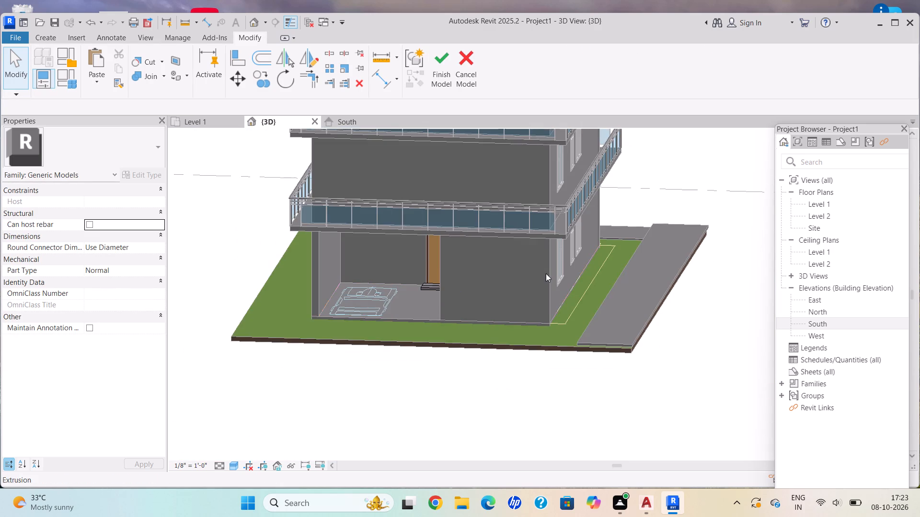
pyautogui.scroll(6, 546, 273)
pyautogui.scroll(-5, 554, 307)
pyautogui.moveTo(564, 312); pyautogui.dragTo(569, 314, button='middle')
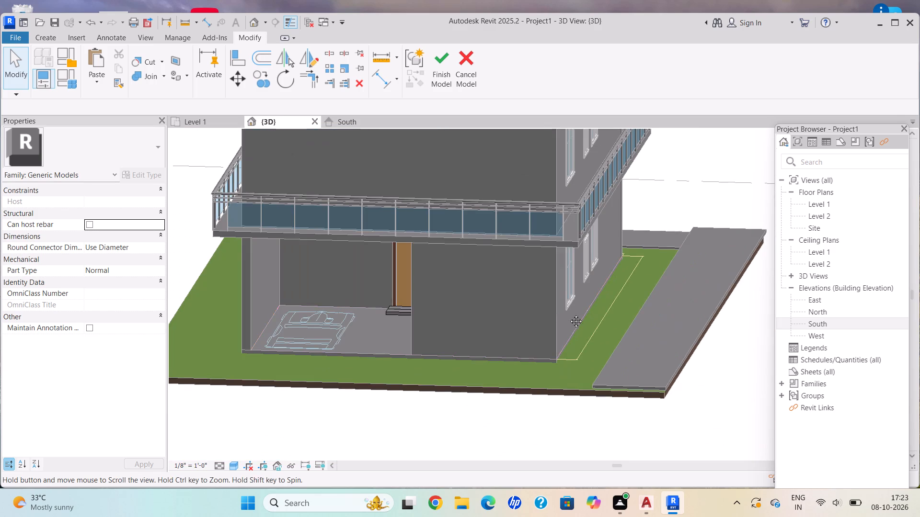
pyautogui.moveTo(569, 314); pyautogui.dragTo(585, 325, button='middle')
pyautogui.keyDown('shift'); pyautogui.moveTo(667, 291); pyautogui.dragTo(689, 302, button='middle'); pyautogui.keyUp('shift')
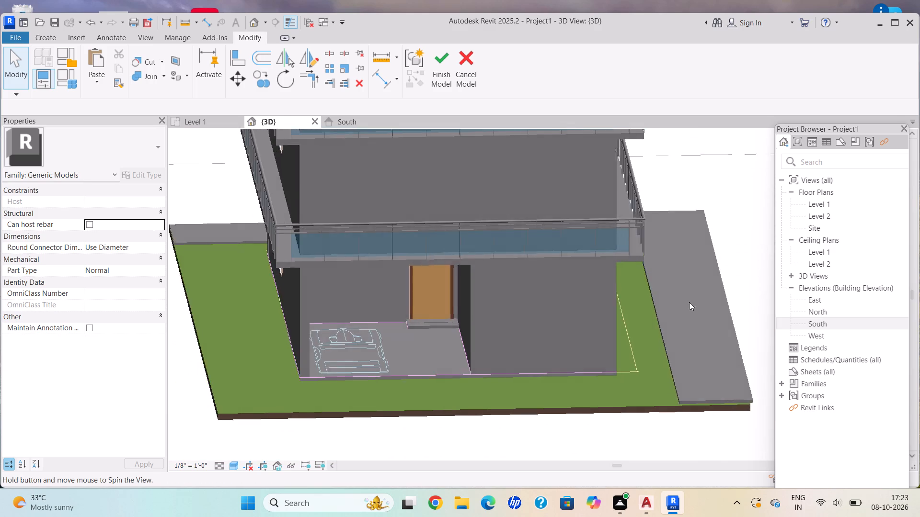
pyautogui.scroll(7, 666, 232)
pyautogui.keyDown('shift'); pyautogui.moveTo(614, 212); pyautogui.dragTo(584, 210, button='middle'); pyautogui.keyUp('shift')
pyautogui.keyDown('shift'); pyautogui.moveTo(759, 240); pyautogui.dragTo(775, 246, button='middle'); pyautogui.keyUp('shift')
pyautogui.moveTo(670, 231); pyautogui.dragTo(672, 252, button='middle')
pyautogui.moveTo(672, 261); pyautogui.dragTo(671, 274, button='middle')
pyautogui.scroll(3, 671, 274)
pyautogui.scroll(-11, 698, 269)
pyautogui.scroll(1, 707, 280)
pyautogui.keyDown('shift'); pyautogui.moveTo(707, 281); pyautogui.dragTo(674, 269, button='middle'); pyautogui.keyUp('shift')
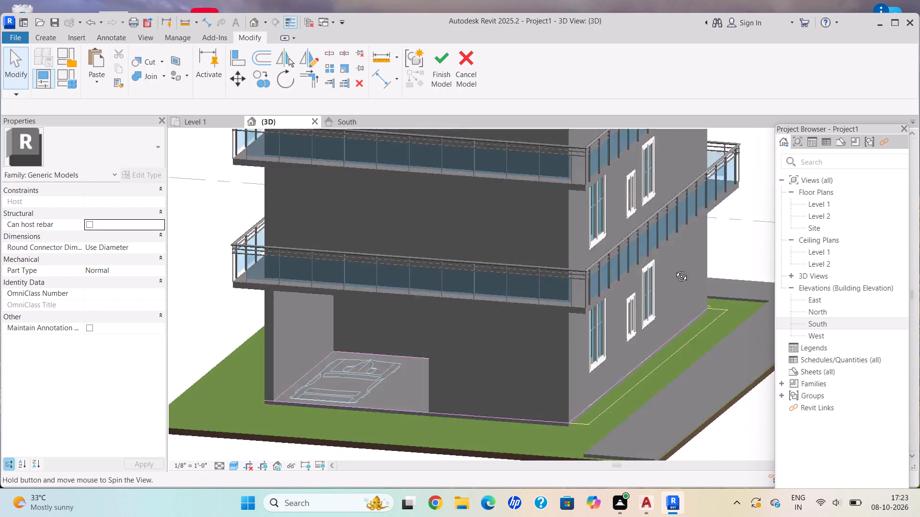
pyautogui.keyDown('shift'); pyautogui.moveTo(674, 269); pyautogui.dragTo(483, 294, button='middle'); pyautogui.keyUp('shift')
pyautogui.moveTo(494, 300); pyautogui.dragTo(453, 135, button='middle')
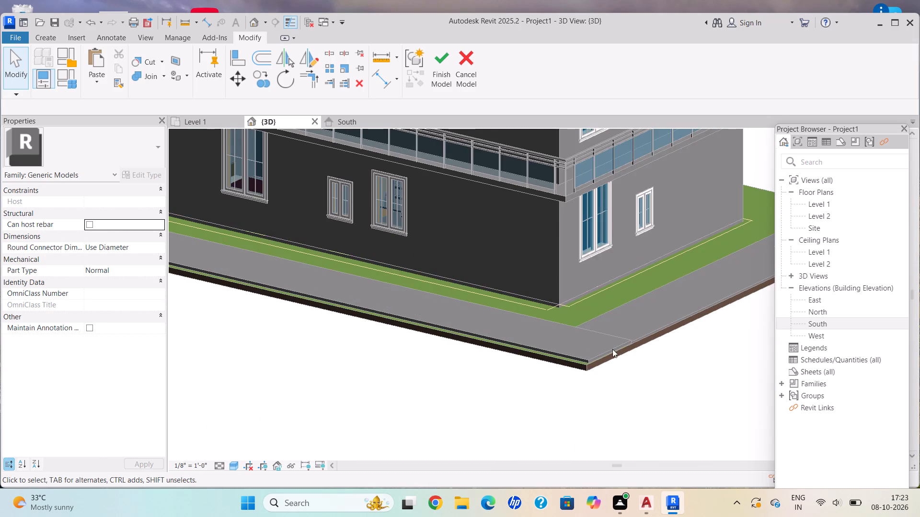
pyautogui.scroll(4, 627, 400)
pyautogui.keyDown('shift'); pyautogui.moveTo(570, 326); pyautogui.dragTo(579, 337, button='middle'); pyautogui.keyUp('shift')
pyautogui.scroll(4, 598, 365)
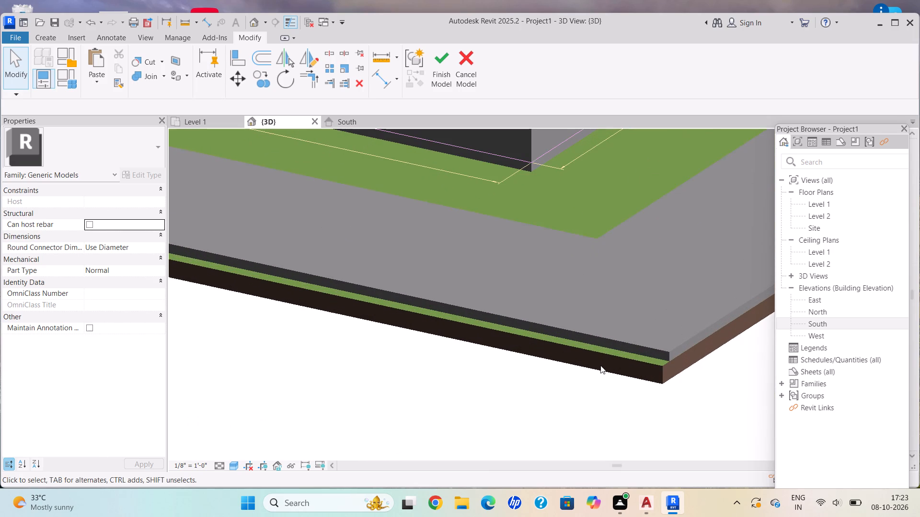
pyautogui.click(649, 350)
pyautogui.scroll(-5, 554, 333)
# Finish the in-place model of the two entry steps.
pyautogui.click(443, 62)
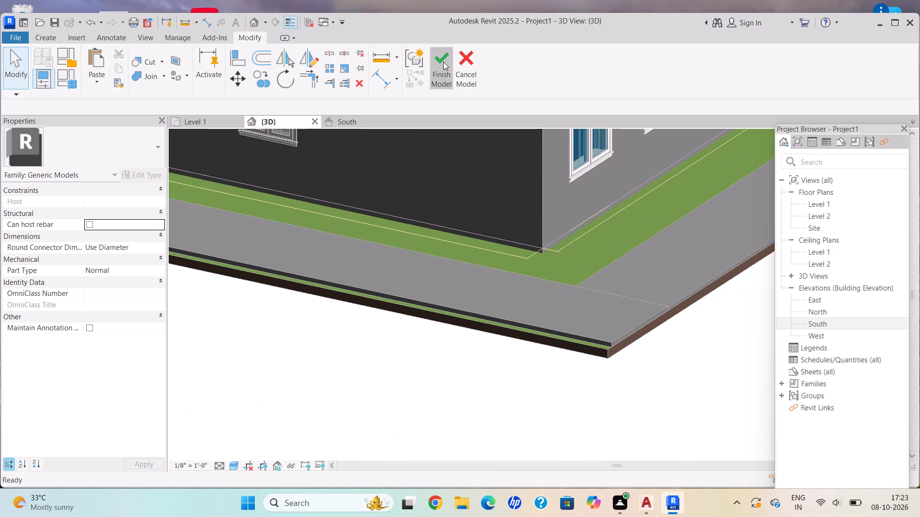
pyautogui.press('Escape')
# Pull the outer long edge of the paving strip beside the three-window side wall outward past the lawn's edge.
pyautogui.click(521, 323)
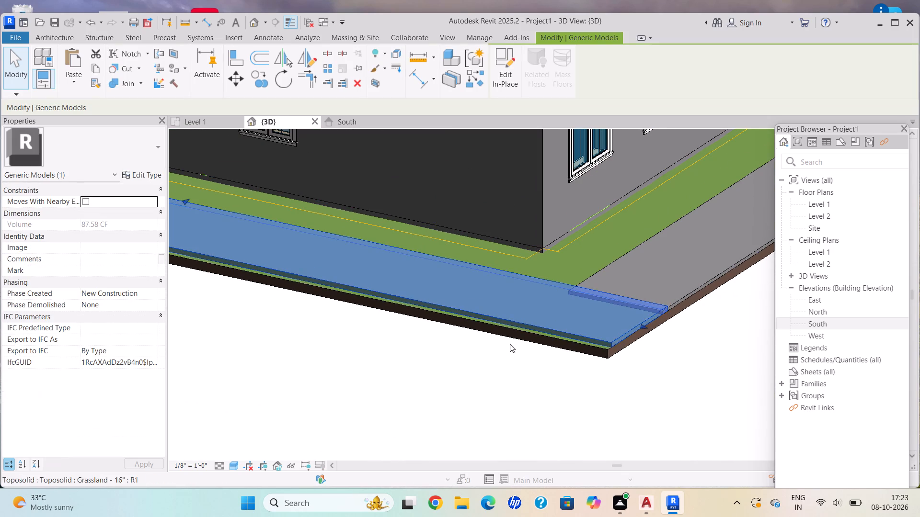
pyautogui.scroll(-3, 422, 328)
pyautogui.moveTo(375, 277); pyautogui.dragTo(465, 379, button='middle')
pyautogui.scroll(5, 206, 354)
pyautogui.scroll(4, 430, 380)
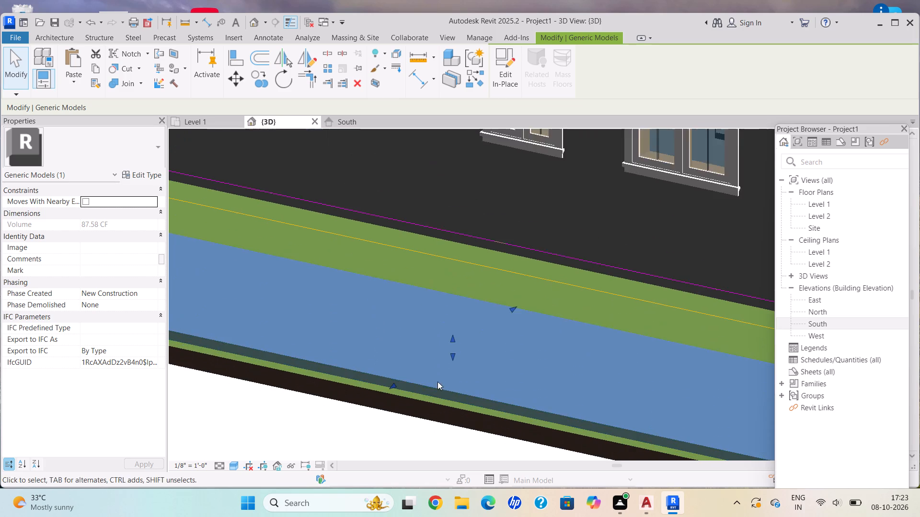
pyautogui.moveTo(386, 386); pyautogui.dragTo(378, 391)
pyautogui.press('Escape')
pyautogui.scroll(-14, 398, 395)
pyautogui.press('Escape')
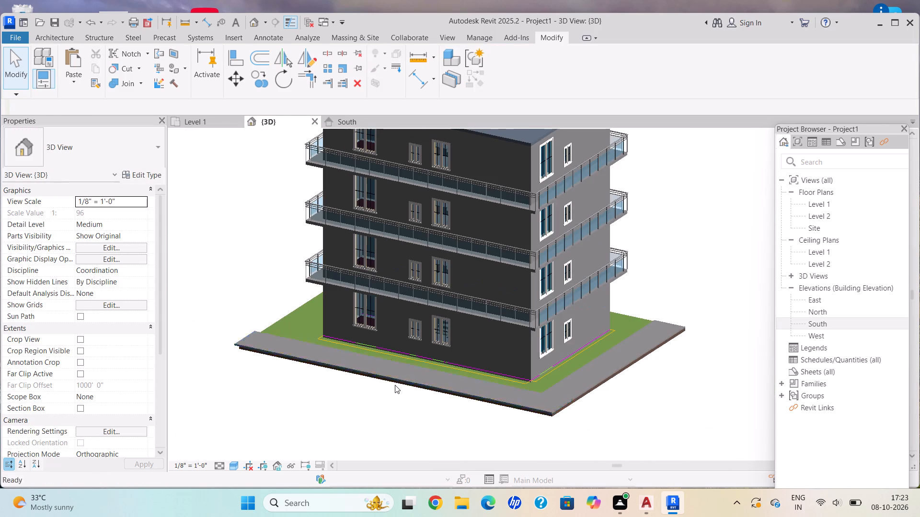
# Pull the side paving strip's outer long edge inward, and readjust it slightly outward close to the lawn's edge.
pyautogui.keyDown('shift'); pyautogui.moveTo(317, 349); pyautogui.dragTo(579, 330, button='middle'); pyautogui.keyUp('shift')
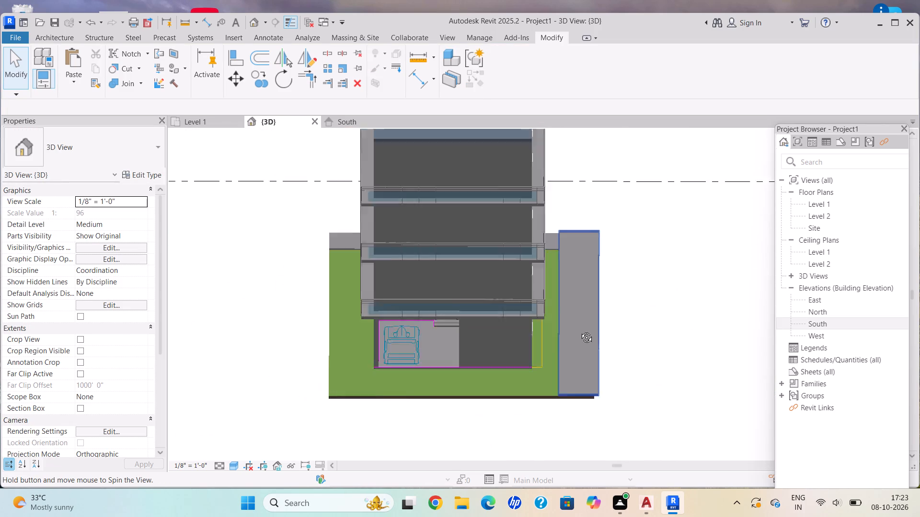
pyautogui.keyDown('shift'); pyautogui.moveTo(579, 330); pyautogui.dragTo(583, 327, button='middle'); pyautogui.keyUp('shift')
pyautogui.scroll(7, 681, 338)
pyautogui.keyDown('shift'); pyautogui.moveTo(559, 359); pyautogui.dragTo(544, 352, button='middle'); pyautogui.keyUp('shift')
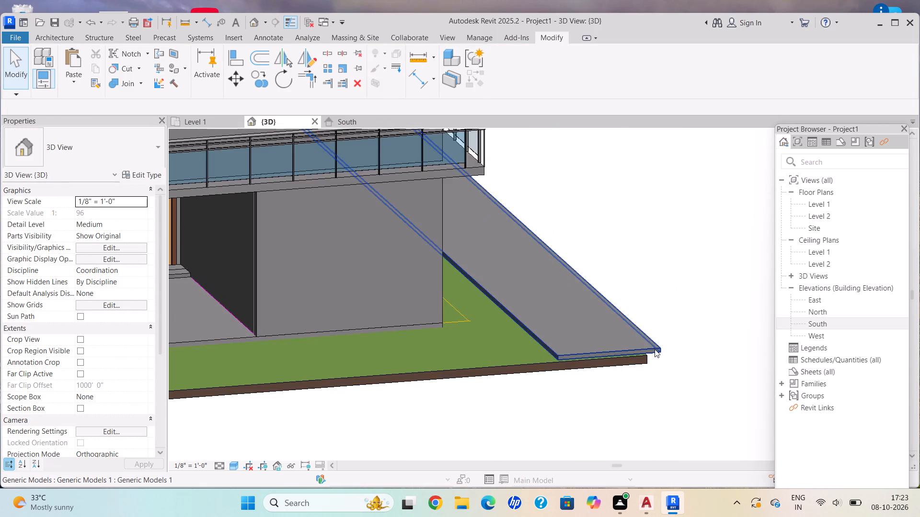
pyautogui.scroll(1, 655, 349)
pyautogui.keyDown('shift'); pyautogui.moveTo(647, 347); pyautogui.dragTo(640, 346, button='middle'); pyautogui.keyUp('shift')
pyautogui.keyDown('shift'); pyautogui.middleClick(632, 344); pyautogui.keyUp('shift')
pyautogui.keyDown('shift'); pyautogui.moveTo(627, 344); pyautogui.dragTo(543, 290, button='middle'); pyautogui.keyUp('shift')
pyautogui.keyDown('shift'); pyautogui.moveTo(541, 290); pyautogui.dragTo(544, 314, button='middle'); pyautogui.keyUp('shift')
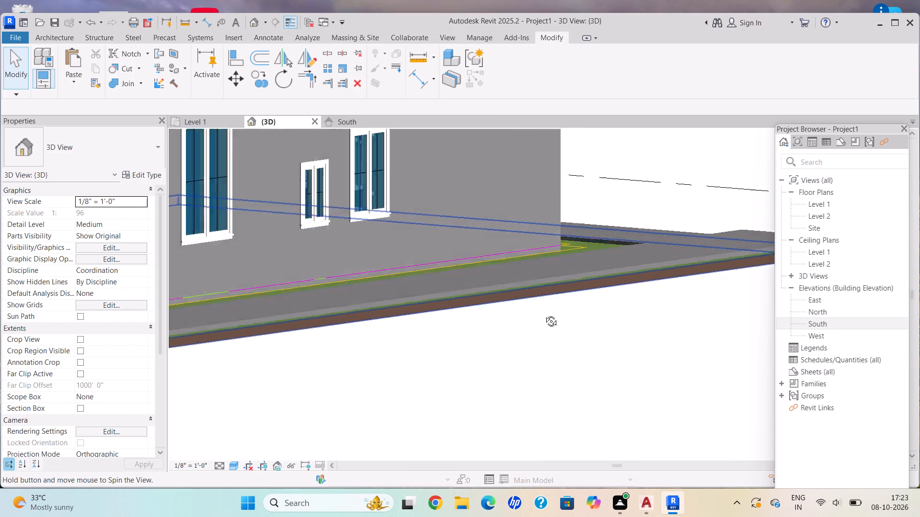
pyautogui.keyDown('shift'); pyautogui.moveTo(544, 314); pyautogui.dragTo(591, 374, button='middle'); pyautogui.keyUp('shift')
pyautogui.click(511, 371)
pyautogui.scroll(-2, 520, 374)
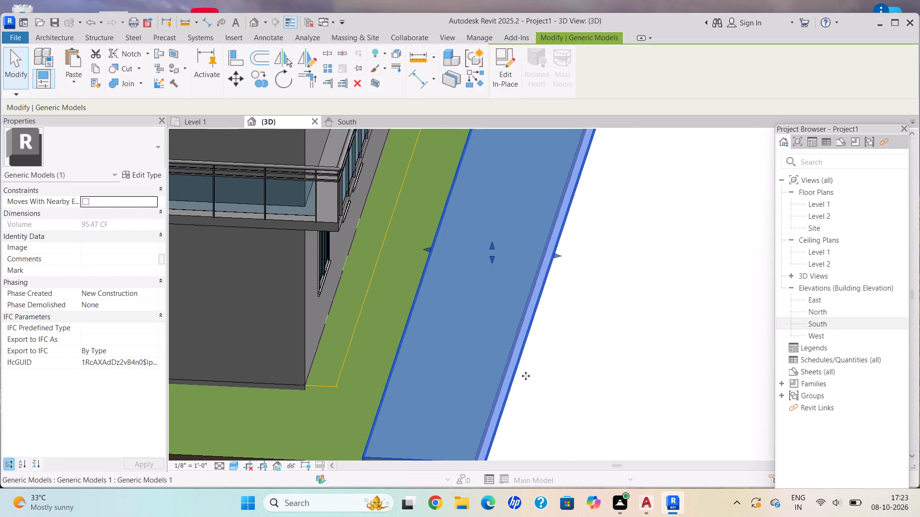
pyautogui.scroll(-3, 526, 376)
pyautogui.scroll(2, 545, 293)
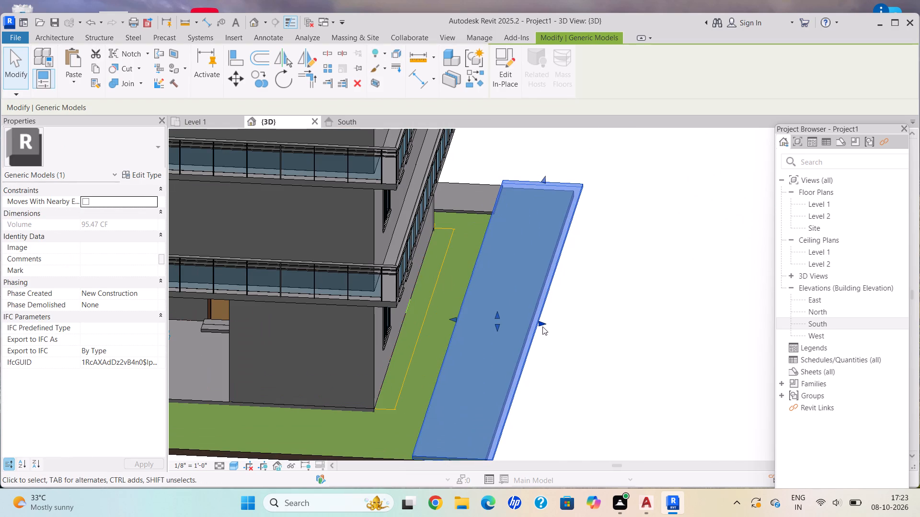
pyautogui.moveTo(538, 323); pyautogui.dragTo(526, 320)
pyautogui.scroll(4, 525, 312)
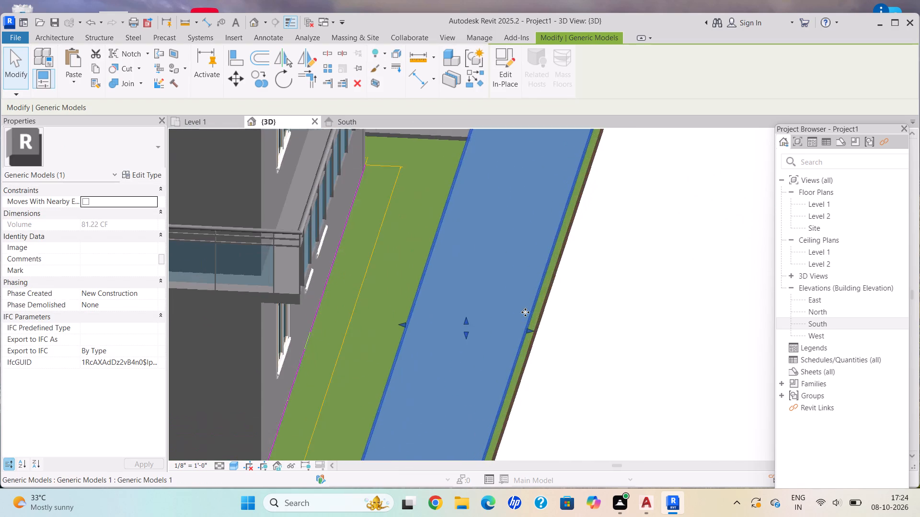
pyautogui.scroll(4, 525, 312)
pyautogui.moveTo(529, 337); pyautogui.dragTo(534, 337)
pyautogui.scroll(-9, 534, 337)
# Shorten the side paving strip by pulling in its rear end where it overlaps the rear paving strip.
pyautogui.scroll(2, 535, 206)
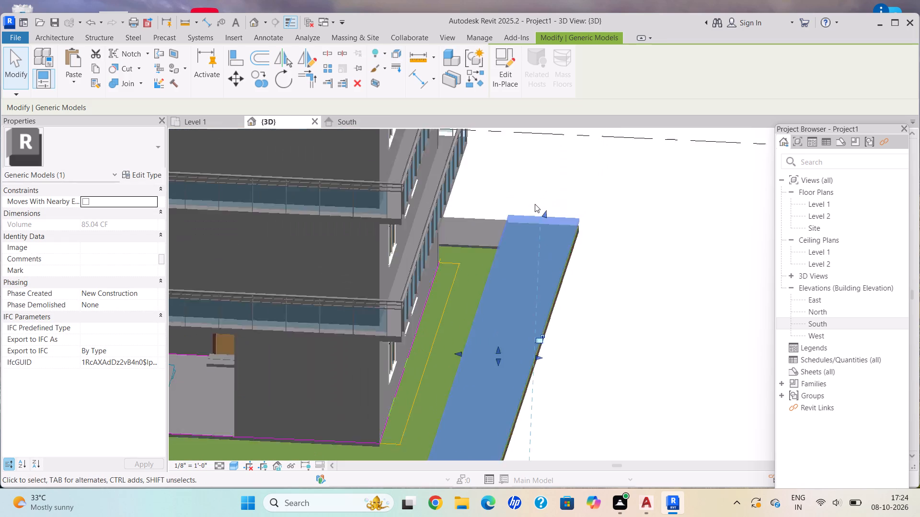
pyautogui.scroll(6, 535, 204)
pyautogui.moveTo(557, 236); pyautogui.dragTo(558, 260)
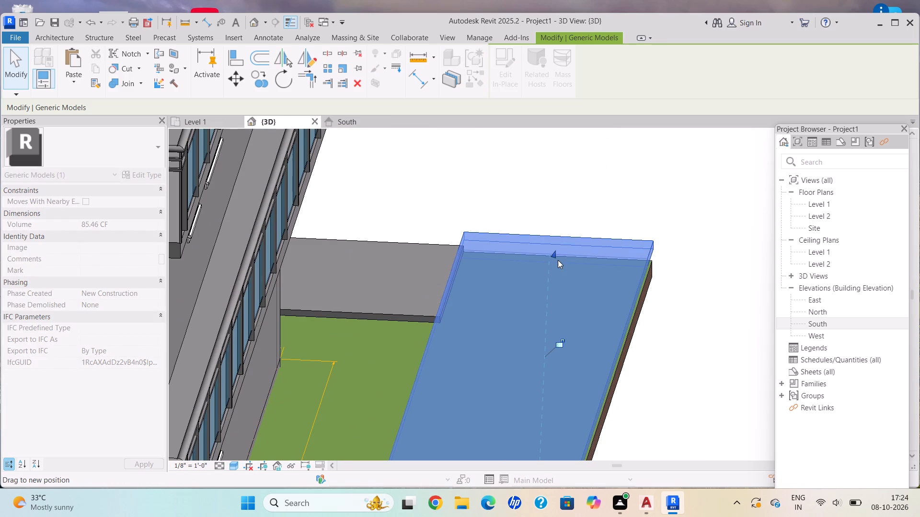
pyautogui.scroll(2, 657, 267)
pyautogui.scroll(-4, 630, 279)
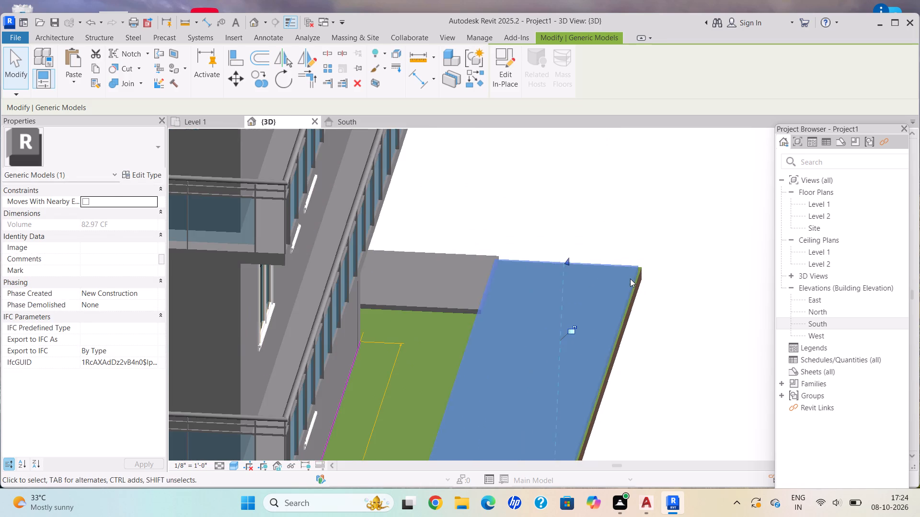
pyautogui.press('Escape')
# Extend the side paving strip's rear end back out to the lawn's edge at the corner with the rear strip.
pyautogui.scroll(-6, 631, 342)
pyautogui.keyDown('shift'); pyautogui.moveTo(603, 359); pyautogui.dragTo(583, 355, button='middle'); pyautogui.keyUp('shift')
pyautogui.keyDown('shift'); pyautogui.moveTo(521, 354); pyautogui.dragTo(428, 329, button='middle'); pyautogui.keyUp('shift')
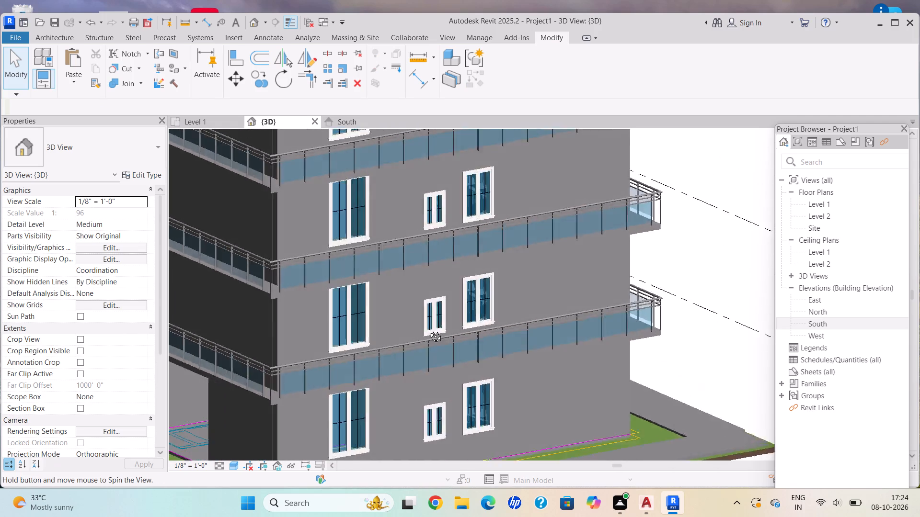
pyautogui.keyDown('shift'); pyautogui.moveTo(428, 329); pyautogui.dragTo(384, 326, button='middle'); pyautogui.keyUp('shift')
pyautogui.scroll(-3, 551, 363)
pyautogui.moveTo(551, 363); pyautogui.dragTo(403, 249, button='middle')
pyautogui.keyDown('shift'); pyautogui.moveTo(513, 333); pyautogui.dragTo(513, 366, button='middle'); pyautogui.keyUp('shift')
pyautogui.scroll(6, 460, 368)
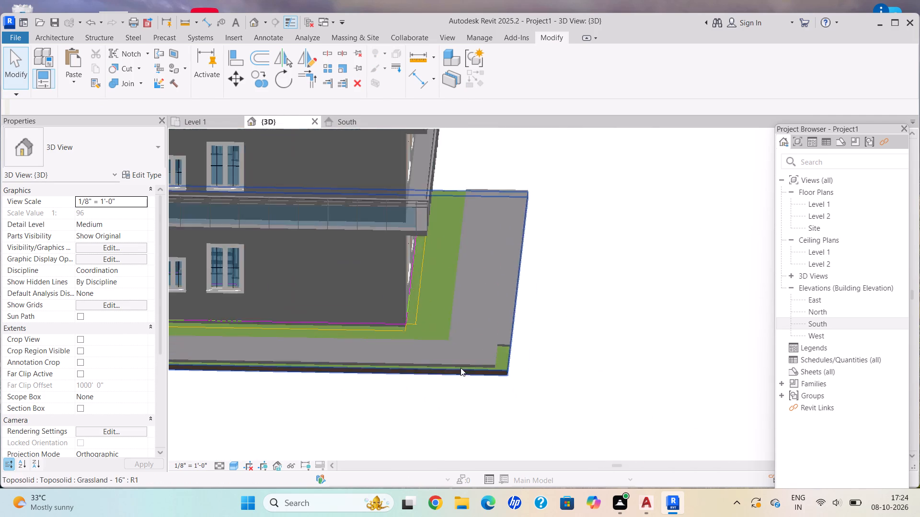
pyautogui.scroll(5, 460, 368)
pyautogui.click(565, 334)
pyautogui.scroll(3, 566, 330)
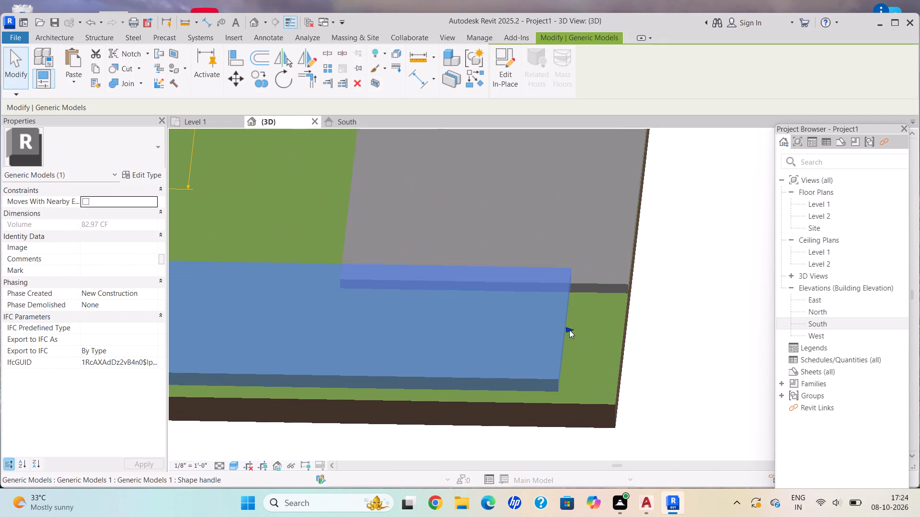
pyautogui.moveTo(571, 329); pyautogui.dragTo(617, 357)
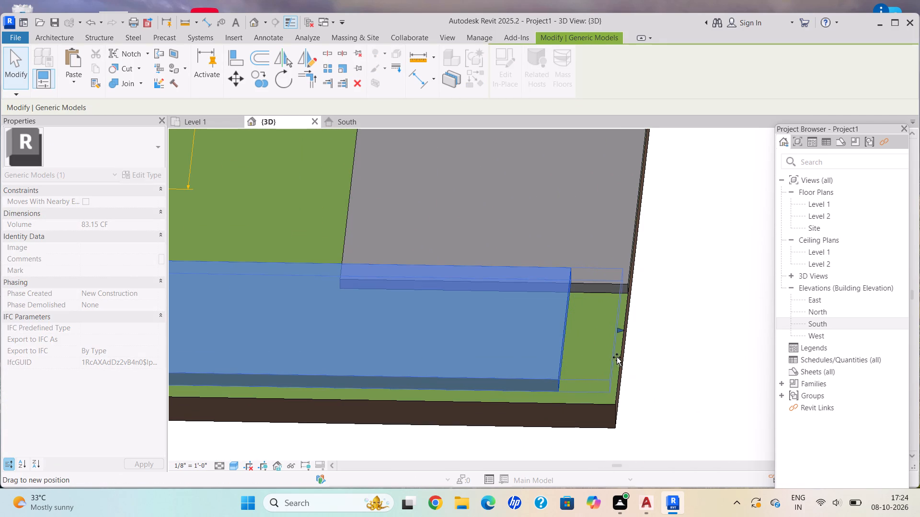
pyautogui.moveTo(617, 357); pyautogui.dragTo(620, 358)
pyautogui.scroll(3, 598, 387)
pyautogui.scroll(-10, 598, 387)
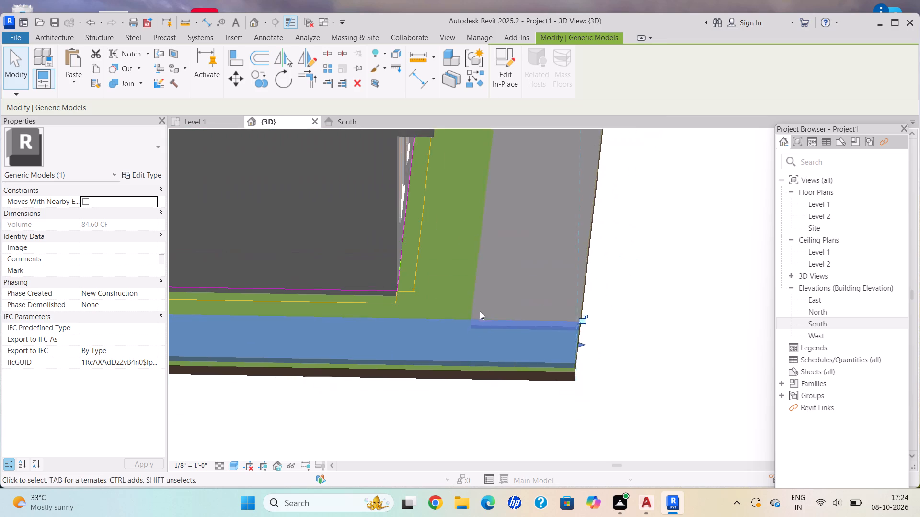
# Delete the paving strip running along the side of the house, keeping the rear strip.
pyautogui.keyDown('shift'); pyautogui.moveTo(480, 311); pyautogui.dragTo(477, 333, button='middle'); pyautogui.keyUp('shift')
pyautogui.keyDown('shift'); pyautogui.moveTo(475, 341); pyautogui.dragTo(487, 408, button='middle'); pyautogui.keyUp('shift')
pyautogui.scroll(-9, 488, 341)
pyautogui.moveTo(477, 309); pyautogui.dragTo(609, 286, button='middle')
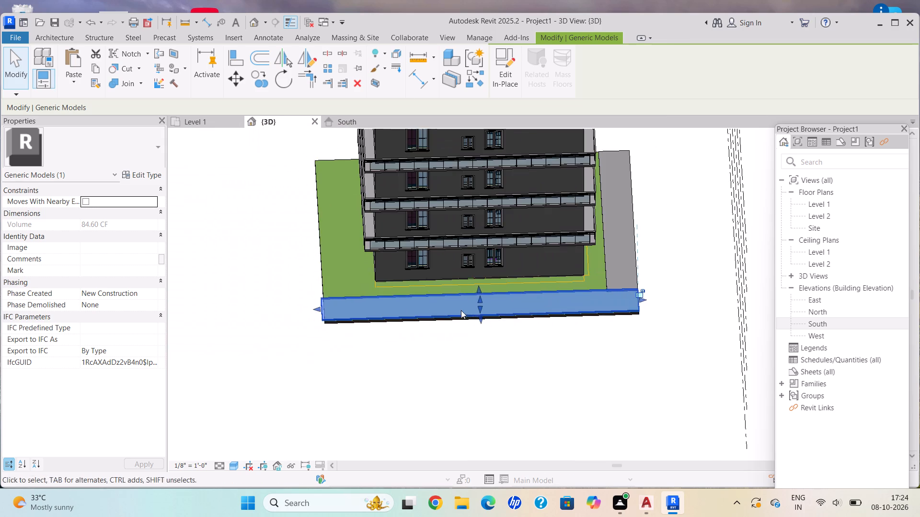
pyautogui.scroll(4, 431, 305)
pyautogui.click(381, 326)
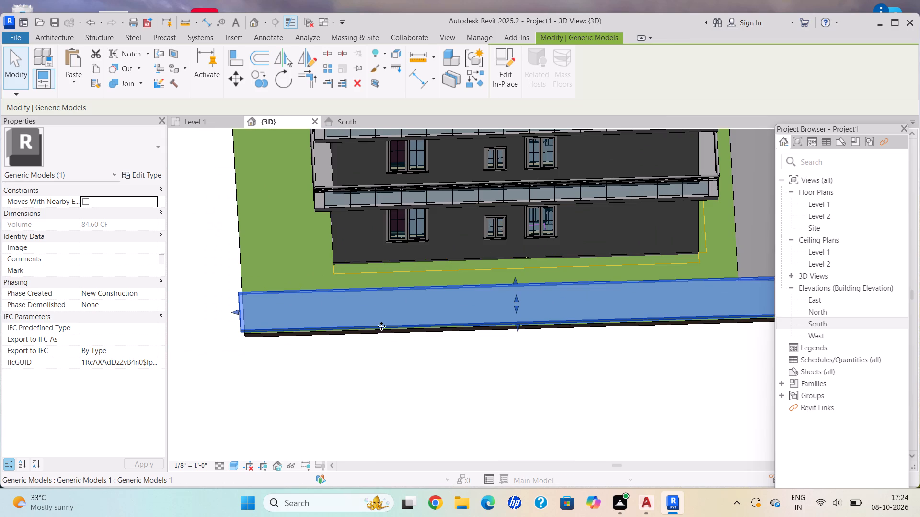
pyautogui.press('Delete')
pyautogui.scroll(-3, 455, 359)
pyautogui.moveTo(448, 346); pyautogui.dragTo(436, 342, button='middle')
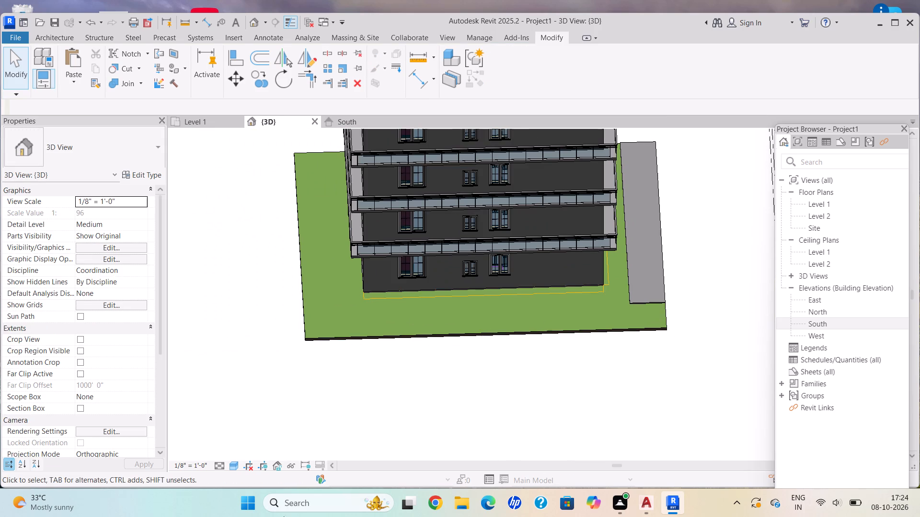
# Start a new in-place component in the Generic Models category, keeping the default name.
pyautogui.click(43, 38)
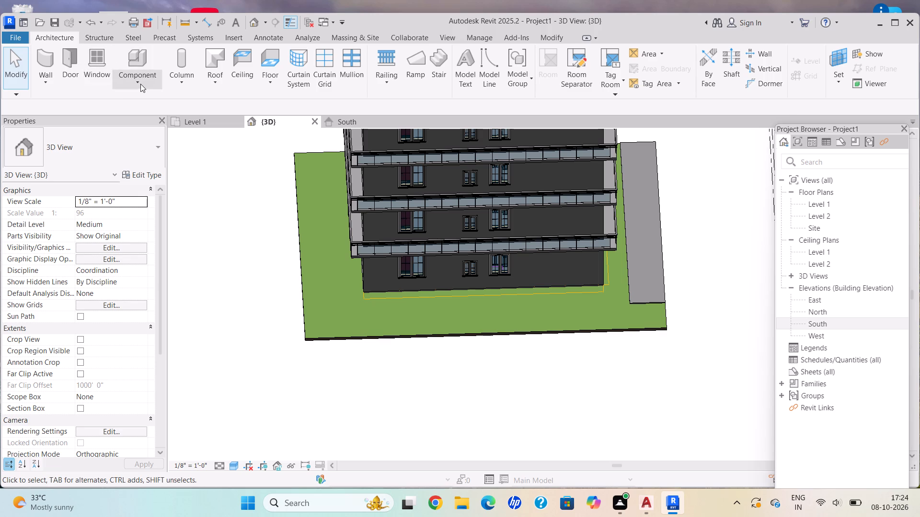
pyautogui.click(140, 84)
pyautogui.click(179, 129)
pyautogui.scroll(-5, 498, 227)
pyautogui.scroll(1, 497, 228)
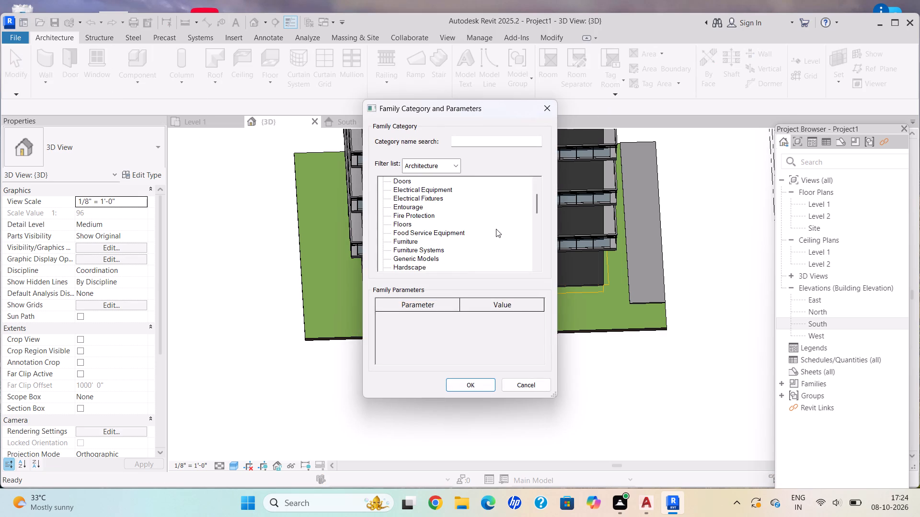
pyautogui.click(421, 258)
pyautogui.click(469, 383)
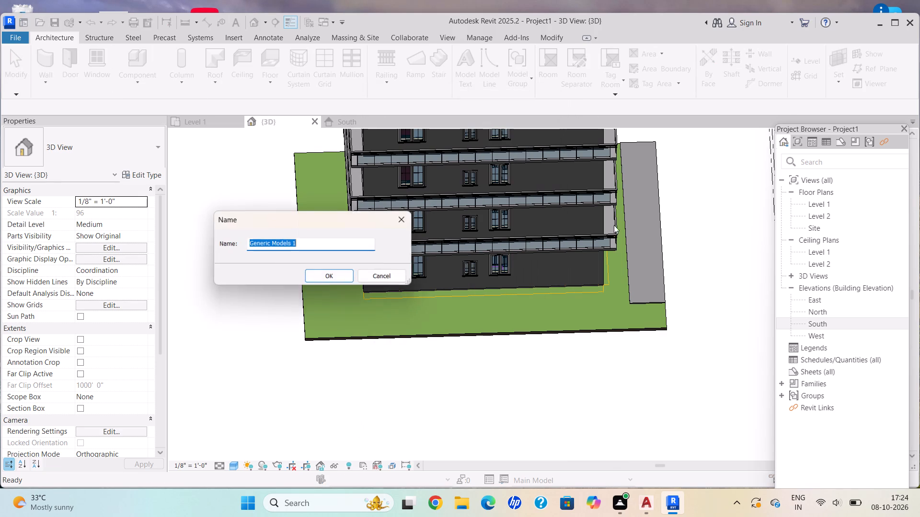
pyautogui.click(331, 278)
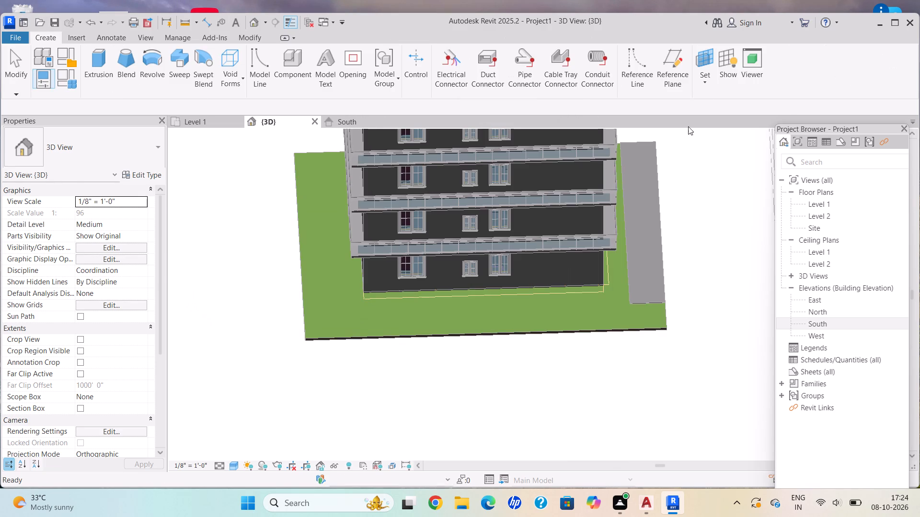
# Start an extrusion and set its work plane to the top surface of the grassland lawn.
pyautogui.click(43, 34)
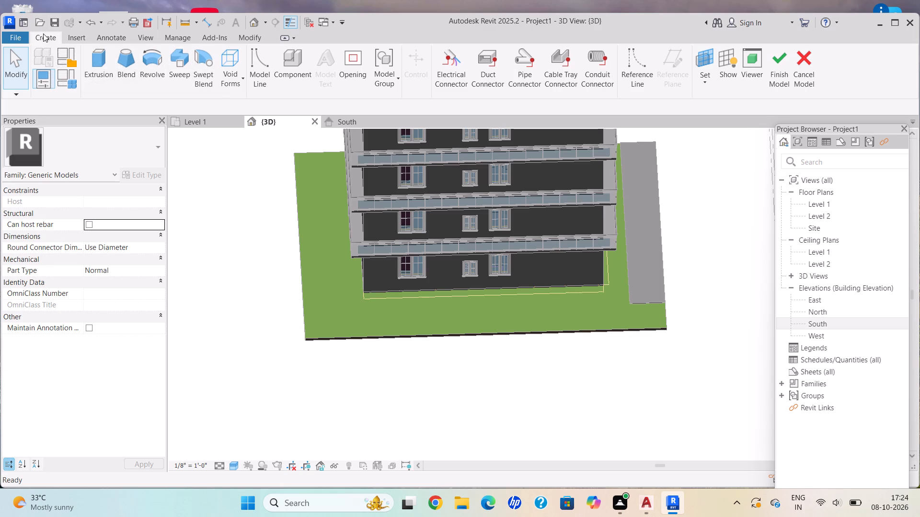
pyautogui.click(92, 75)
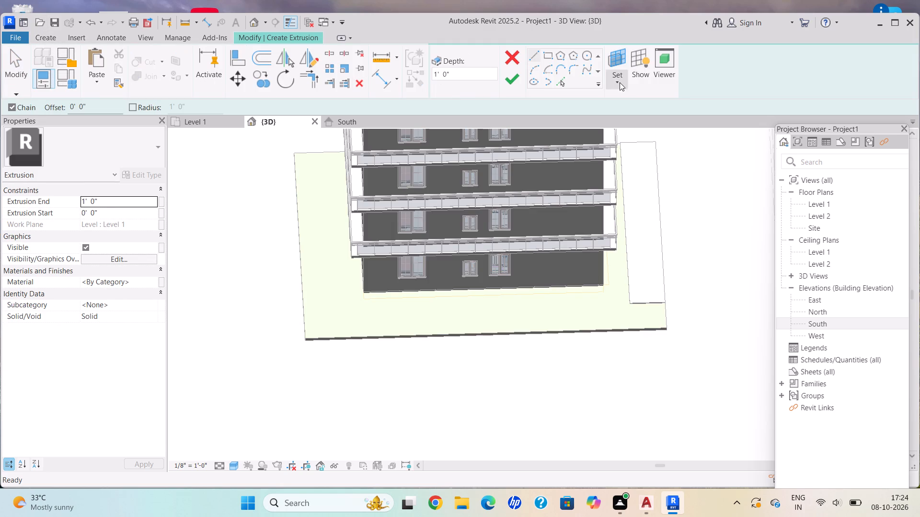
pyautogui.click(619, 82)
pyautogui.click(641, 126)
pyautogui.scroll(-1, 631, 344)
pyautogui.scroll(9, 621, 345)
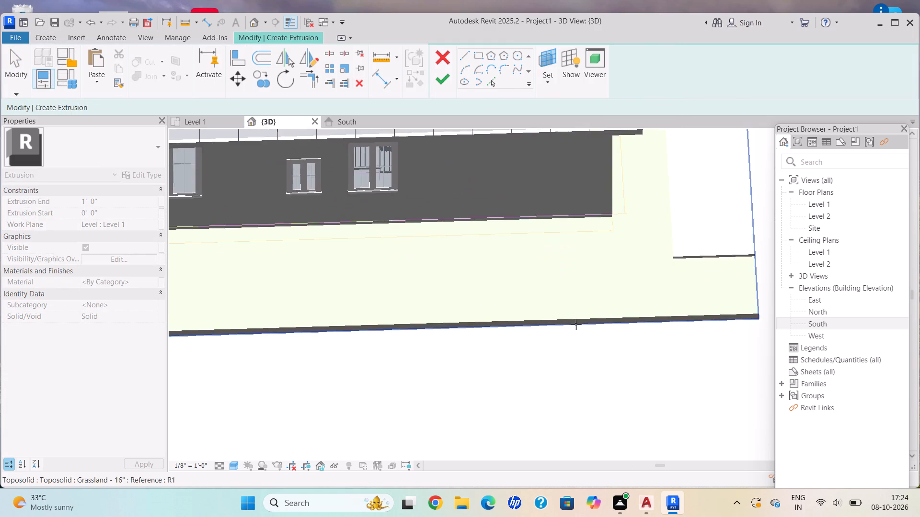
pyautogui.scroll(10, 576, 324)
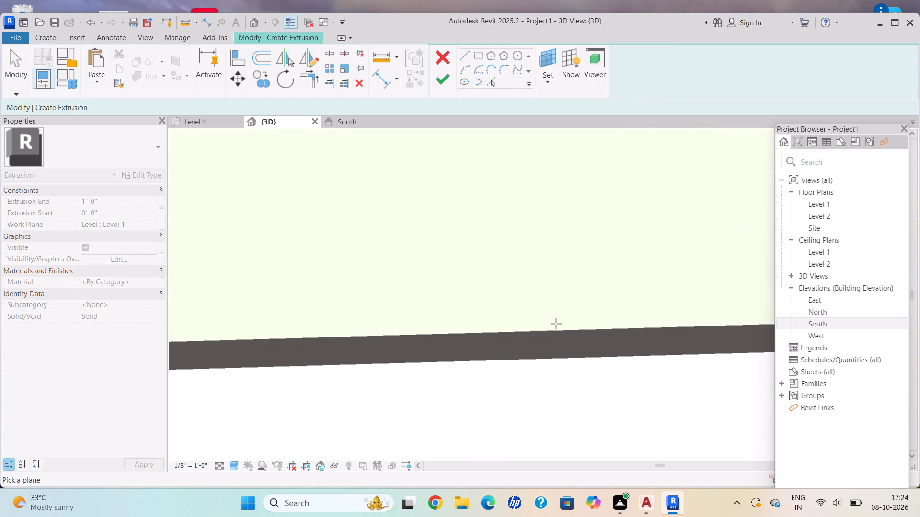
pyautogui.scroll(-1, 556, 324)
pyautogui.scroll(8, 556, 324)
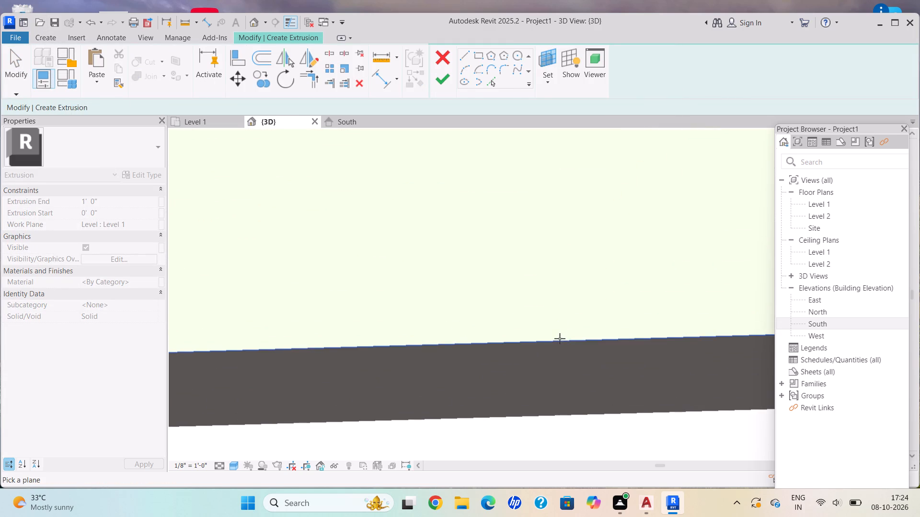
pyautogui.click(560, 338)
# Extrude a 1' 0" deep rectangular side paving strip from the rear strip's outer end corner to the lawn's opposite corner.
pyautogui.click(547, 56)
pyautogui.scroll(-20, 570, 279)
pyautogui.scroll(-4, 570, 279)
pyautogui.middleClick(659, 249)
pyautogui.moveTo(641, 261); pyautogui.dragTo(569, 288, button='middle')
pyautogui.moveTo(566, 289); pyautogui.dragTo(561, 289, button='middle')
pyautogui.scroll(6, 605, 276)
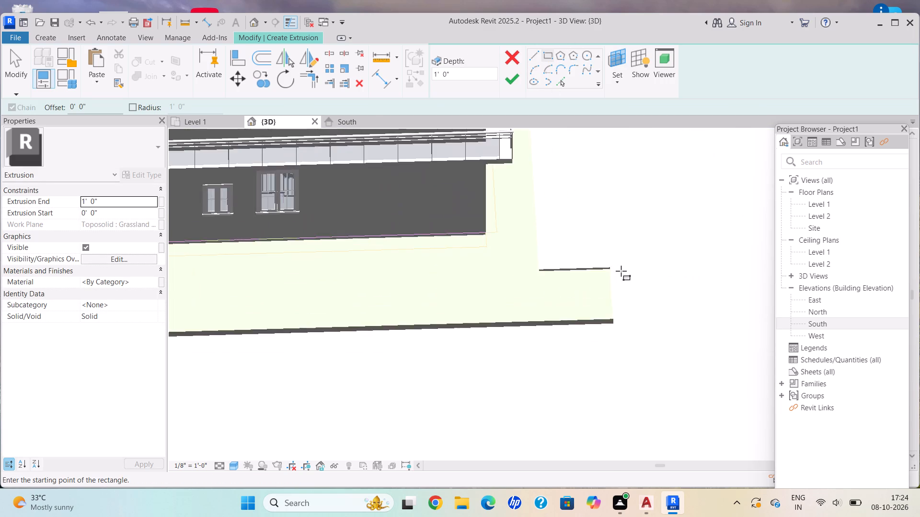
pyautogui.scroll(10, 621, 271)
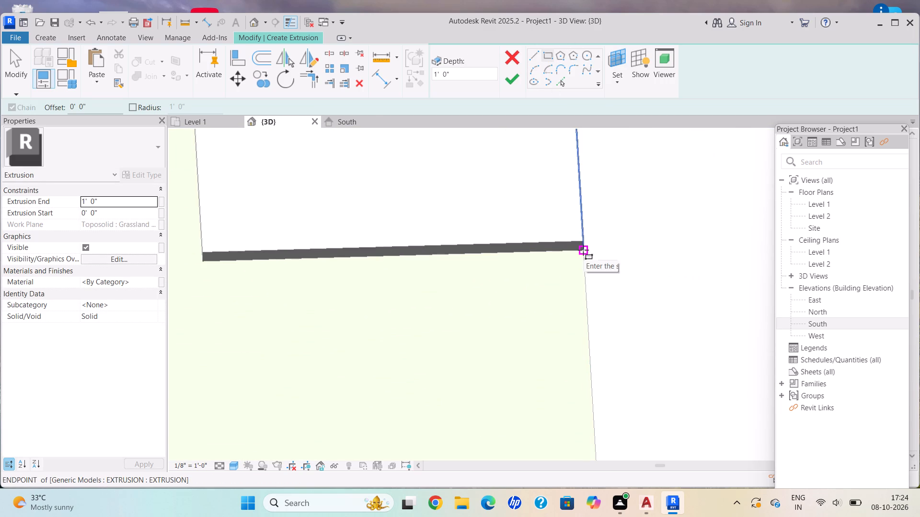
pyautogui.click(583, 250)
pyautogui.scroll(-3, 444, 382)
pyautogui.moveTo(443, 382); pyautogui.dragTo(638, 321, button='middle')
pyautogui.scroll(-1, 638, 321)
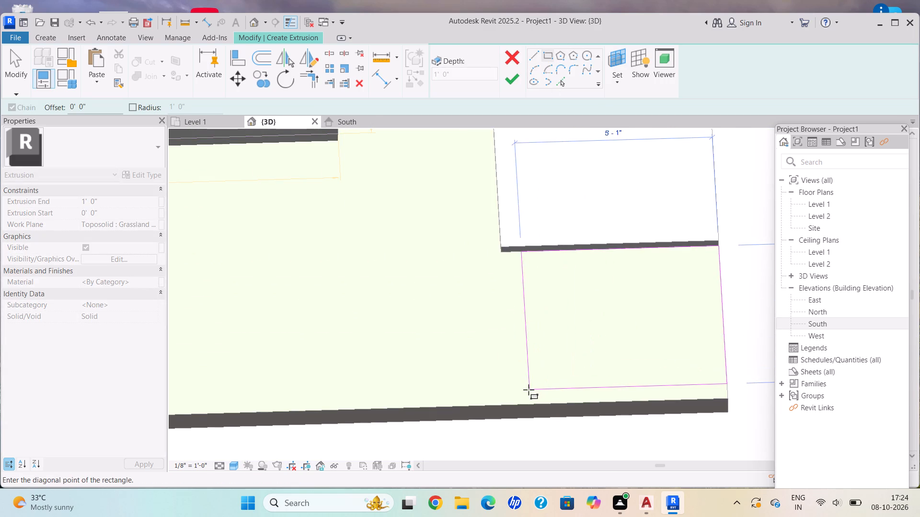
pyautogui.scroll(-3, 385, 371)
pyautogui.middleClick(381, 370)
pyautogui.moveTo(381, 370); pyautogui.dragTo(522, 330, button='middle')
pyautogui.scroll(-1, 522, 330)
pyautogui.scroll(-1, 298, 355)
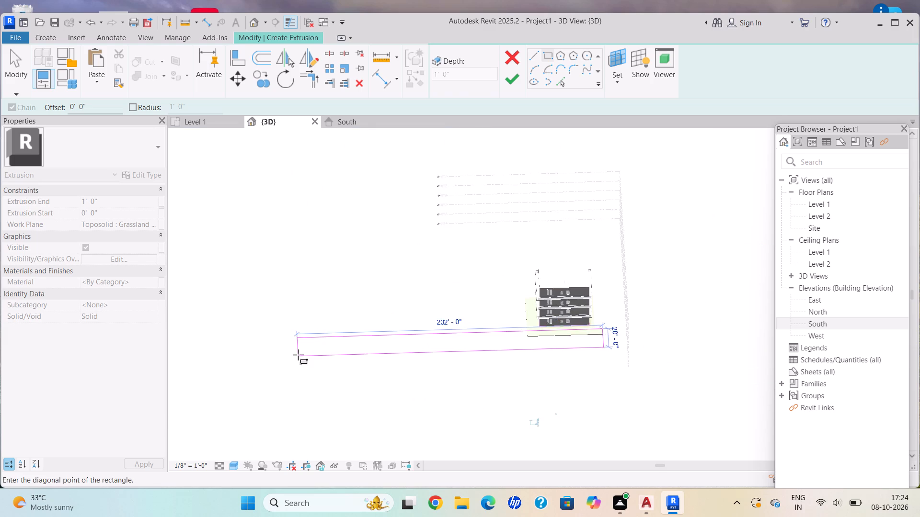
pyautogui.scroll(-1, 298, 355)
pyautogui.moveTo(298, 355); pyautogui.dragTo(308, 359, button='middle')
pyautogui.scroll(12, 480, 350)
pyautogui.scroll(-1, 519, 329)
pyautogui.scroll(4, 519, 329)
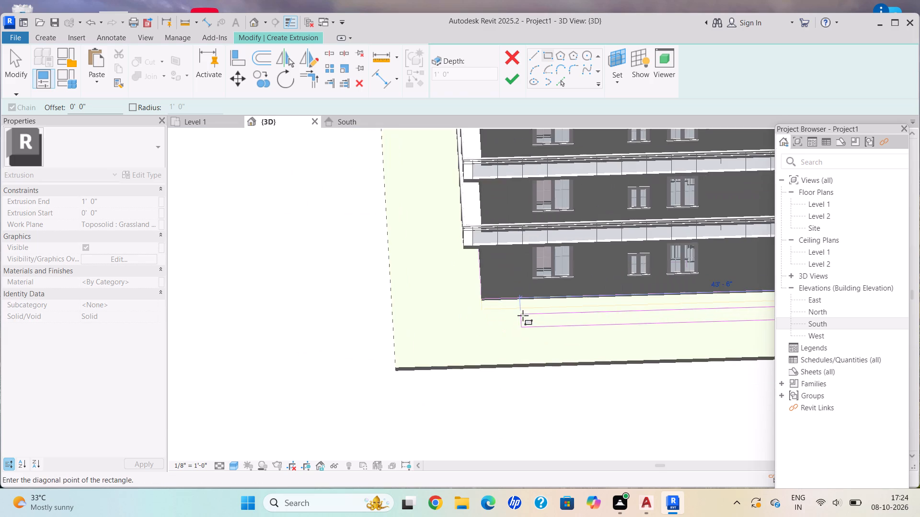
pyautogui.scroll(6, 523, 315)
pyautogui.scroll(9, 380, 371)
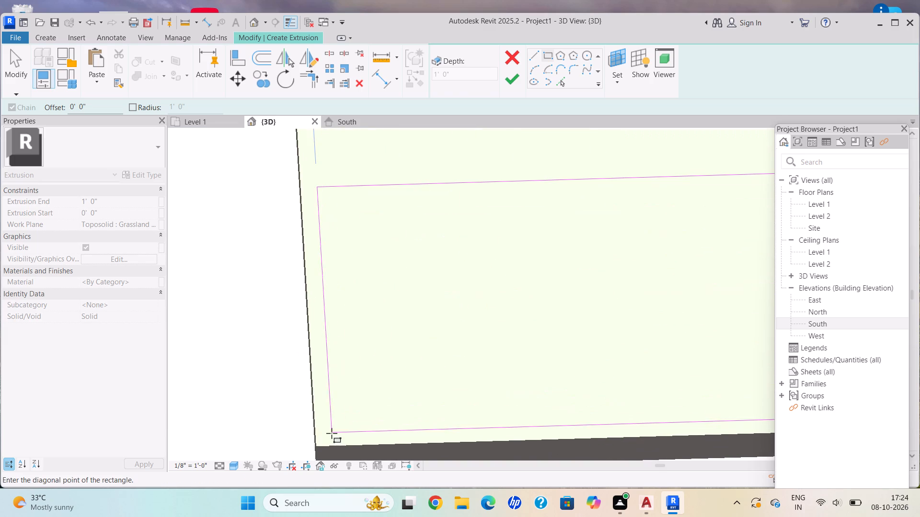
pyautogui.scroll(7, 320, 445)
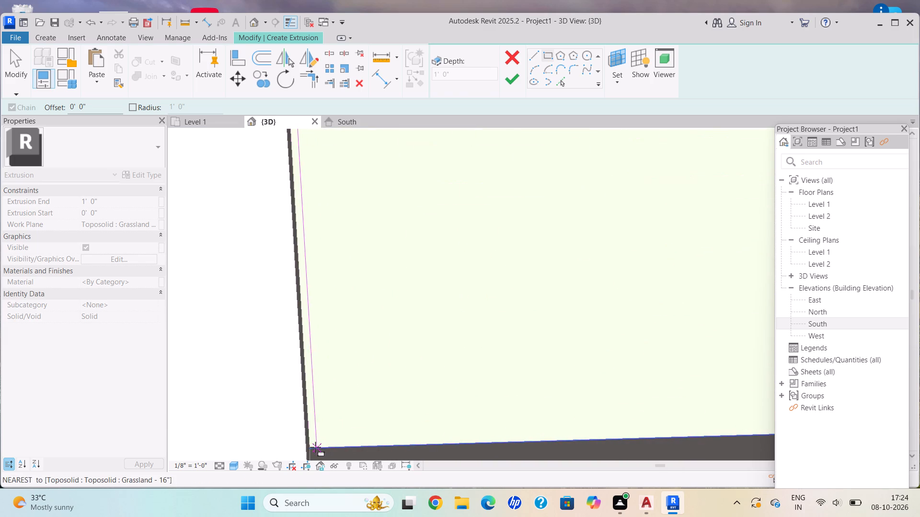
pyautogui.click(311, 447)
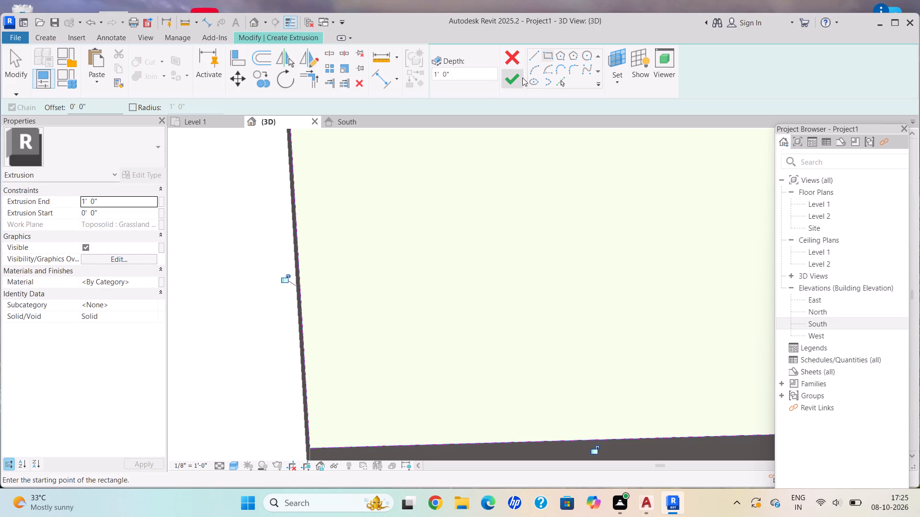
pyautogui.click(515, 75)
pyautogui.press('Escape')
# Reduce the new side paving strip's thickness to about 4 inches by lowering its top face.
pyautogui.scroll(-2, 447, 216)
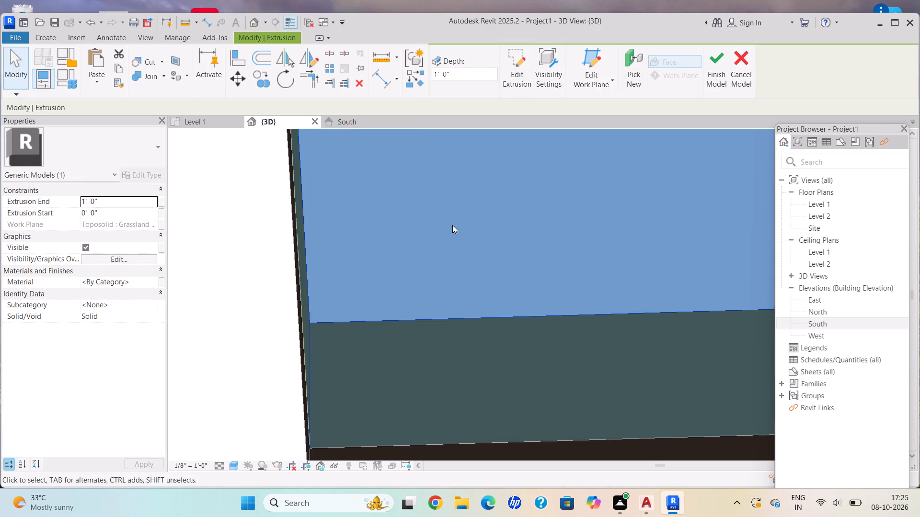
pyautogui.scroll(-12, 452, 225)
pyautogui.moveTo(425, 275); pyautogui.dragTo(151, 357, button='middle')
pyautogui.scroll(-10, 447, 291)
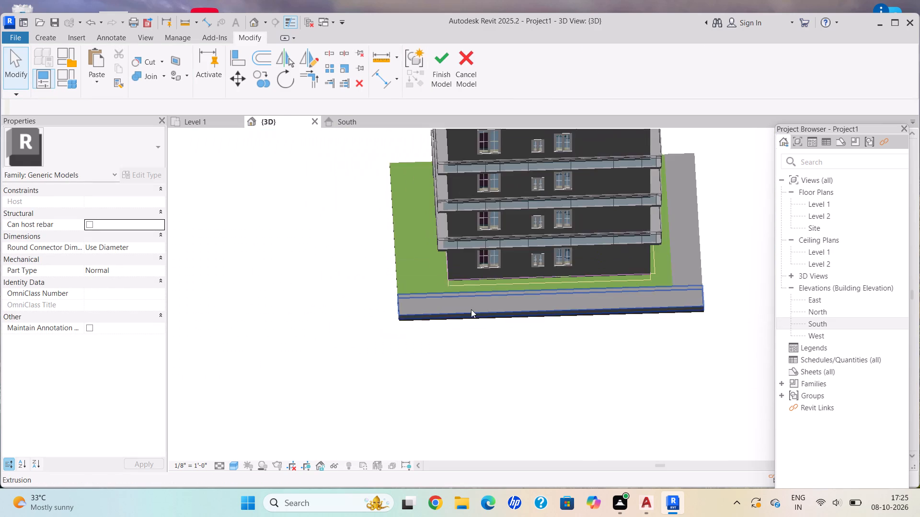
pyautogui.scroll(-2, 471, 309)
pyautogui.moveTo(472, 311); pyautogui.dragTo(457, 333, button='middle')
pyautogui.scroll(10, 460, 333)
pyautogui.click(562, 347)
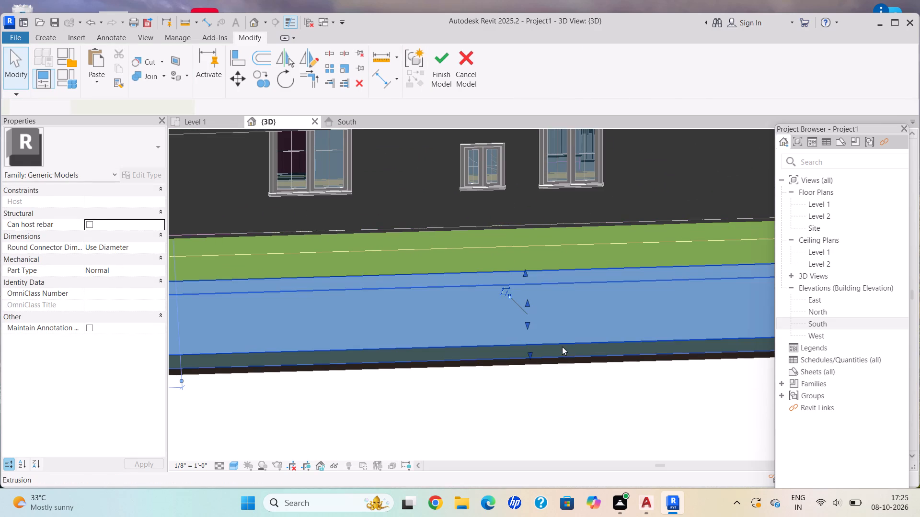
pyautogui.scroll(-1, 581, 353)
pyautogui.keyDown('shift'); pyautogui.moveTo(582, 354); pyautogui.dragTo(580, 316, button='middle'); pyautogui.keyUp('shift')
pyautogui.scroll(10, 546, 323)
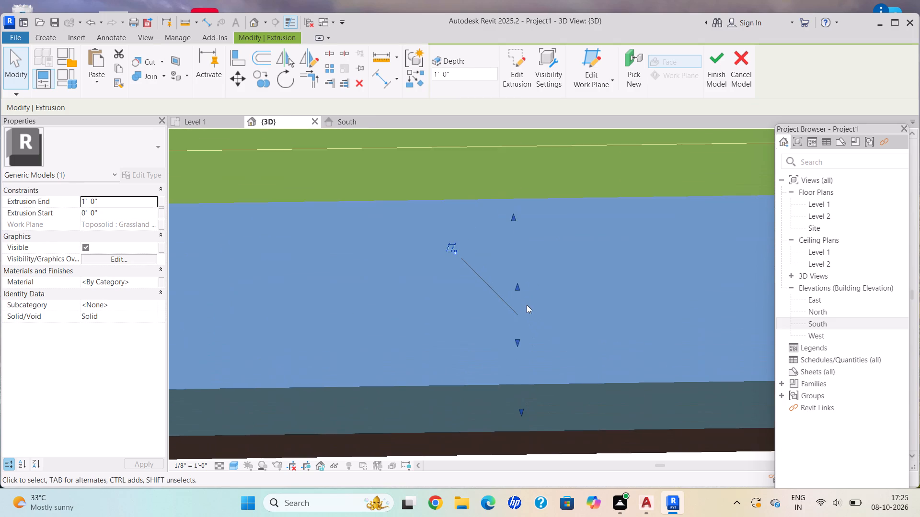
pyautogui.moveTo(513, 283); pyautogui.dragTo(526, 323)
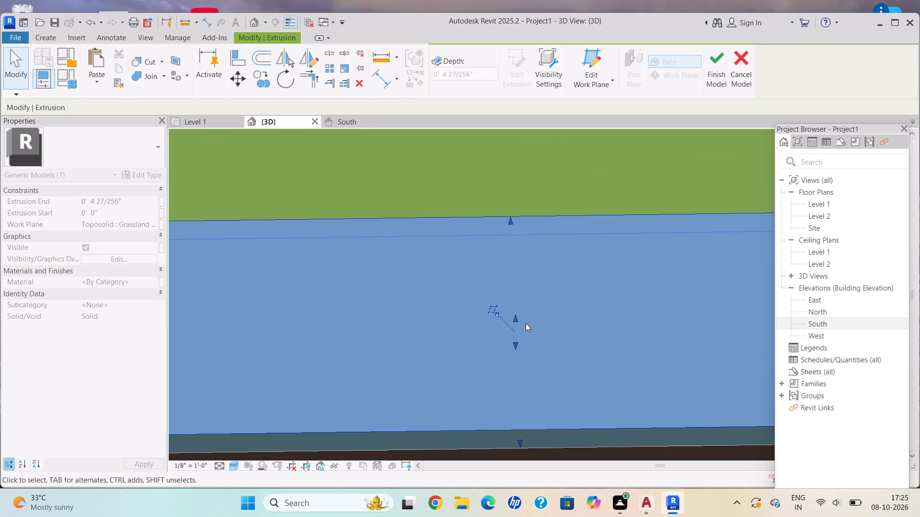
pyautogui.press('Escape')
# Examine the new side paving strip from several angles, including its junction with the lawn and rear strip.
pyautogui.scroll(-3, 531, 359)
pyautogui.scroll(1, 531, 361)
pyautogui.moveTo(531, 362); pyautogui.dragTo(440, 304, button='middle')
pyautogui.scroll(-9, 409, 283)
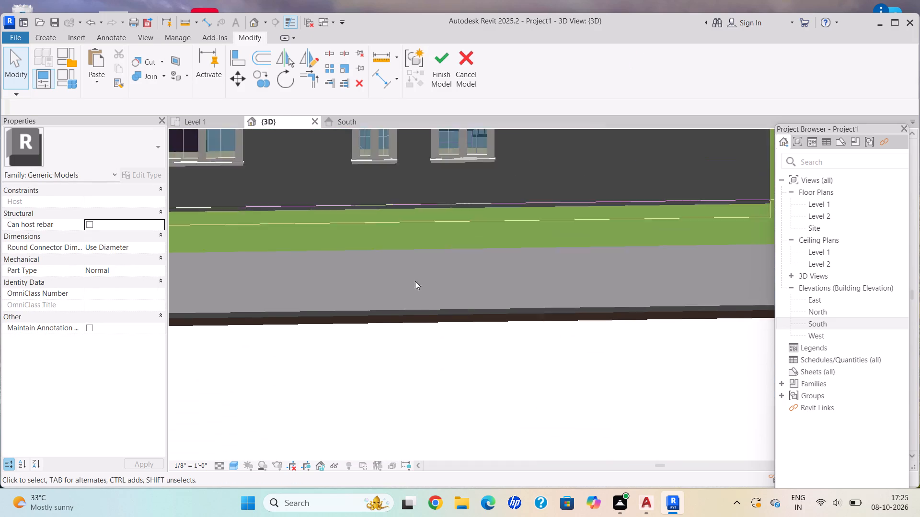
pyautogui.scroll(1, 414, 281)
pyautogui.scroll(-6, 415, 281)
pyautogui.press('Escape')
pyautogui.press('Escape')
pyautogui.press('Escape')
pyautogui.press('Escape')
pyautogui.press('Escape')
pyautogui.press('Escape')
pyautogui.press('Escape')
pyautogui.press('Escape')
pyautogui.press('Escape')
pyautogui.moveTo(491, 291); pyautogui.dragTo(575, 322, button='middle')
pyautogui.scroll(1, 501, 293)
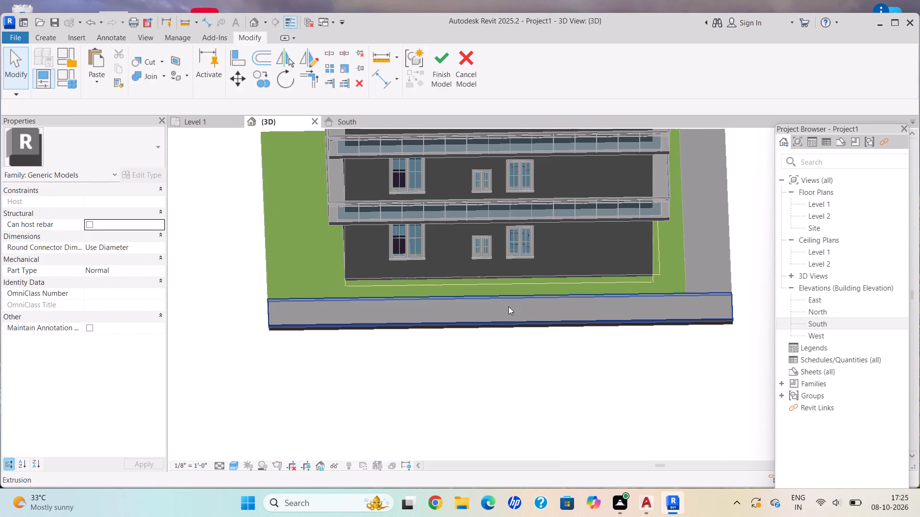
pyautogui.keyDown('shift'); pyautogui.moveTo(450, 303); pyautogui.dragTo(545, 323, button='middle'); pyautogui.keyUp('shift')
pyautogui.keyDown('shift'); pyautogui.moveTo(639, 231); pyautogui.dragTo(666, 191, button='middle'); pyautogui.keyUp('shift')
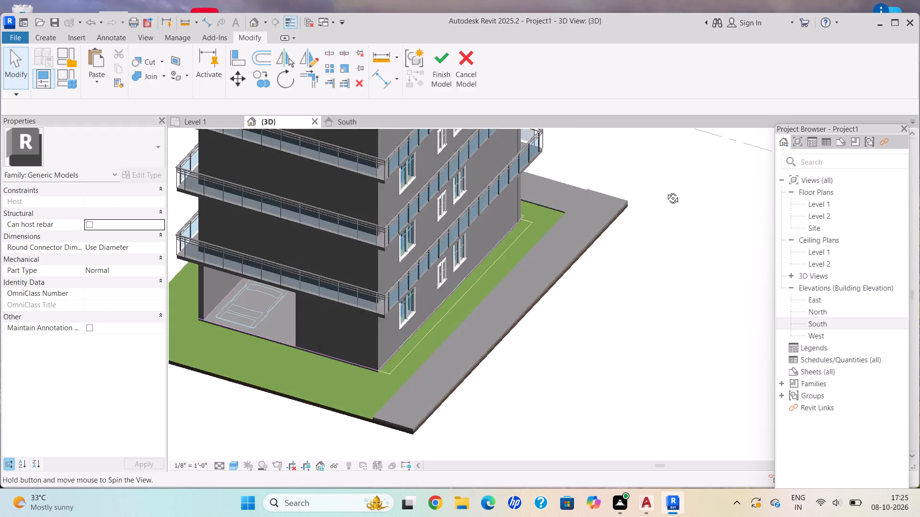
pyautogui.keyDown('shift'); pyautogui.moveTo(666, 191); pyautogui.dragTo(664, 194, button='middle'); pyautogui.keyUp('shift')
pyautogui.keyDown('shift'); pyautogui.middleClick(669, 186); pyautogui.keyUp('shift')
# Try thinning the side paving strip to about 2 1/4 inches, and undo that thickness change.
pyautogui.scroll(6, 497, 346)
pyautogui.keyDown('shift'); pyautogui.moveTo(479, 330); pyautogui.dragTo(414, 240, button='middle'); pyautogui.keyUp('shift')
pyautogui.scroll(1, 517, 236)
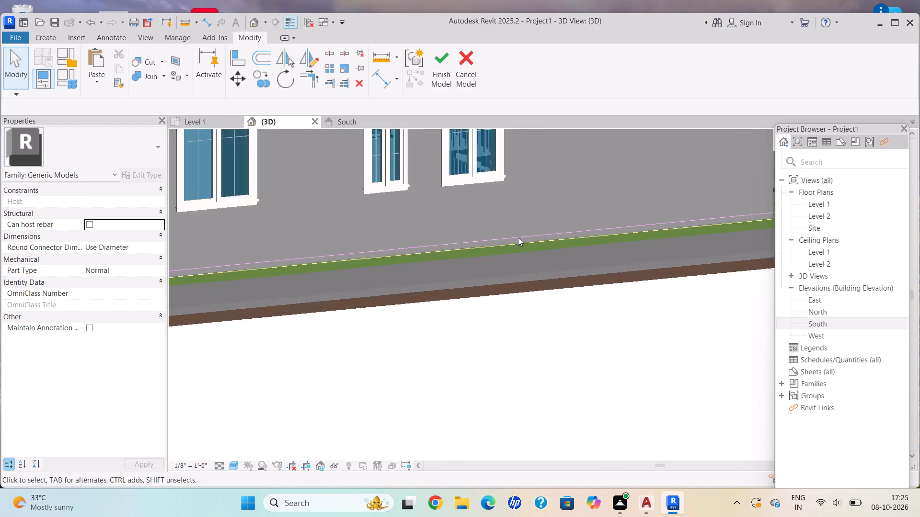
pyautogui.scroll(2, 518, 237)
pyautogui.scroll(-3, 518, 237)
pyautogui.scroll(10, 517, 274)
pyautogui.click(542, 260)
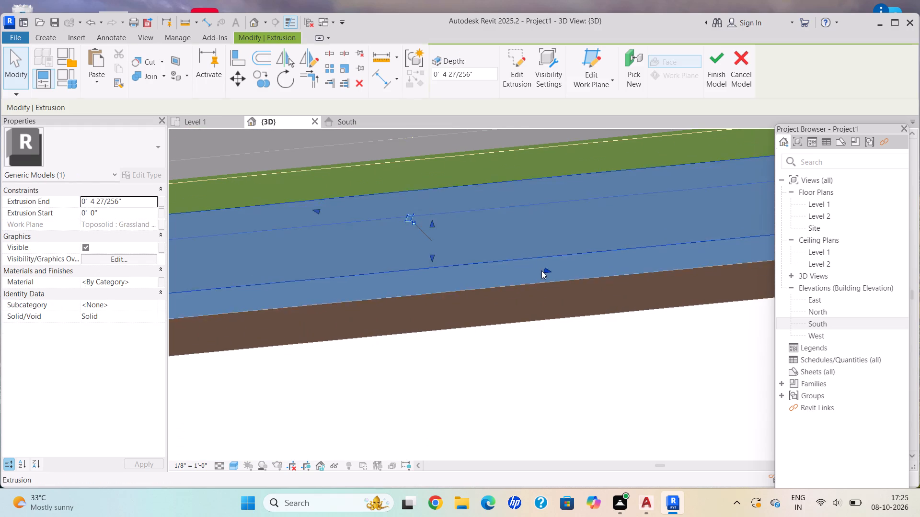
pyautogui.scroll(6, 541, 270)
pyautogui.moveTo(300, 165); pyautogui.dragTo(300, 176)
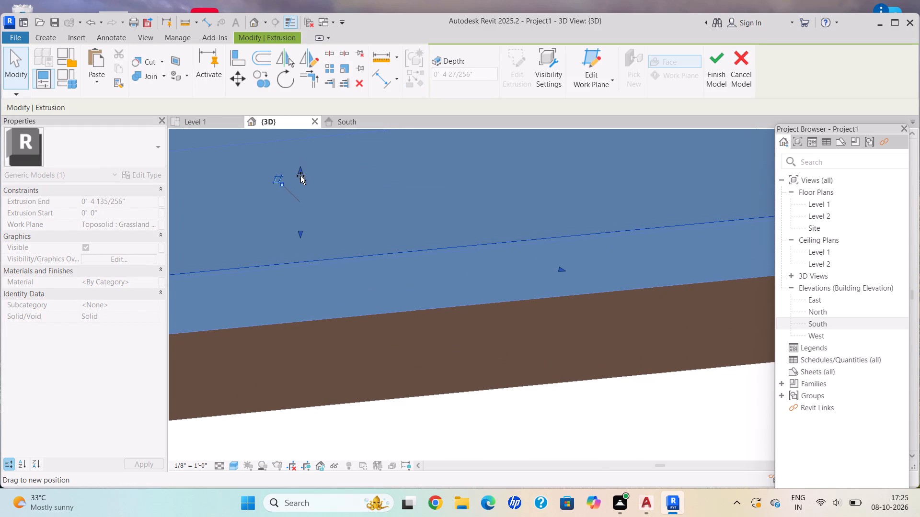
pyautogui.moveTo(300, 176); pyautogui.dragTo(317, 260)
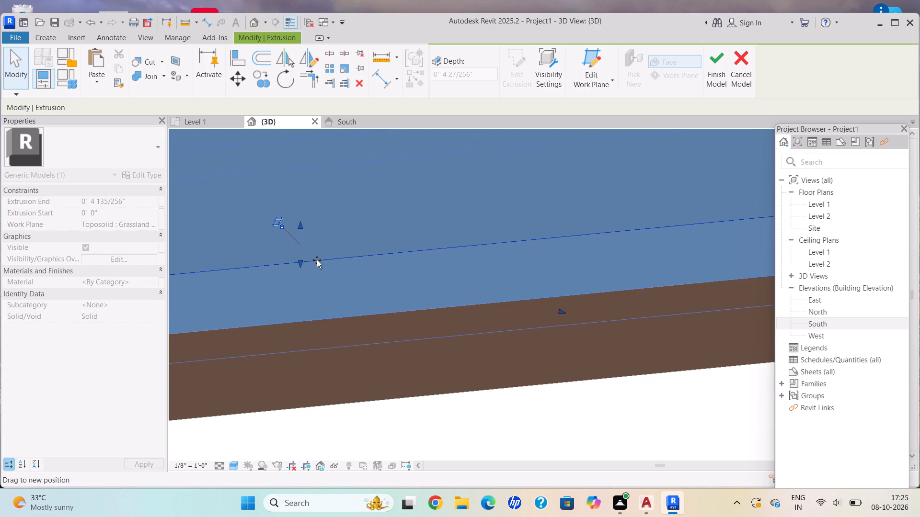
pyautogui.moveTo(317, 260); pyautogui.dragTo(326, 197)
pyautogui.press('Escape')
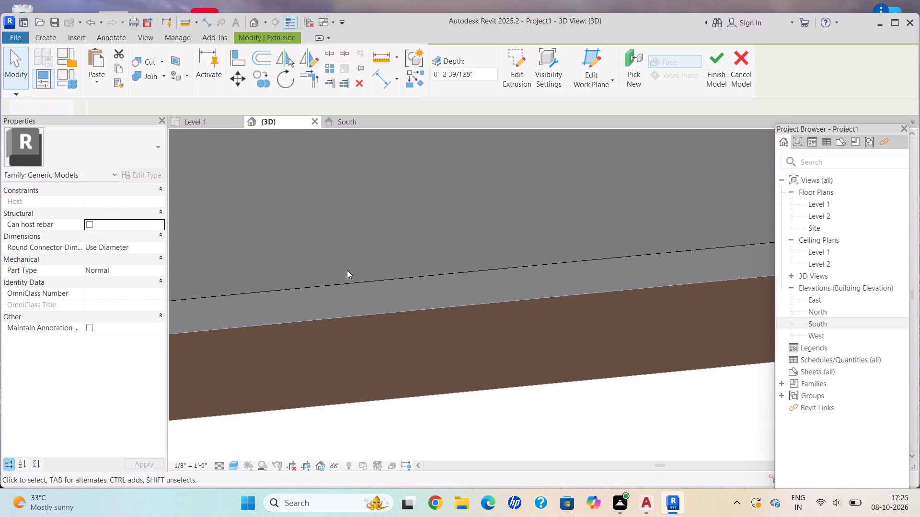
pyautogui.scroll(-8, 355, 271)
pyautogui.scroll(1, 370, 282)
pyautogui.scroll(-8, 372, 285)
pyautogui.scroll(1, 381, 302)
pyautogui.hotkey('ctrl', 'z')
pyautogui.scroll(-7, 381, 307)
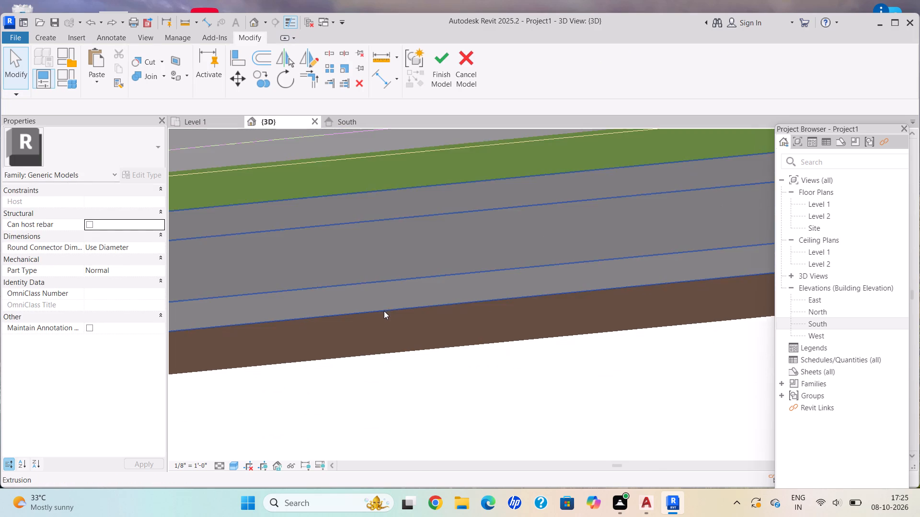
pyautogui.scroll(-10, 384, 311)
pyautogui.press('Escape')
# Examine the garage side of the house, including the entry door steps, the car bay and the surrounding lawn.
pyautogui.scroll(-5, 359, 336)
pyautogui.keyDown('shift'); pyautogui.moveTo(375, 323); pyautogui.dragTo(492, 421, button='middle'); pyautogui.keyUp('shift')
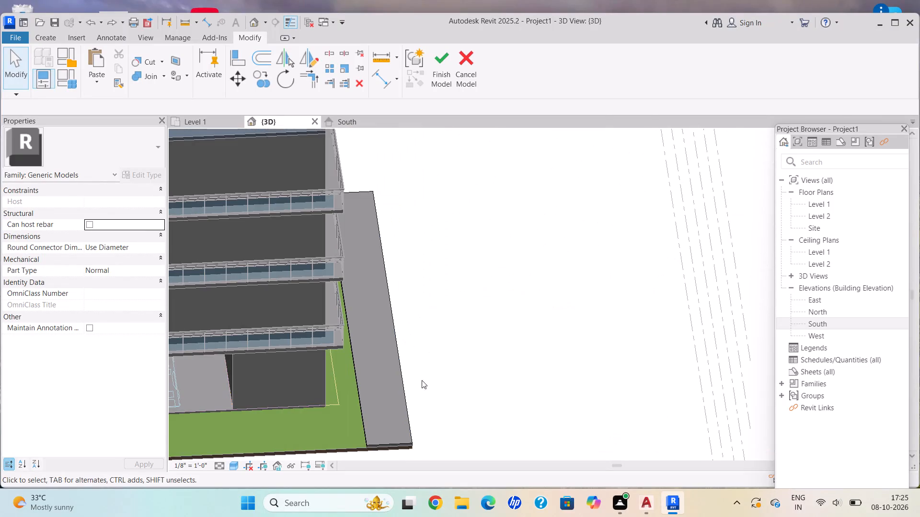
pyautogui.scroll(1, 427, 383)
pyautogui.moveTo(430, 383); pyautogui.dragTo(555, 331, button='middle')
pyautogui.scroll(2, 372, 369)
pyautogui.keyDown('shift'); pyautogui.moveTo(340, 336); pyautogui.dragTo(336, 320, button='middle'); pyautogui.keyUp('shift')
pyautogui.keyDown('shift'); pyautogui.moveTo(335, 314); pyautogui.dragTo(331, 276, button='middle'); pyautogui.keyUp('shift')
pyautogui.scroll(7, 279, 236)
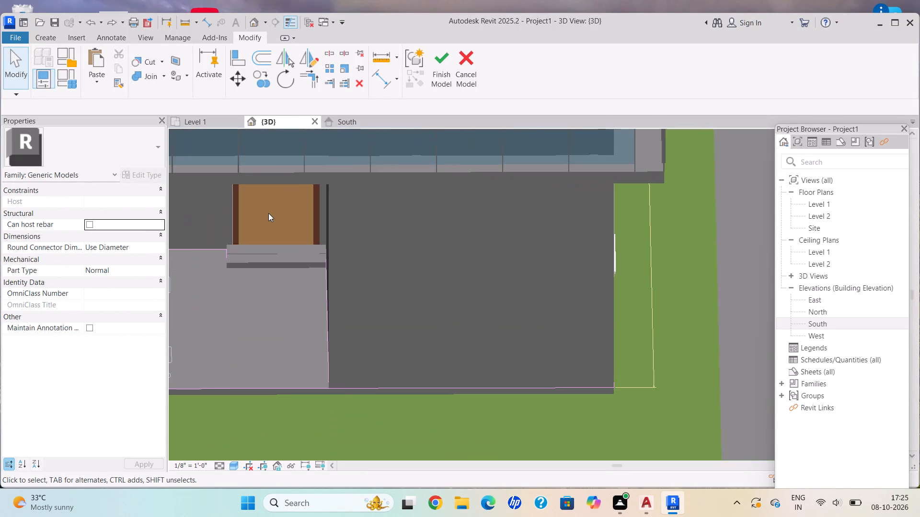
pyautogui.scroll(2, 268, 213)
pyautogui.keyDown('shift'); pyautogui.moveTo(291, 231); pyautogui.dragTo(298, 236, button='middle'); pyautogui.keyUp('shift')
pyautogui.keyDown('shift'); pyautogui.middleClick(302, 240); pyautogui.keyUp('shift')
pyautogui.keyDown('shift'); pyautogui.middleClick(303, 241); pyautogui.keyUp('shift')
pyautogui.scroll(-5, 347, 366)
pyautogui.moveTo(349, 366); pyautogui.dragTo(446, 250, button='middle')
pyautogui.scroll(-4, 448, 251)
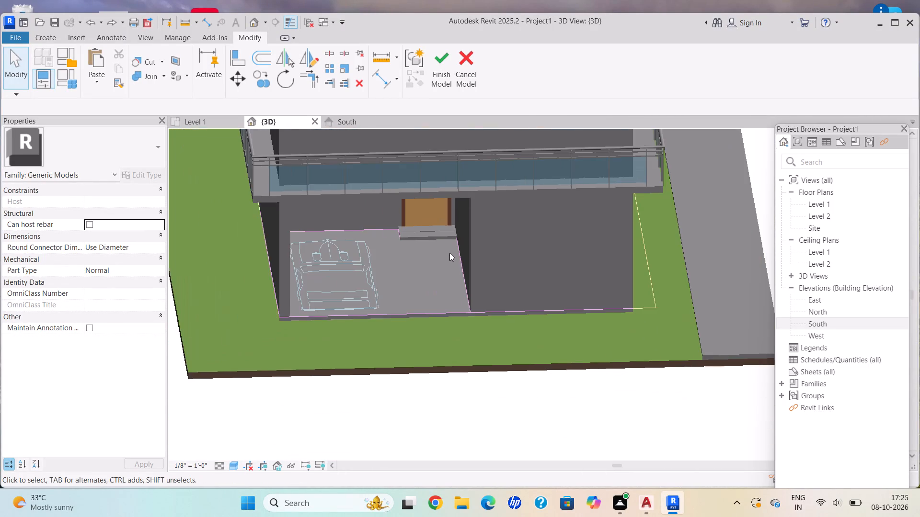
pyautogui.click(466, 270)
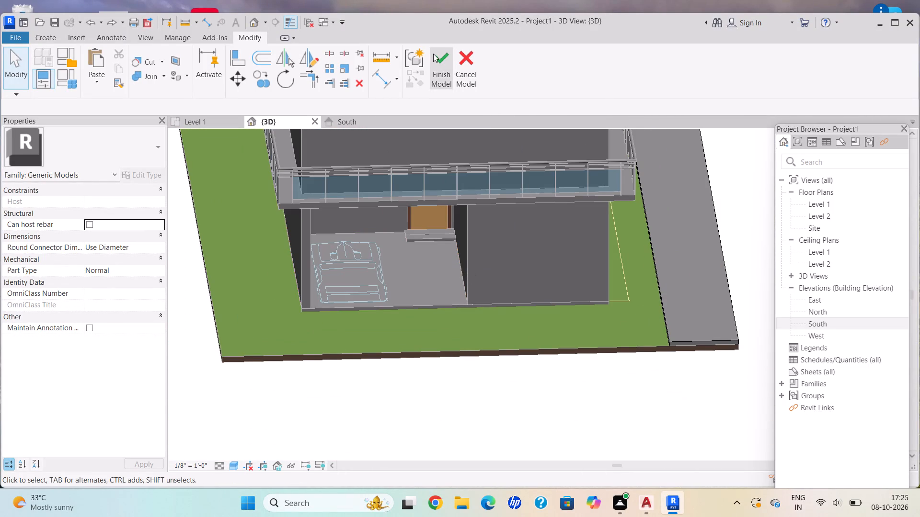
# Finish the in-place model of the side paving strip.
pyautogui.click(441, 53)
pyautogui.press('Escape')
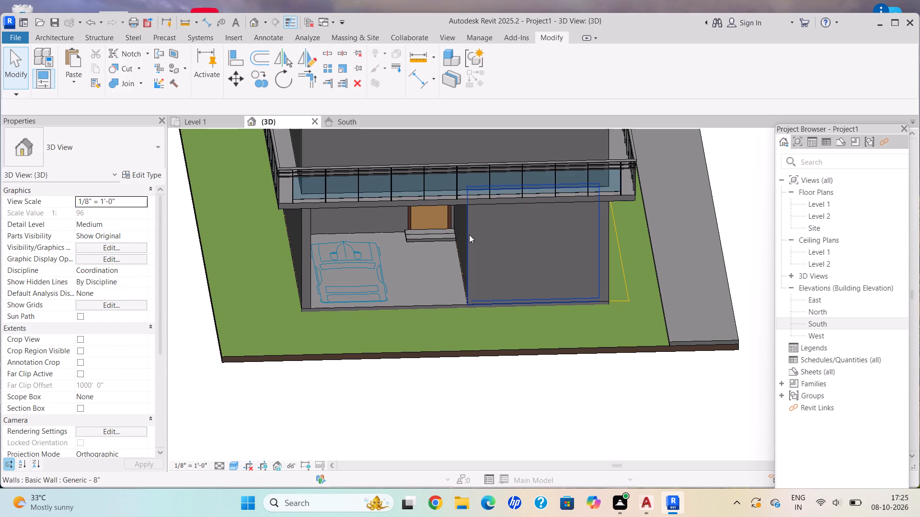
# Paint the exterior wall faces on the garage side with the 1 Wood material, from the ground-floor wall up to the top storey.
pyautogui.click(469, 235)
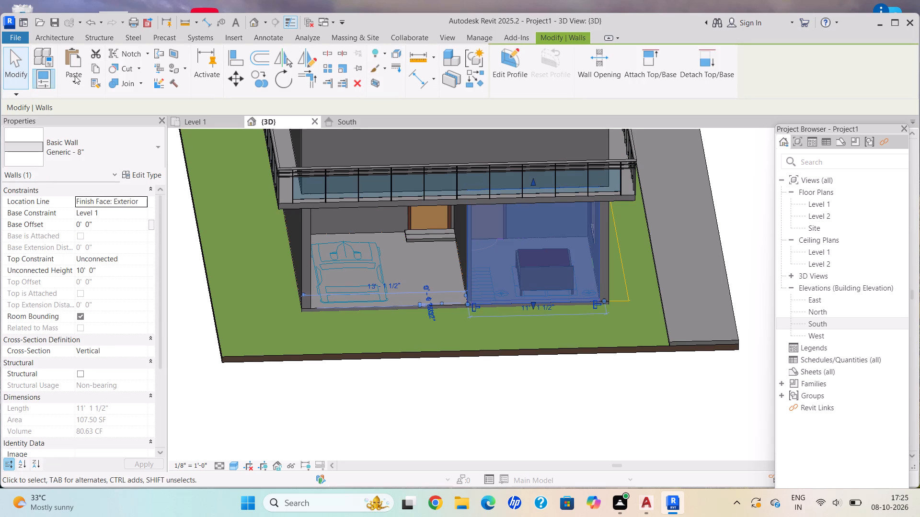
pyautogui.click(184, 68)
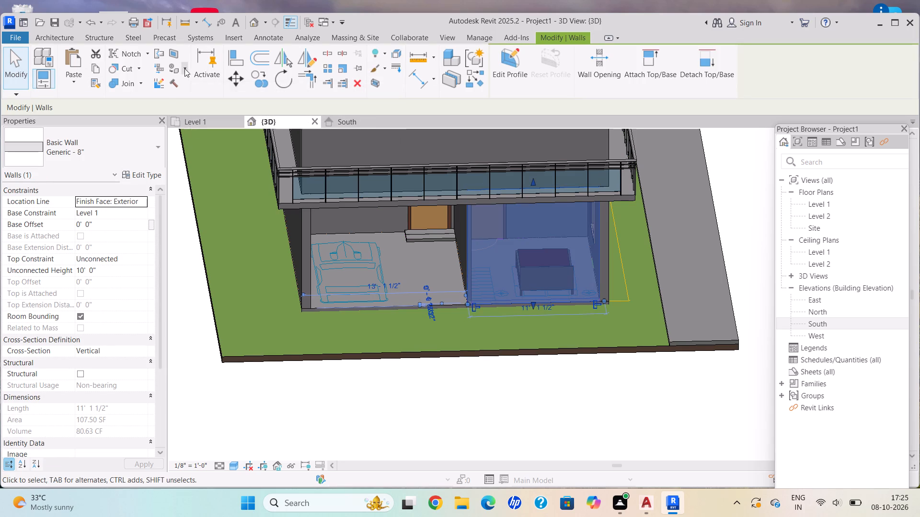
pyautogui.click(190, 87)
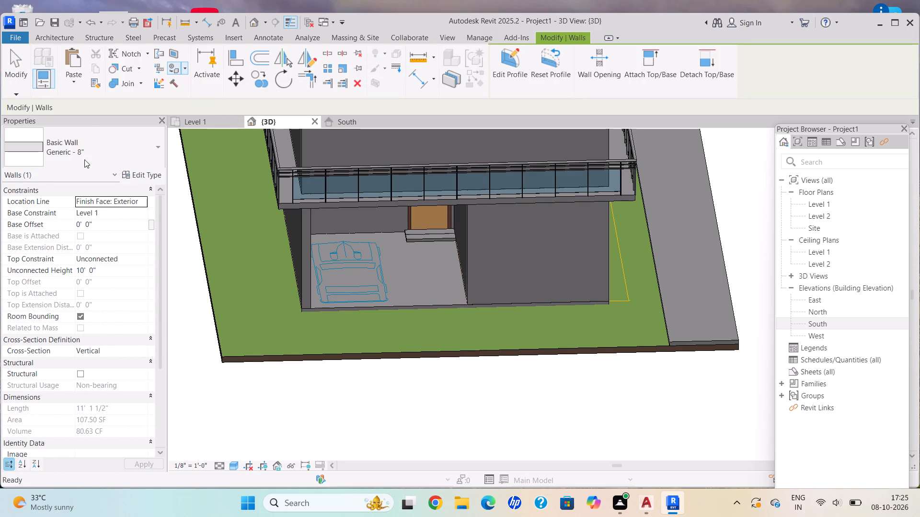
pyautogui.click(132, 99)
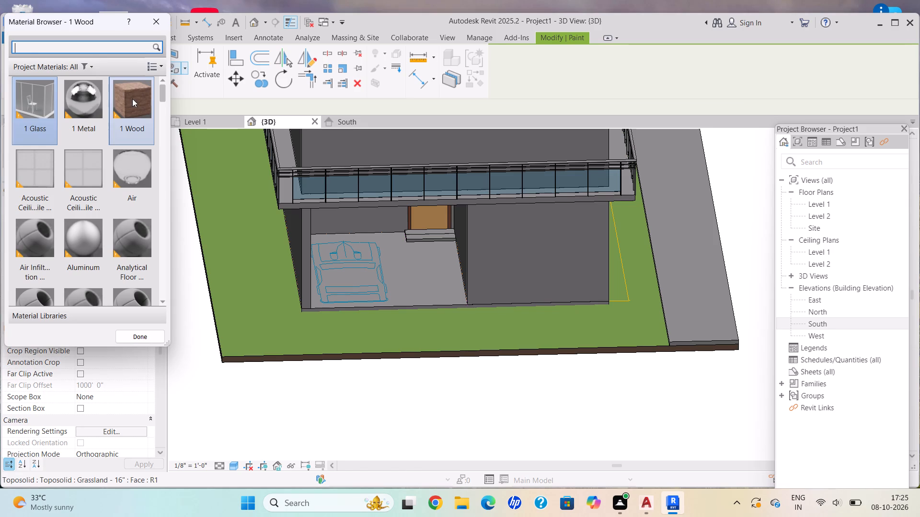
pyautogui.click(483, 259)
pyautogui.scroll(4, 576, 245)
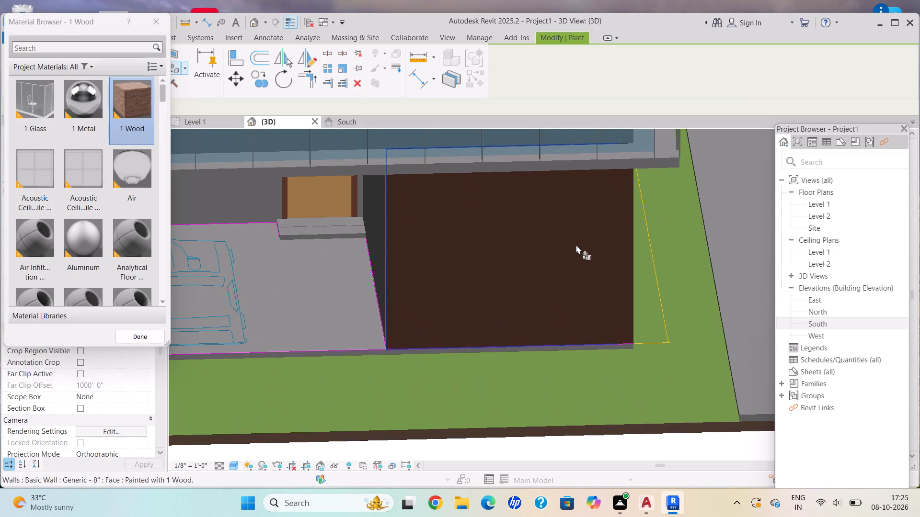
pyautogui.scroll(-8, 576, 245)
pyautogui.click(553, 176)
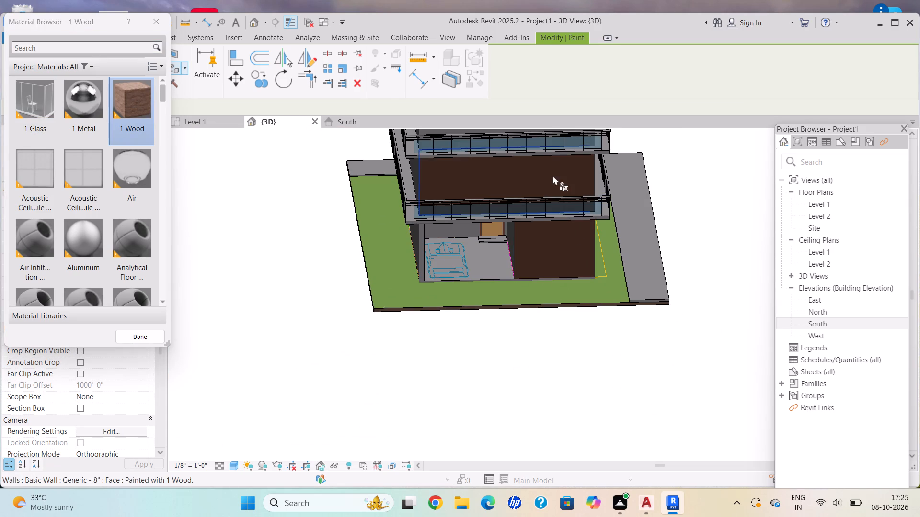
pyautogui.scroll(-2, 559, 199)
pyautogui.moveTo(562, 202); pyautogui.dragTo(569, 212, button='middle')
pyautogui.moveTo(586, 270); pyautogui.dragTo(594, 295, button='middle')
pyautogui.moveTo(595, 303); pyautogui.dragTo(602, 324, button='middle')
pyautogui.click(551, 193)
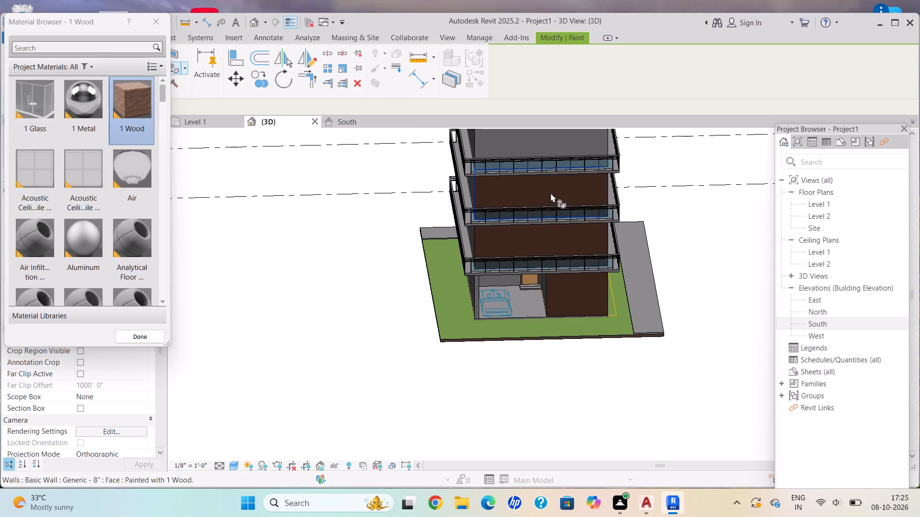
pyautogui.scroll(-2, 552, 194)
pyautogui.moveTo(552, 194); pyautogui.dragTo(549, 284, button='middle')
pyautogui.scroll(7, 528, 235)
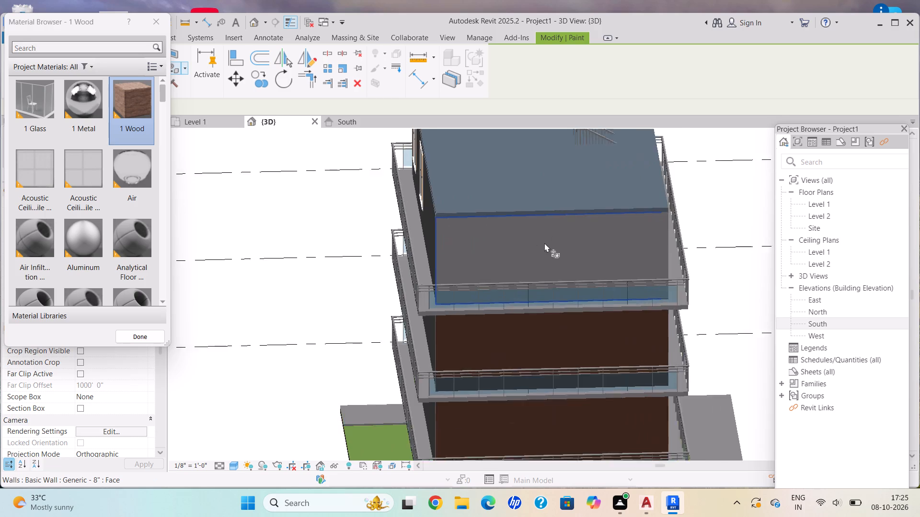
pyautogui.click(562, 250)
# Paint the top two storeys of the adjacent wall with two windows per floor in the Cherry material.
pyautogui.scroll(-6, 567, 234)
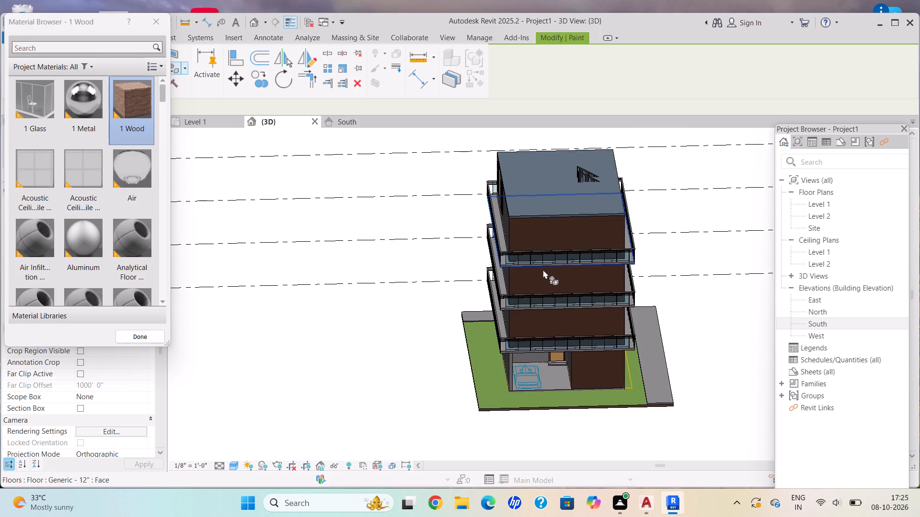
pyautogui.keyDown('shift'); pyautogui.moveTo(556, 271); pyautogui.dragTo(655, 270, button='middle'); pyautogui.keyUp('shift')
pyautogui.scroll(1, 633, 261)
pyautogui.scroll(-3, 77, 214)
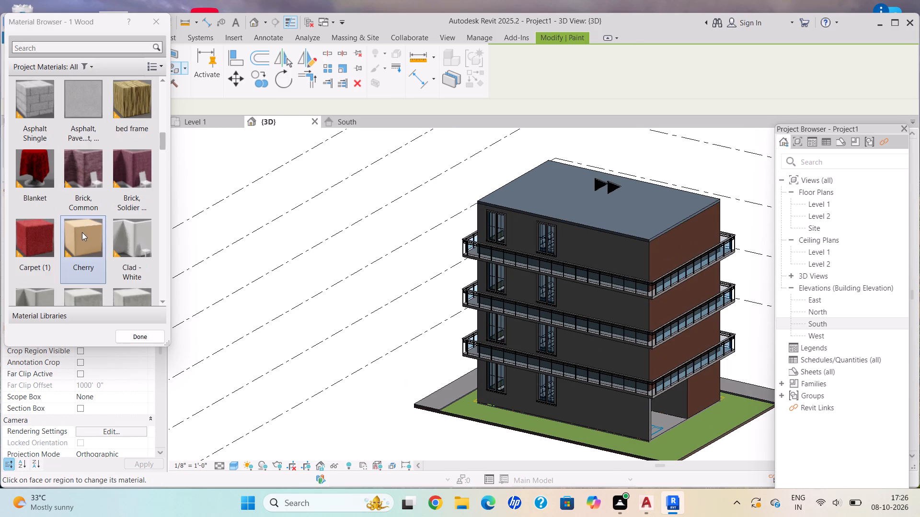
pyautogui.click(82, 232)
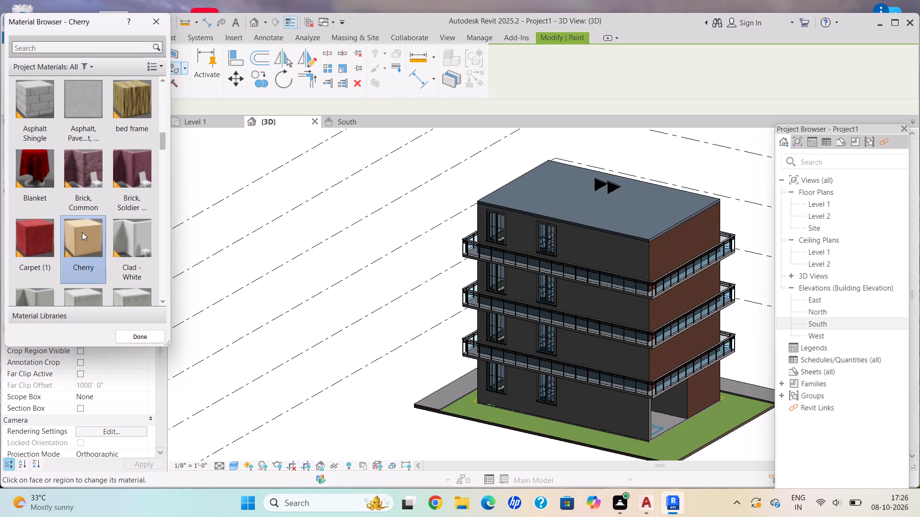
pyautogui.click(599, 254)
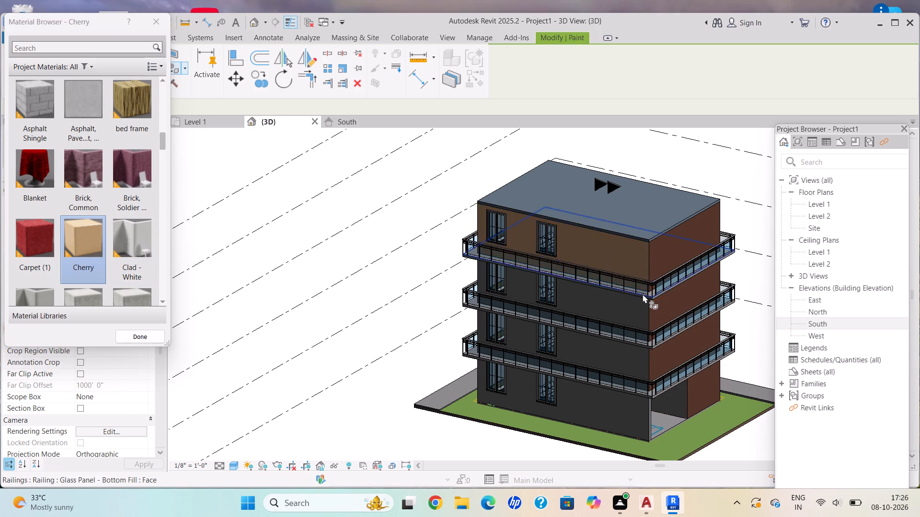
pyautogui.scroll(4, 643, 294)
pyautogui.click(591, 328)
# Repaint all four storeys of the garage-side wall faces with Cherry, including the ground-floor wall beside the car bay.
pyautogui.scroll(-1, 594, 325)
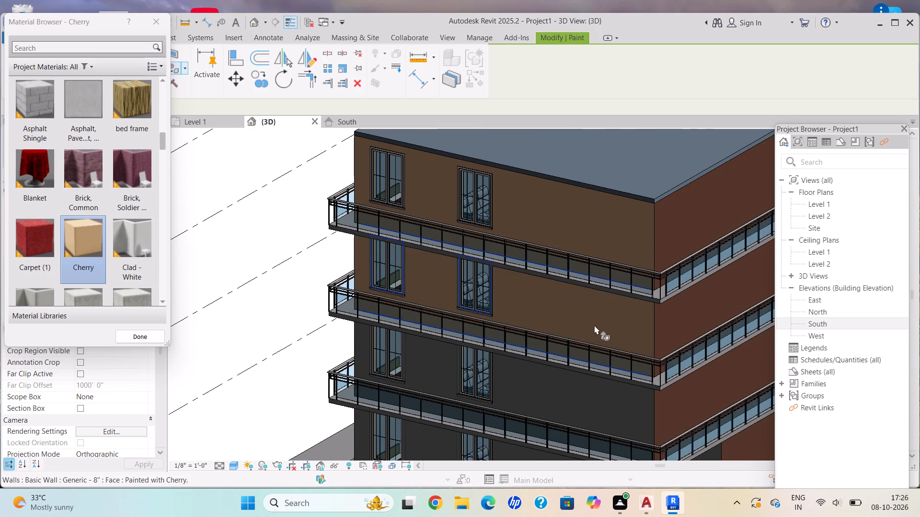
pyautogui.scroll(-3, 594, 325)
pyautogui.moveTo(568, 303); pyautogui.dragTo(549, 285, button='middle')
pyautogui.middleClick(547, 283)
pyautogui.click(624, 251)
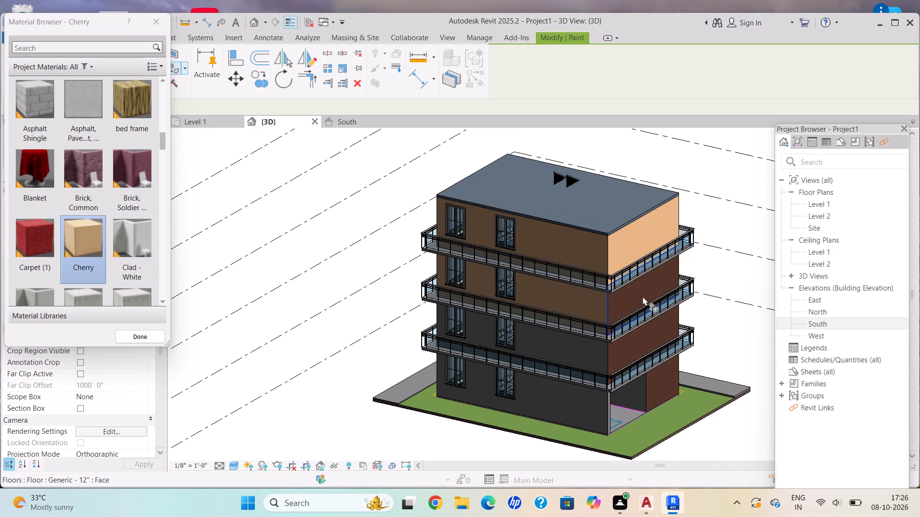
pyautogui.click(643, 297)
pyautogui.click(653, 336)
pyautogui.click(667, 376)
# Paint the top two storeys of the wall with two windows per floor using the Door - Frame material.
pyautogui.scroll(-2, 529, 300)
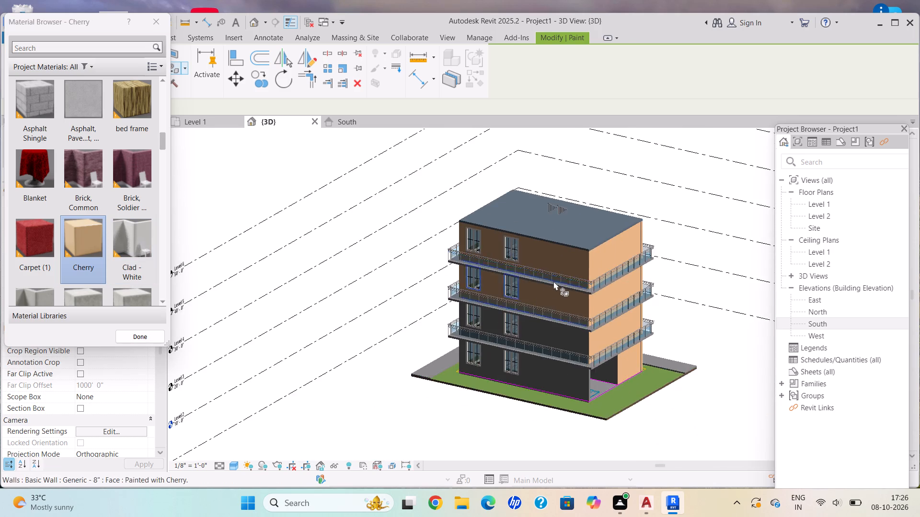
pyautogui.scroll(2, 557, 281)
pyautogui.moveTo(549, 293); pyautogui.dragTo(536, 185, button='middle')
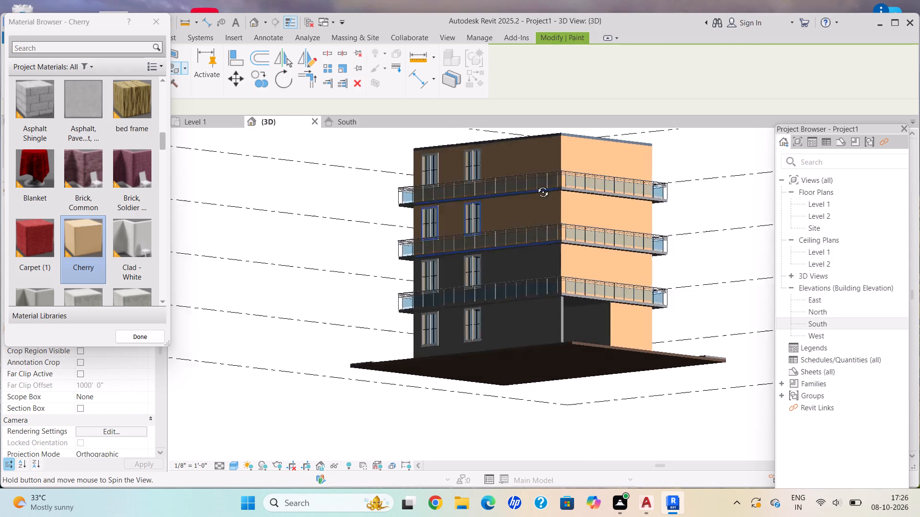
pyautogui.moveTo(536, 185); pyautogui.dragTo(616, 287, button='middle')
pyautogui.scroll(-3, 110, 228)
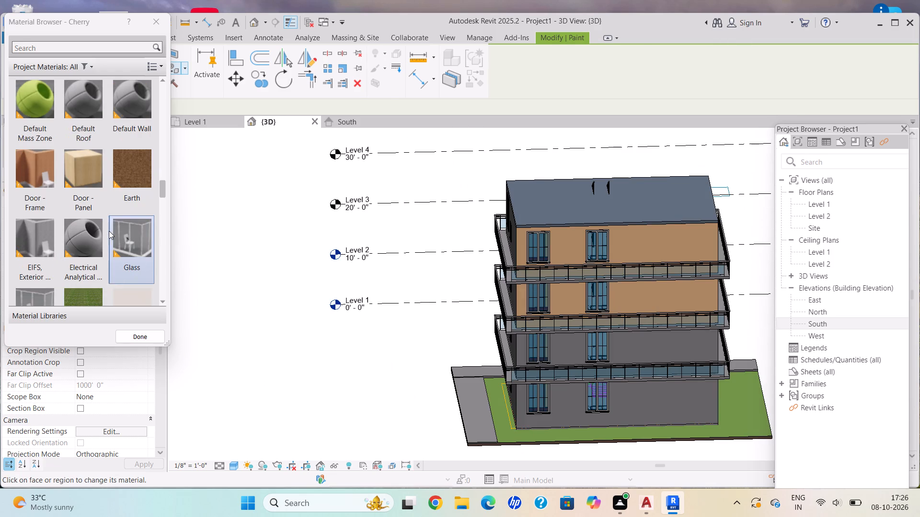
pyautogui.click(37, 166)
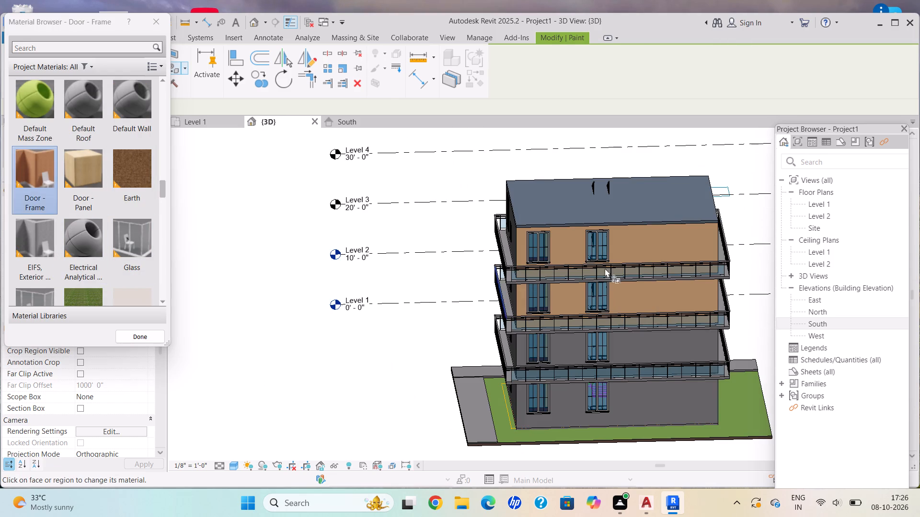
pyautogui.scroll(7, 649, 259)
pyautogui.click(646, 241)
pyautogui.scroll(-5, 643, 297)
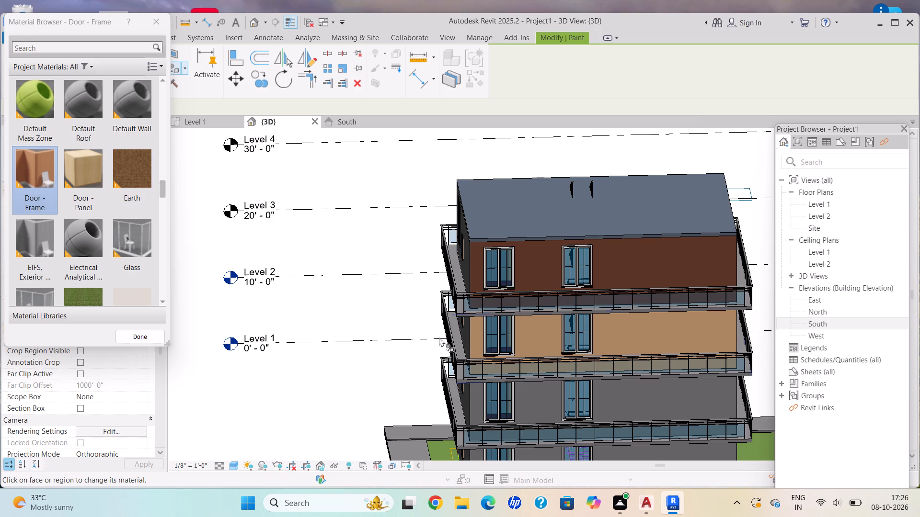
pyautogui.scroll(-3, 488, 341)
pyautogui.moveTo(499, 339); pyautogui.dragTo(381, 299, button='middle')
pyautogui.scroll(5, 552, 312)
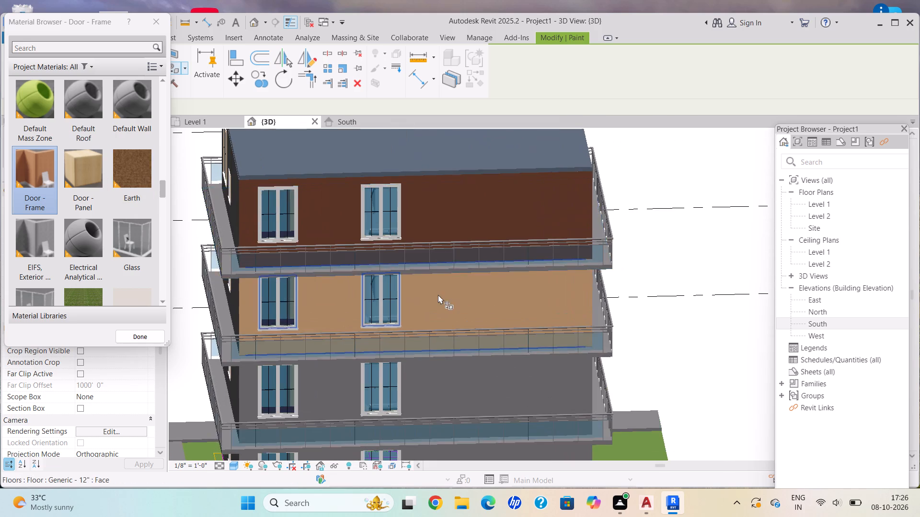
pyautogui.click(439, 307)
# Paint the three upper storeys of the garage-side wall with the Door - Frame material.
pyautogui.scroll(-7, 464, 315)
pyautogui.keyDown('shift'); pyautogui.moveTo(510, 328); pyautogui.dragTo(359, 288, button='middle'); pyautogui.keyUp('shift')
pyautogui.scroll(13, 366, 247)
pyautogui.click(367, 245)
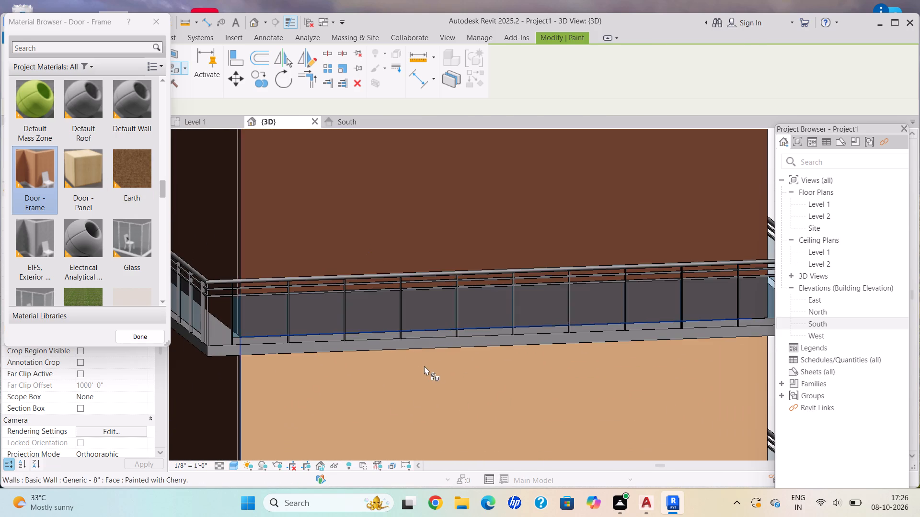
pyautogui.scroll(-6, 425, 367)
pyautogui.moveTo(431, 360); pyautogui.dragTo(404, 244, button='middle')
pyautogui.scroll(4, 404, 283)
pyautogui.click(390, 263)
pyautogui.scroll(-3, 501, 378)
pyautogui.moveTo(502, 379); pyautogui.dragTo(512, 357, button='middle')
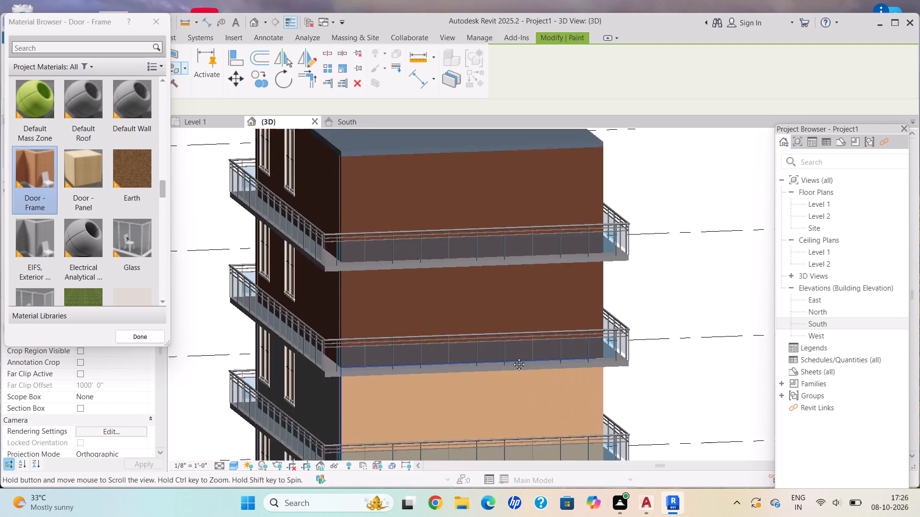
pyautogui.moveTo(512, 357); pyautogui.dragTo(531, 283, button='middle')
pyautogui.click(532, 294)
# Repaint the three upper storeys of the garage-side wall with the Wood - Stained material.
pyautogui.scroll(-5, 532, 306)
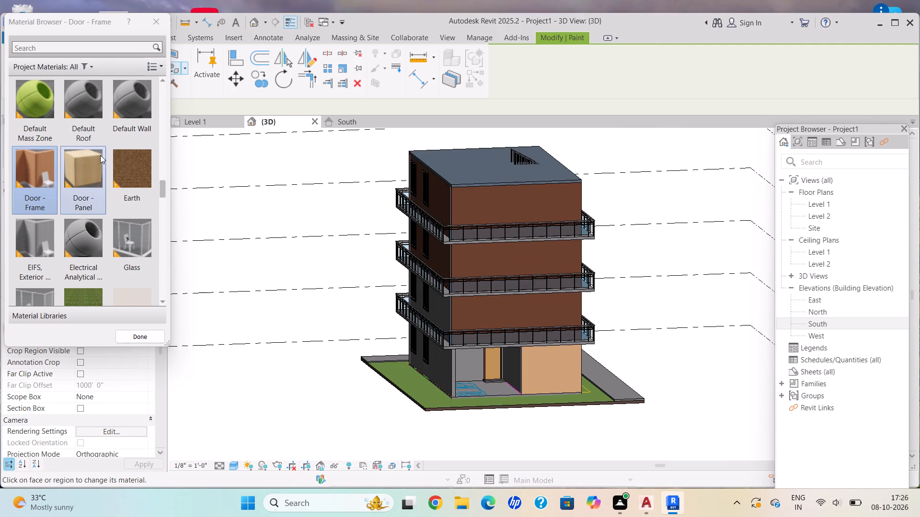
pyautogui.scroll(3, 99, 157)
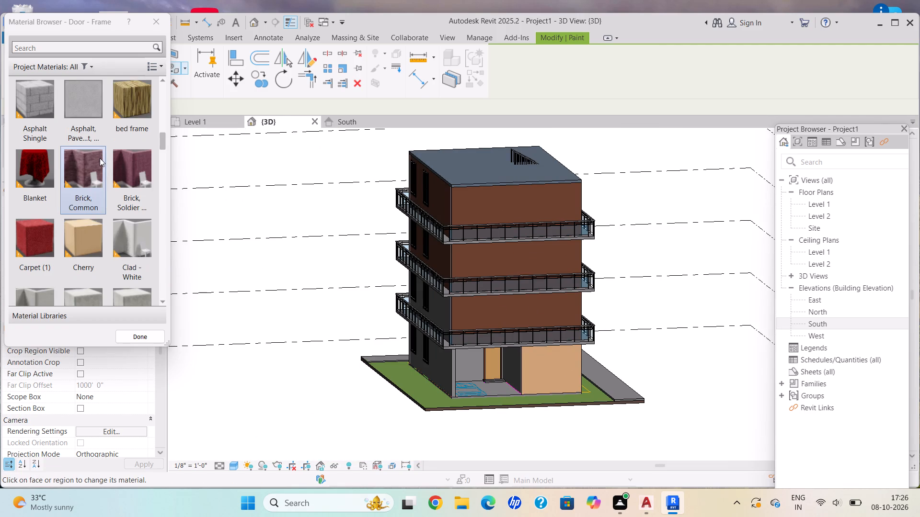
pyautogui.scroll(-10, 100, 158)
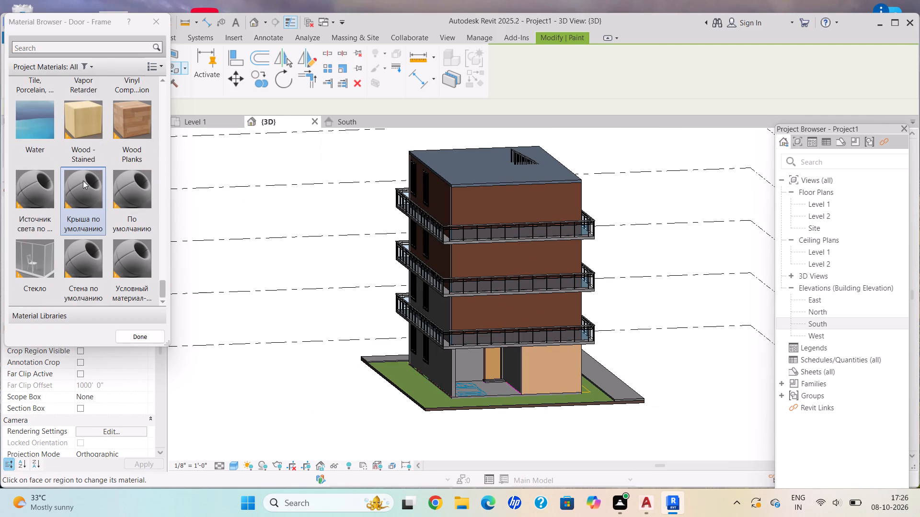
pyautogui.click(83, 119)
pyautogui.scroll(4, 506, 322)
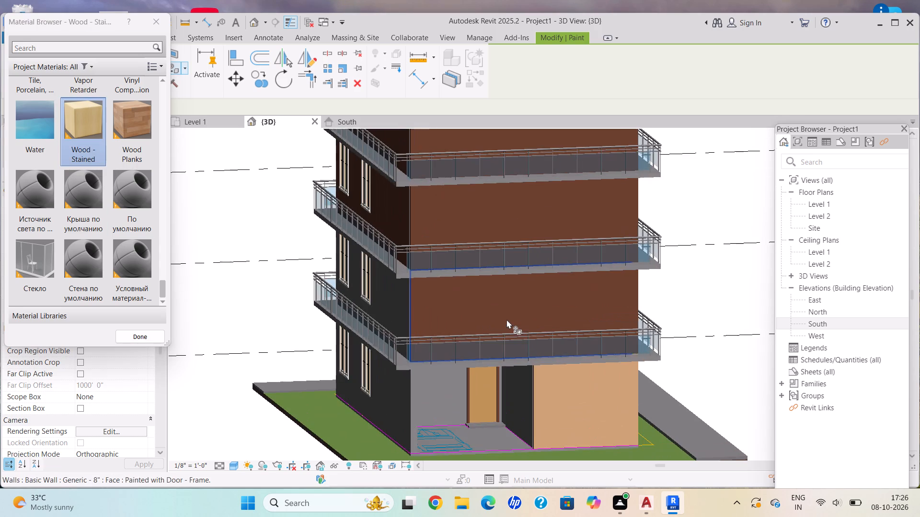
pyautogui.click(506, 318)
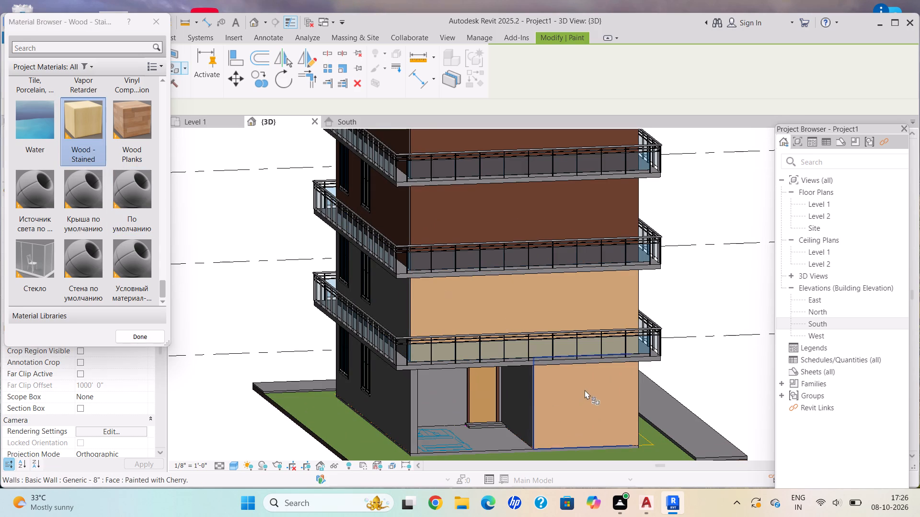
pyautogui.scroll(-3, 585, 390)
pyautogui.keyDown('shift'); pyautogui.moveTo(560, 315); pyautogui.dragTo(528, 345, button='middle'); pyautogui.keyUp('shift')
pyautogui.scroll(7, 505, 247)
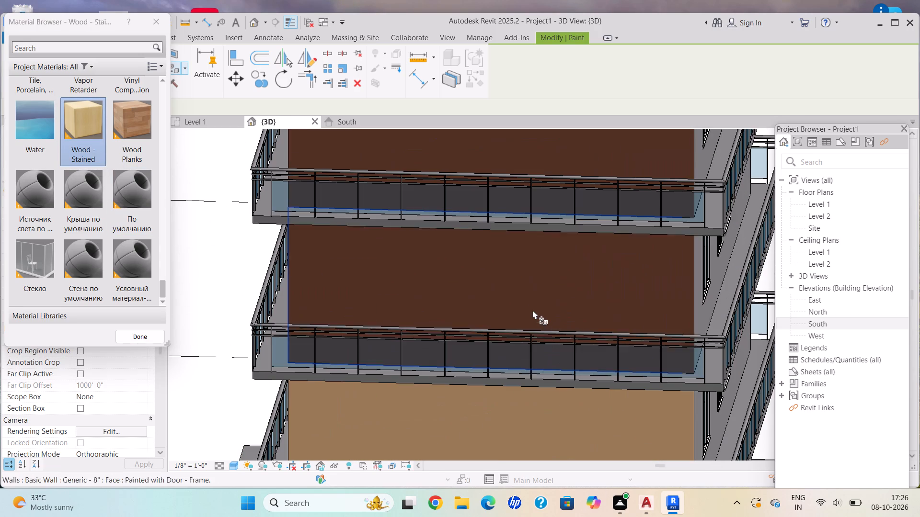
pyautogui.click(532, 310)
pyautogui.scroll(-3, 640, 255)
pyautogui.scroll(1, 589, 176)
pyautogui.click(589, 176)
# Paint the top two storeys of the wall with three windows per floor using the Wood - Stained material.
pyautogui.scroll(-10, 563, 235)
pyautogui.keyDown('shift'); pyautogui.moveTo(609, 298); pyautogui.dragTo(541, 259, button='middle'); pyautogui.keyUp('shift')
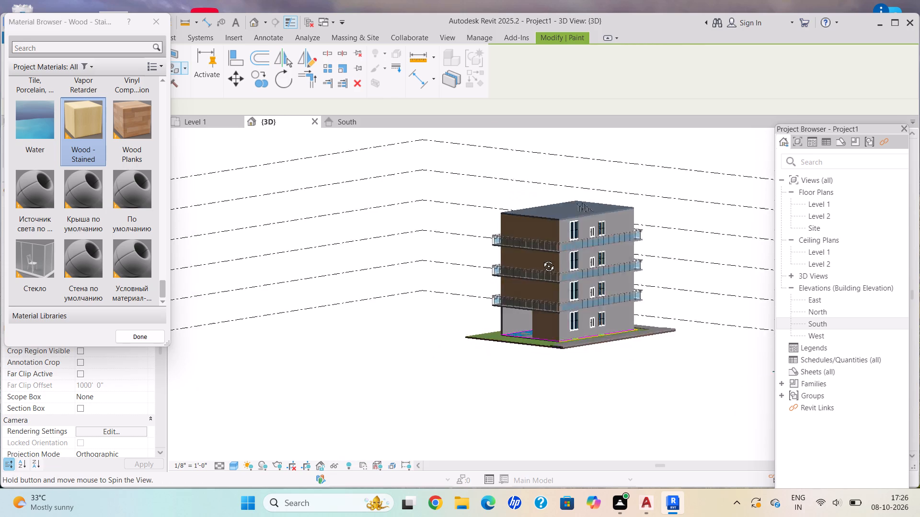
pyautogui.keyDown('shift'); pyautogui.moveTo(541, 259); pyautogui.dragTo(466, 259, button='middle'); pyautogui.keyUp('shift')
pyautogui.scroll(13, 648, 212)
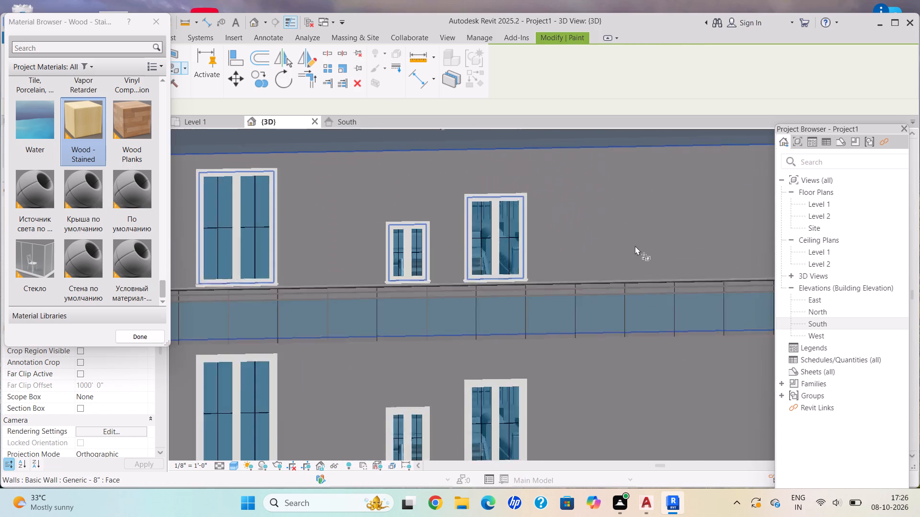
pyautogui.scroll(1, 635, 246)
pyautogui.click(625, 246)
pyautogui.scroll(-7, 593, 390)
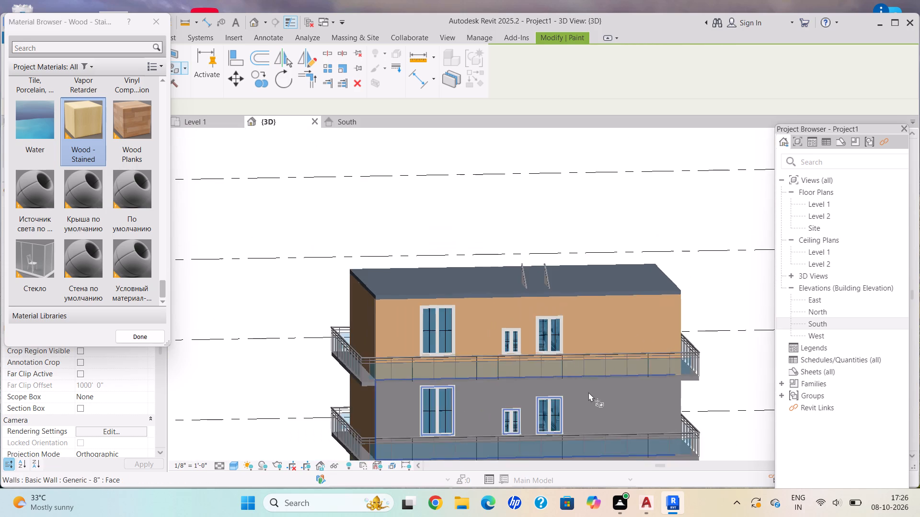
pyautogui.moveTo(579, 387); pyautogui.dragTo(514, 291, button='middle')
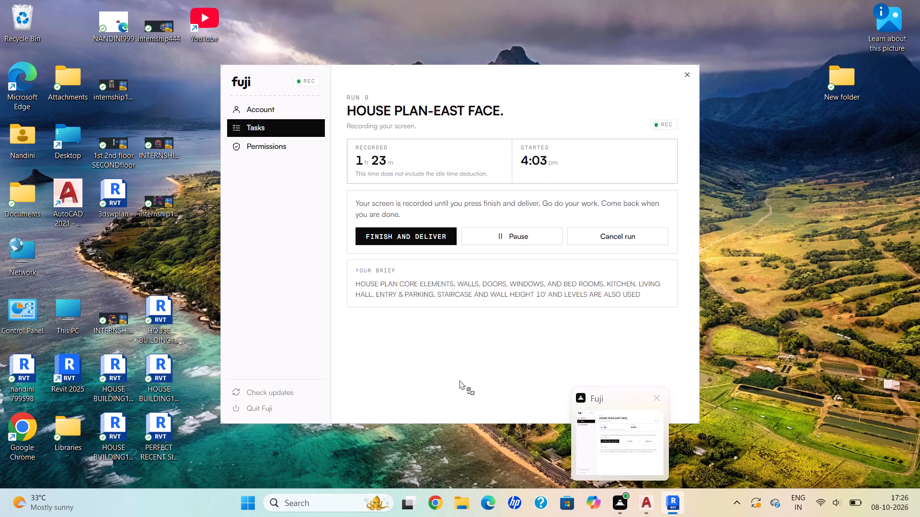
pyautogui.scroll(-3, 429, 368)
pyautogui.moveTo(525, 394); pyautogui.dragTo(571, 384, button='middle')
pyautogui.scroll(3, 528, 316)
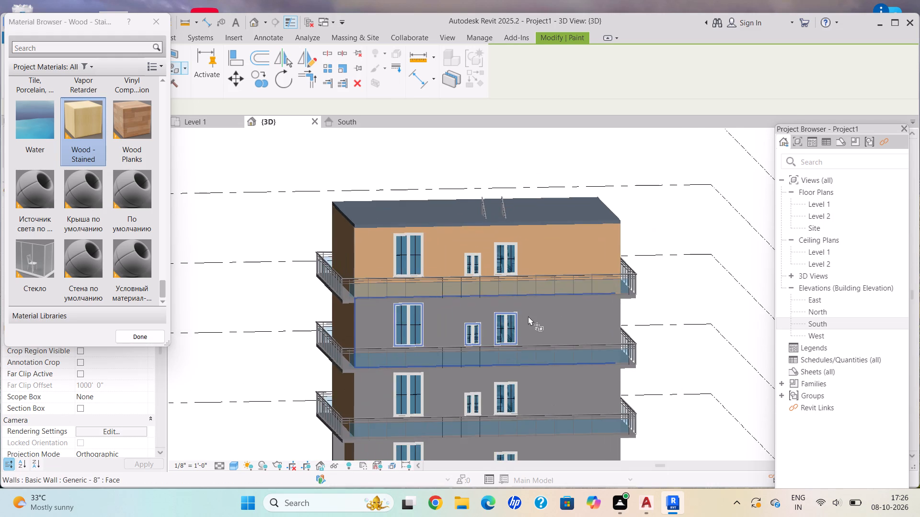
pyautogui.scroll(5, 550, 334)
pyautogui.click(550, 334)
# Paint the lower two storeys of the three-window wall with Wood - Stained, down to the ground floor.
pyautogui.scroll(-4, 501, 435)
pyautogui.moveTo(501, 435); pyautogui.dragTo(572, 286, button='middle')
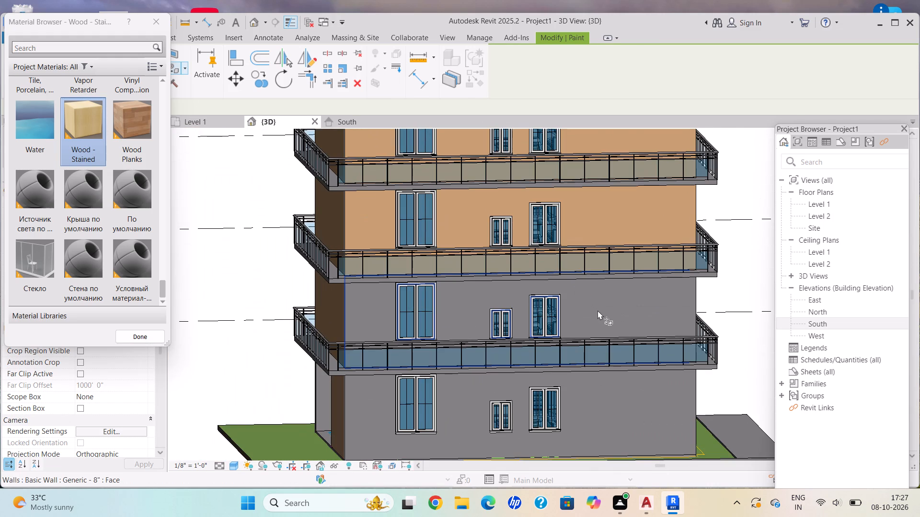
pyautogui.click(598, 310)
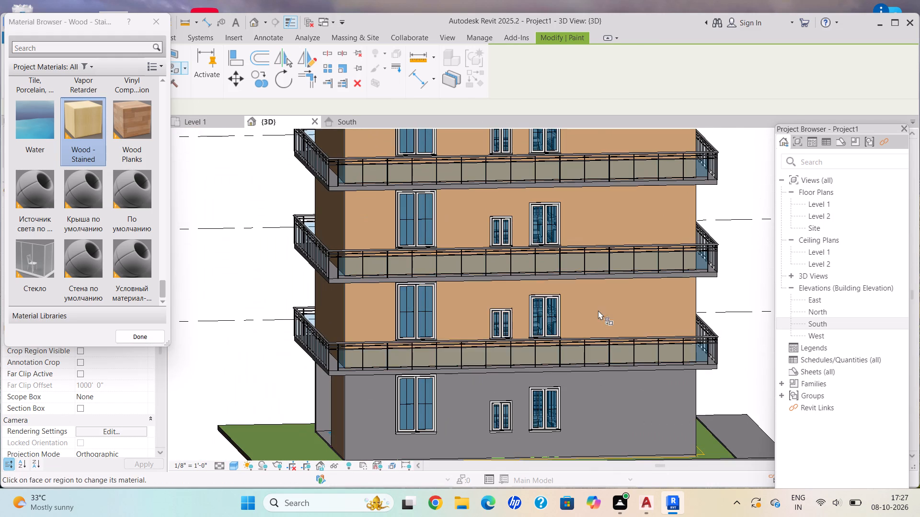
pyautogui.scroll(-3, 612, 351)
pyautogui.moveTo(604, 350); pyautogui.dragTo(584, 271, button='middle')
pyautogui.scroll(7, 599, 317)
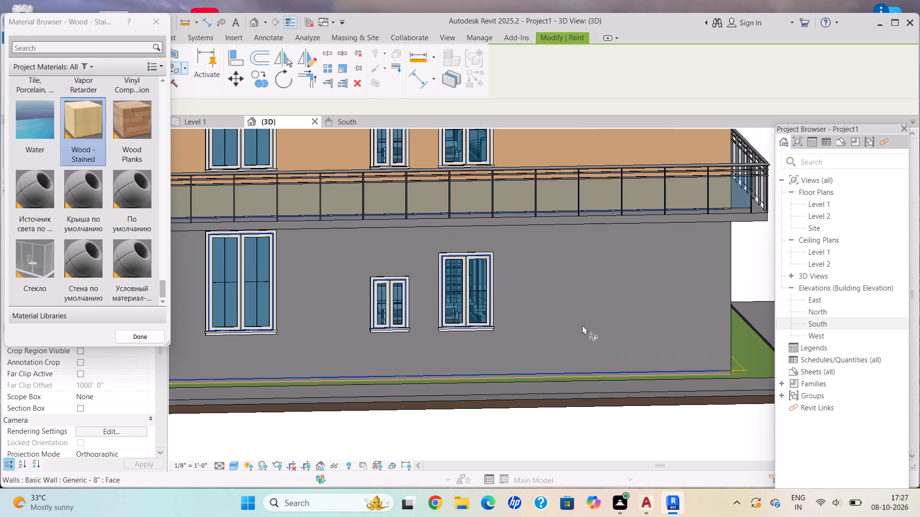
pyautogui.click(582, 325)
# Paint the ground floor and the storey above it with Wood - Stained on the wall with one large and one small window per floor.
pyautogui.scroll(-9, 582, 325)
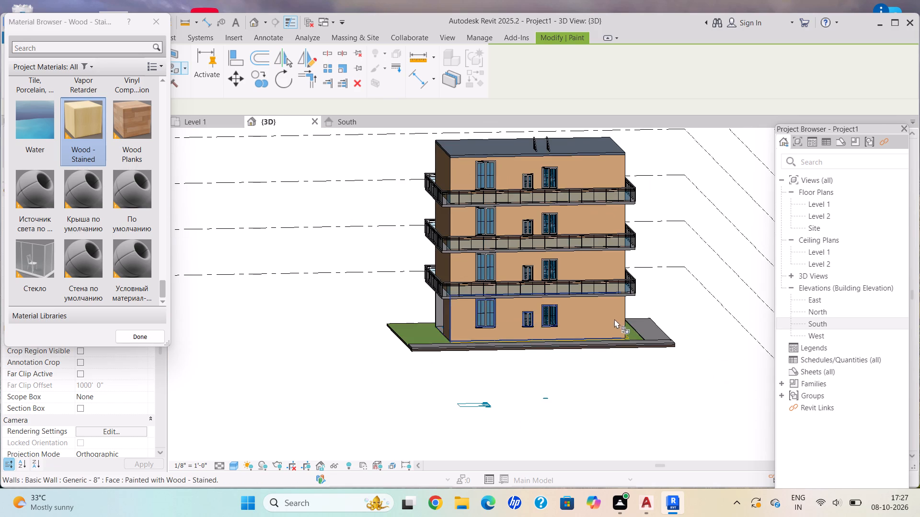
pyautogui.keyDown('shift'); pyautogui.moveTo(608, 317); pyautogui.dragTo(467, 313, button='middle'); pyautogui.keyUp('shift')
pyautogui.scroll(2, 702, 346)
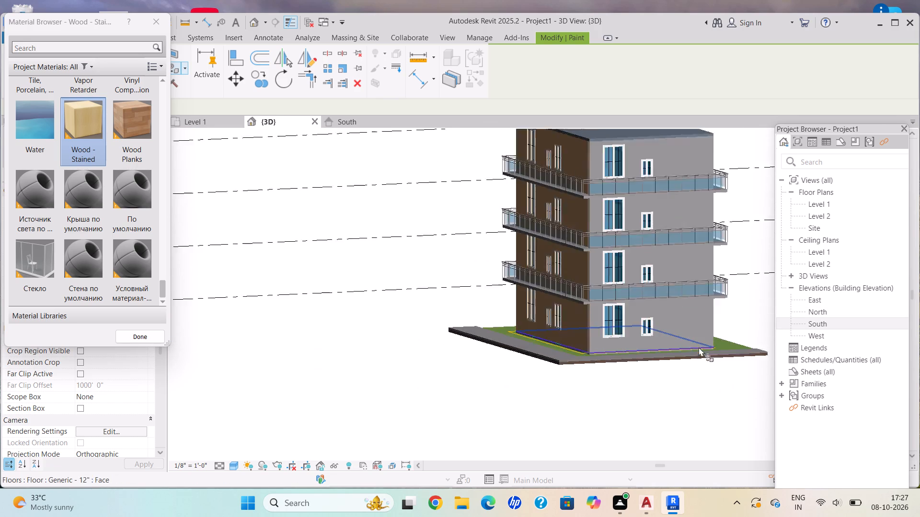
pyautogui.scroll(5, 699, 347)
pyautogui.scroll(-1, 645, 313)
pyautogui.scroll(5, 645, 313)
pyautogui.click(668, 314)
pyautogui.scroll(-4, 625, 231)
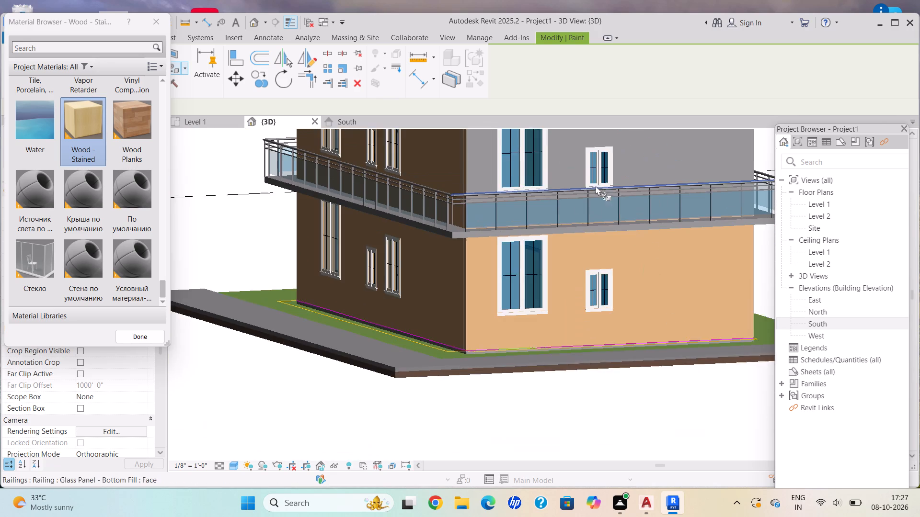
pyautogui.moveTo(589, 193); pyautogui.dragTo(505, 421, button='middle')
pyautogui.click(534, 370)
# Repaint the top two storeys of the wall with two tall windows per floor using Wood - Stained.
pyautogui.scroll(-3, 556, 306)
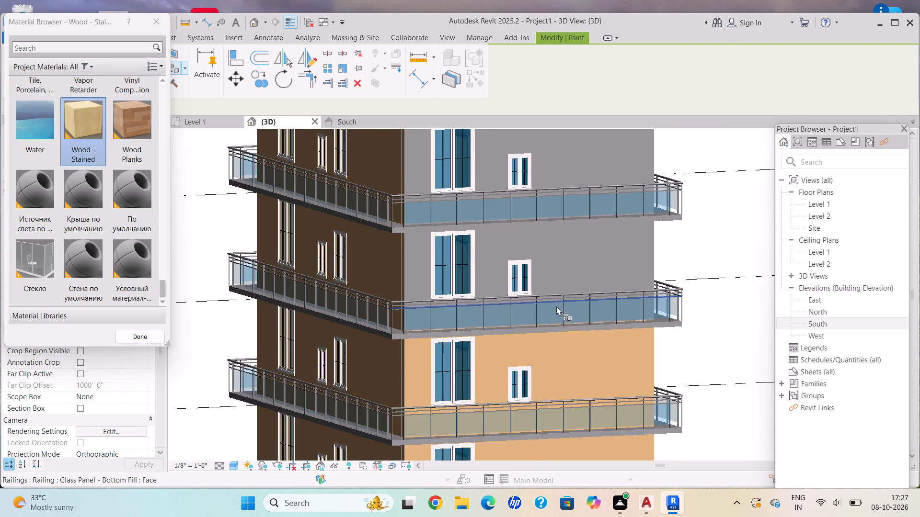
pyautogui.keyDown('shift'); pyautogui.moveTo(552, 308); pyautogui.dragTo(385, 256, button='middle'); pyautogui.keyUp('shift')
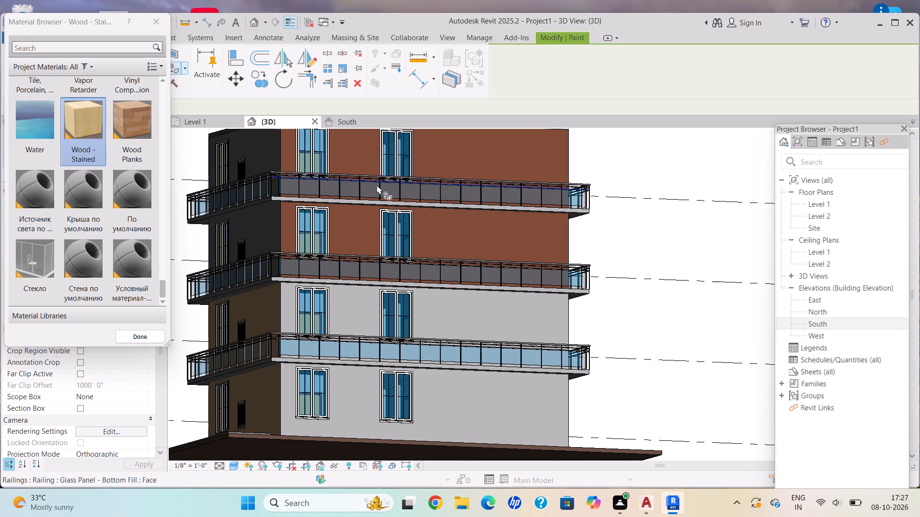
pyautogui.scroll(2, 448, 309)
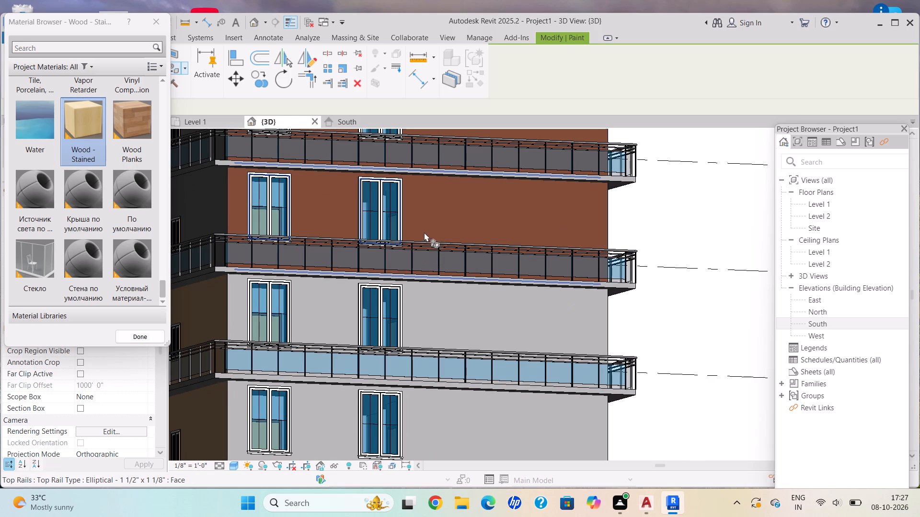
pyautogui.click(440, 223)
pyautogui.scroll(-6, 440, 223)
pyautogui.moveTo(438, 216); pyautogui.dragTo(433, 326, button='middle')
pyautogui.scroll(3, 454, 249)
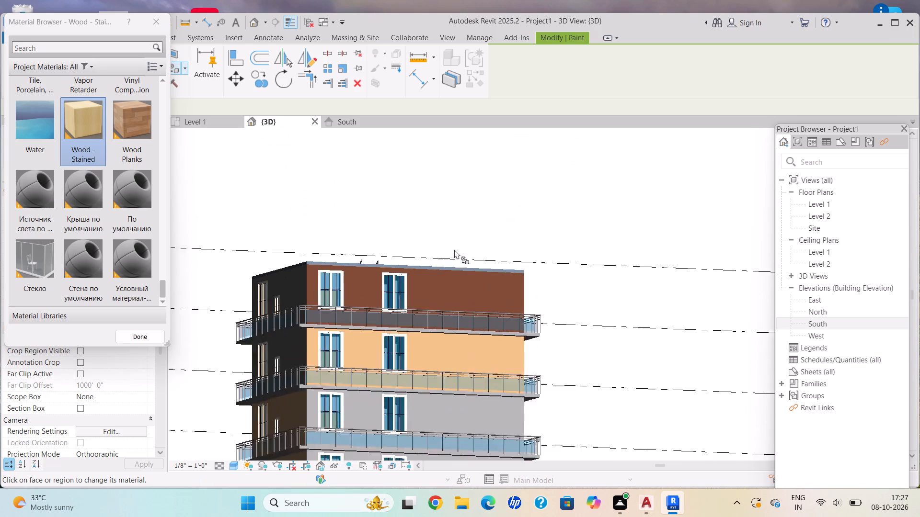
pyautogui.scroll(-1, 442, 284)
pyautogui.scroll(3, 442, 284)
pyautogui.click(438, 289)
# Paint the lower two storeys of the wall with two tall windows per floor using Wood - Stained.
pyautogui.scroll(-3, 493, 490)
pyautogui.moveTo(464, 442); pyautogui.dragTo(464, 432, button='middle')
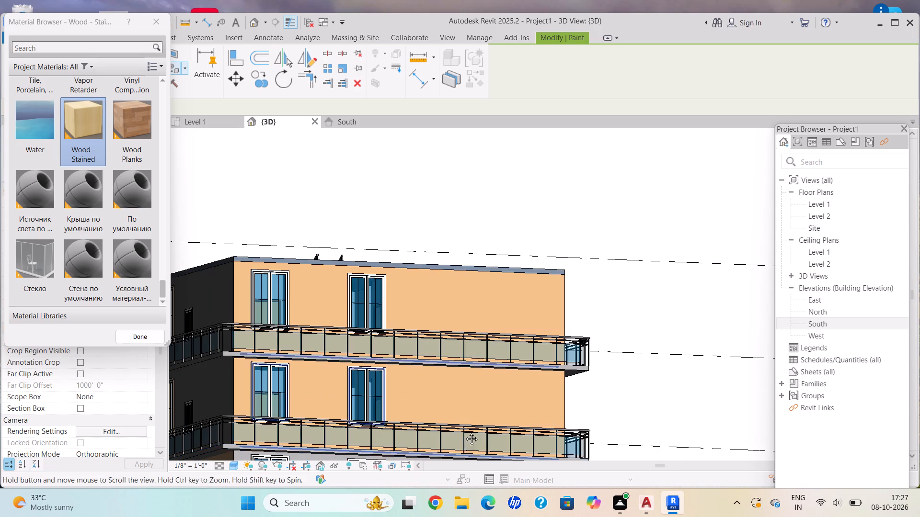
pyautogui.moveTo(464, 432); pyautogui.dragTo(477, 374, button='middle')
pyautogui.moveTo(488, 332); pyautogui.dragTo(495, 304, button='middle')
pyautogui.scroll(-1, 457, 383)
pyautogui.moveTo(457, 383); pyautogui.dragTo(483, 267, button='middle')
pyautogui.scroll(3, 491, 279)
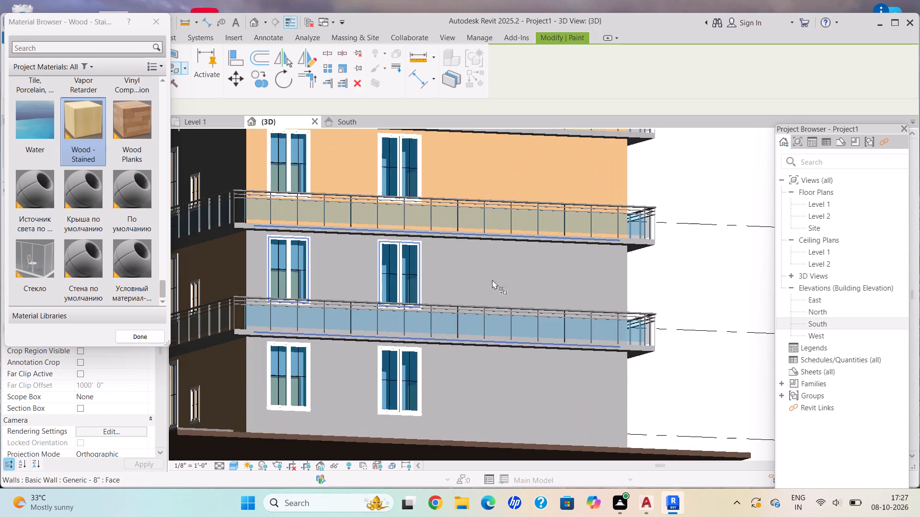
pyautogui.click(492, 280)
pyautogui.scroll(-3, 473, 342)
pyautogui.moveTo(470, 340); pyautogui.dragTo(472, 281, button='middle')
pyautogui.scroll(3, 456, 319)
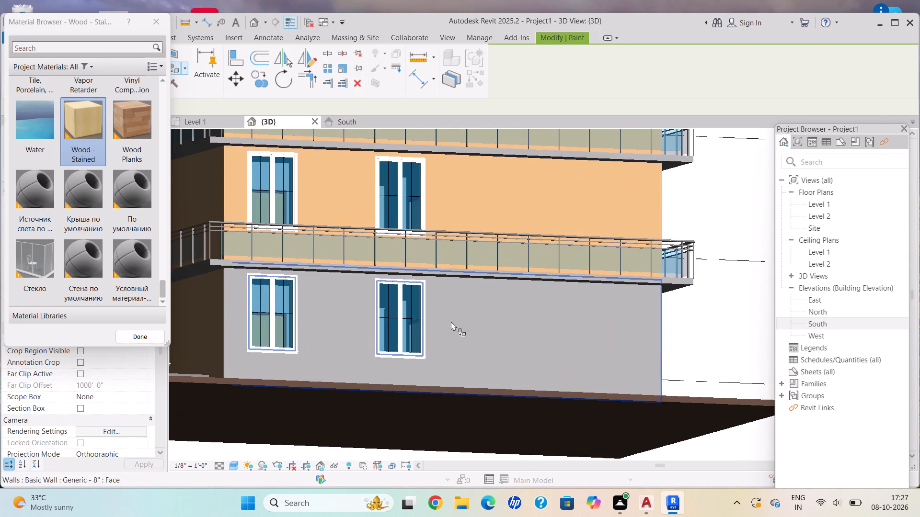
pyautogui.scroll(-1, 451, 321)
pyautogui.moveTo(451, 321); pyautogui.dragTo(459, 307, button='middle')
pyautogui.click(461, 329)
# Paint the top two storeys of the wall with one large and one small window per floor using Wood - Stained.
pyautogui.scroll(-1, 461, 329)
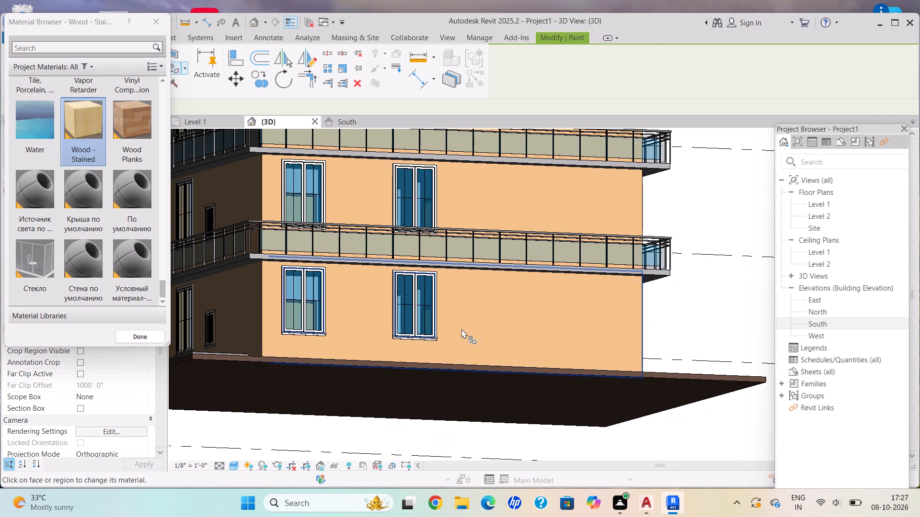
pyautogui.scroll(-8, 461, 329)
pyautogui.scroll(4, 468, 327)
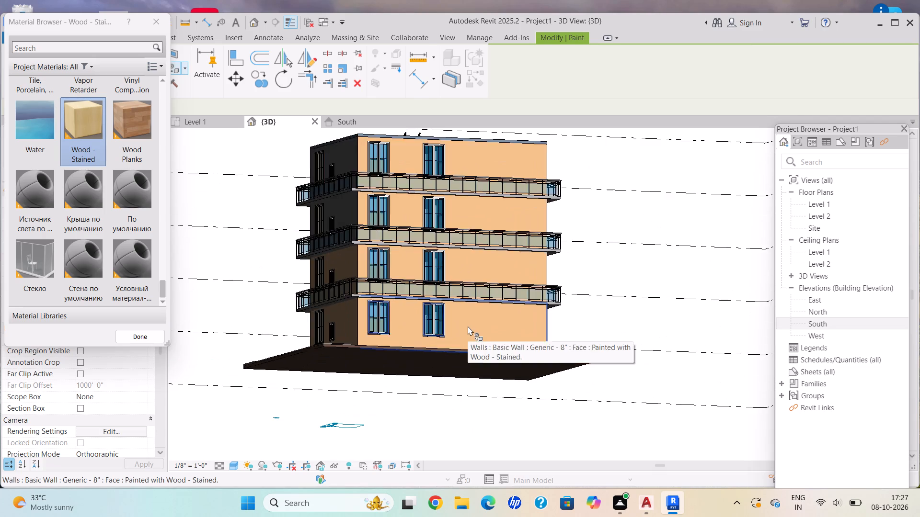
pyautogui.scroll(2, 468, 326)
pyautogui.keyDown('shift'); pyautogui.moveTo(488, 333); pyautogui.dragTo(507, 346, button='middle'); pyautogui.keyUp('shift')
pyautogui.keyDown('shift'); pyautogui.moveTo(513, 352); pyautogui.dragTo(614, 414, button='middle'); pyautogui.keyUp('shift')
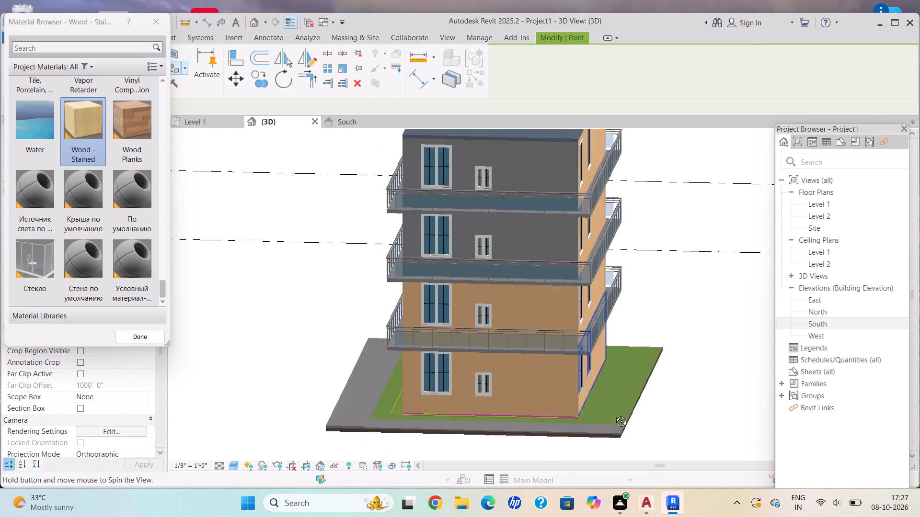
pyautogui.keyDown('shift'); pyautogui.moveTo(614, 414); pyautogui.dragTo(630, 405, button='middle'); pyautogui.keyUp('shift')
pyautogui.moveTo(572, 271); pyautogui.dragTo(567, 347, button='middle')
pyautogui.scroll(4, 549, 294)
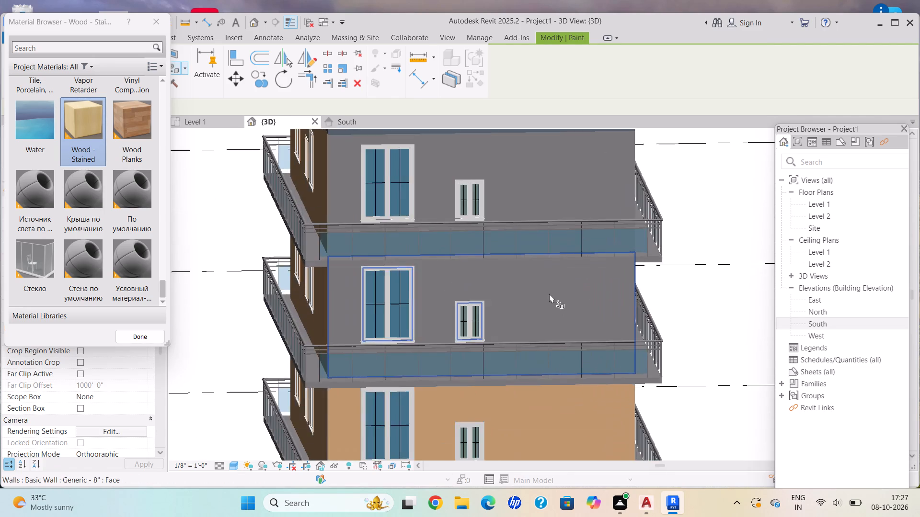
pyautogui.scroll(5, 549, 293)
pyautogui.click(543, 309)
pyautogui.scroll(-4, 543, 309)
pyautogui.moveTo(557, 251); pyautogui.dragTo(578, 351, button='middle')
pyautogui.click(560, 270)
# Examine the painted walls from all sides of the building and its roof level, and end the Paint command.
pyautogui.scroll(-4, 492, 310)
pyautogui.moveTo(492, 310); pyautogui.dragTo(640, 330, button='middle')
pyautogui.keyDown('shift'); pyautogui.scroll(1, 582, 278); pyautogui.keyUp('shift')
pyautogui.scroll(-3, 440, 330)
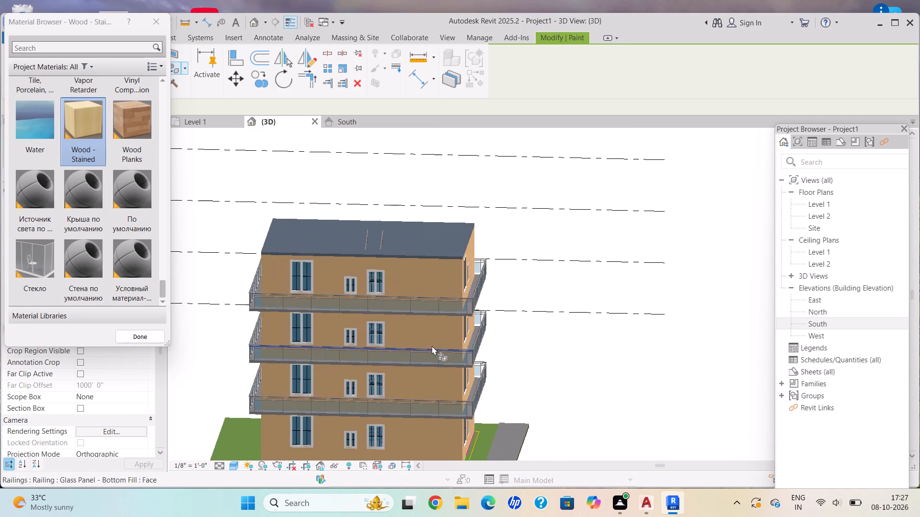
pyautogui.scroll(-1, 432, 346)
pyautogui.moveTo(432, 346); pyautogui.dragTo(399, 284, button='middle')
pyautogui.scroll(-7, 403, 406)
pyautogui.moveTo(414, 389); pyautogui.dragTo(390, 440, button='middle')
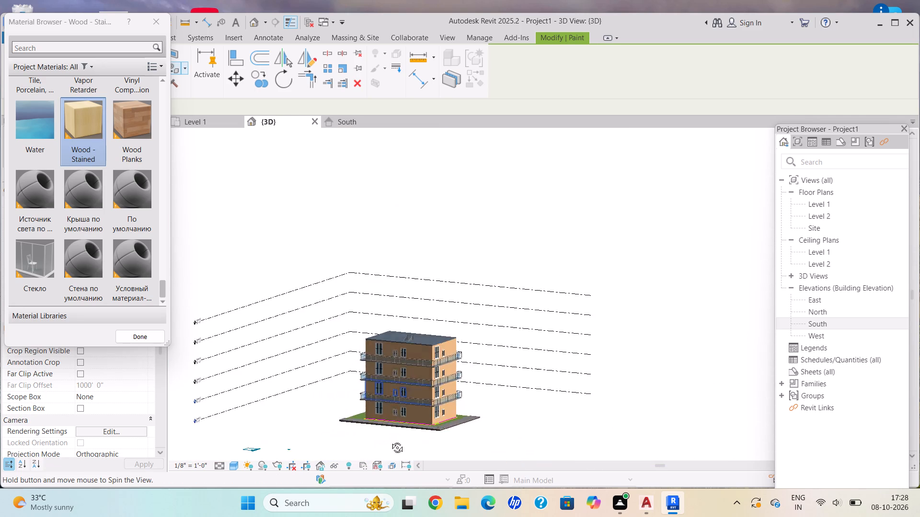
pyautogui.moveTo(390, 440); pyautogui.dragTo(303, 424, button='middle')
pyautogui.scroll(8, 450, 438)
pyautogui.moveTo(459, 407); pyautogui.dragTo(397, 396, button='middle')
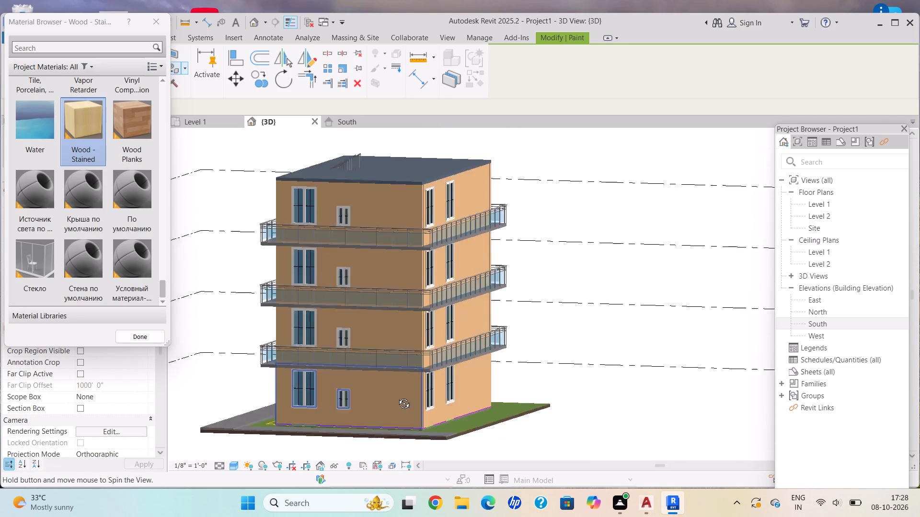
pyautogui.moveTo(397, 396); pyautogui.dragTo(343, 392, button='middle')
pyautogui.scroll(3, 363, 375)
pyautogui.scroll(-4, 364, 375)
pyautogui.keyDown('shift'); pyautogui.moveTo(364, 374); pyautogui.dragTo(285, 413, button='middle'); pyautogui.keyUp('shift')
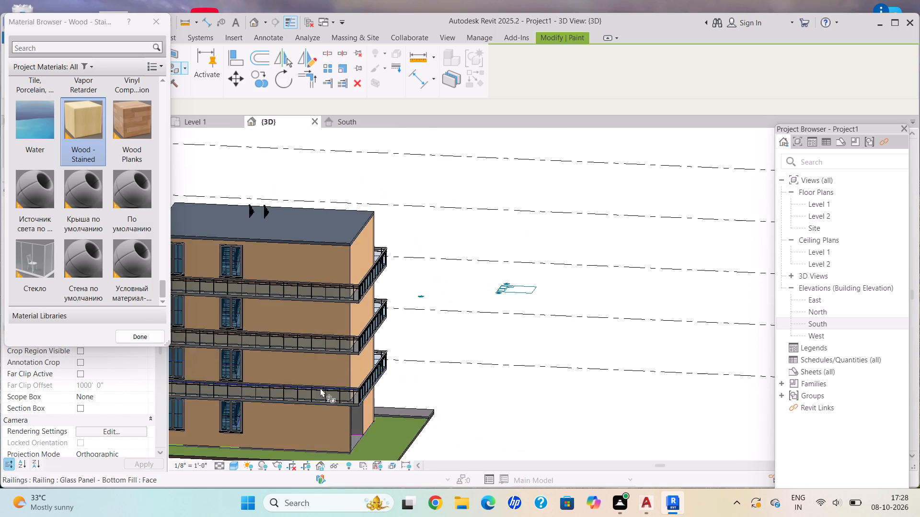
pyautogui.scroll(-1, 320, 388)
pyautogui.moveTo(321, 386); pyautogui.dragTo(458, 405, button='middle')
pyautogui.keyDown('shift'); pyautogui.moveTo(443, 414); pyautogui.dragTo(448, 389, button='middle'); pyautogui.keyUp('shift')
pyautogui.keyDown('shift'); pyautogui.scroll(1, 443, 414); pyautogui.keyUp('shift')
pyautogui.keyDown('shift'); pyautogui.middleClick(449, 388); pyautogui.keyUp('shift')
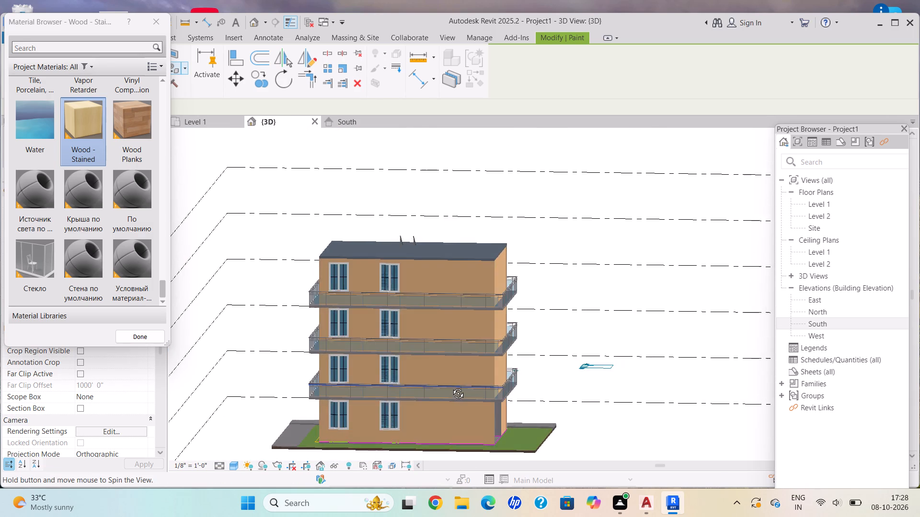
pyautogui.keyDown('shift'); pyautogui.middleClick(453, 385); pyautogui.keyUp('shift')
pyautogui.keyDown('shift'); pyautogui.moveTo(456, 384); pyautogui.dragTo(513, 366, button='middle'); pyautogui.keyUp('shift')
pyautogui.keyDown('shift'); pyautogui.moveTo(523, 366); pyautogui.dragTo(528, 366, button='middle'); pyautogui.keyUp('shift')
pyautogui.keyDown('shift'); pyautogui.moveTo(530, 366); pyautogui.dragTo(594, 394, button='middle'); pyautogui.keyUp('shift')
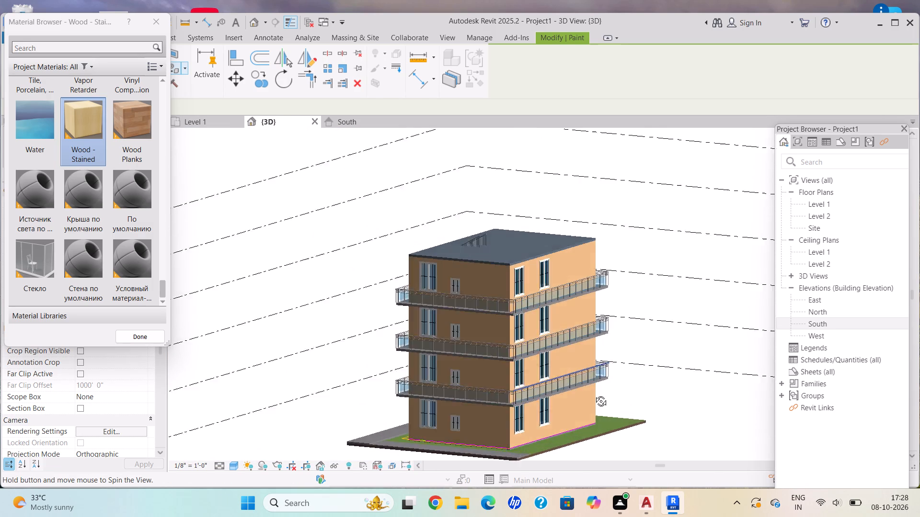
pyautogui.keyDown('shift'); pyautogui.moveTo(594, 394); pyautogui.dragTo(608, 394, button='middle'); pyautogui.keyUp('shift')
pyautogui.keyDown('shift'); pyautogui.moveTo(610, 394); pyautogui.dragTo(644, 393, button='middle'); pyautogui.keyUp('shift')
pyautogui.scroll(3, 512, 428)
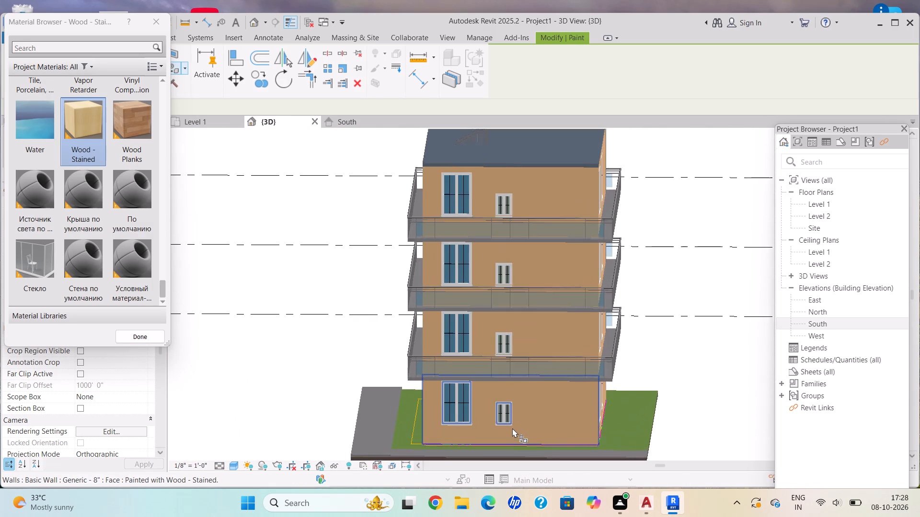
pyautogui.scroll(2, 512, 428)
pyautogui.scroll(-3, 511, 429)
pyautogui.keyDown('shift'); pyautogui.moveTo(511, 429); pyautogui.dragTo(515, 403, button='middle'); pyautogui.keyUp('shift')
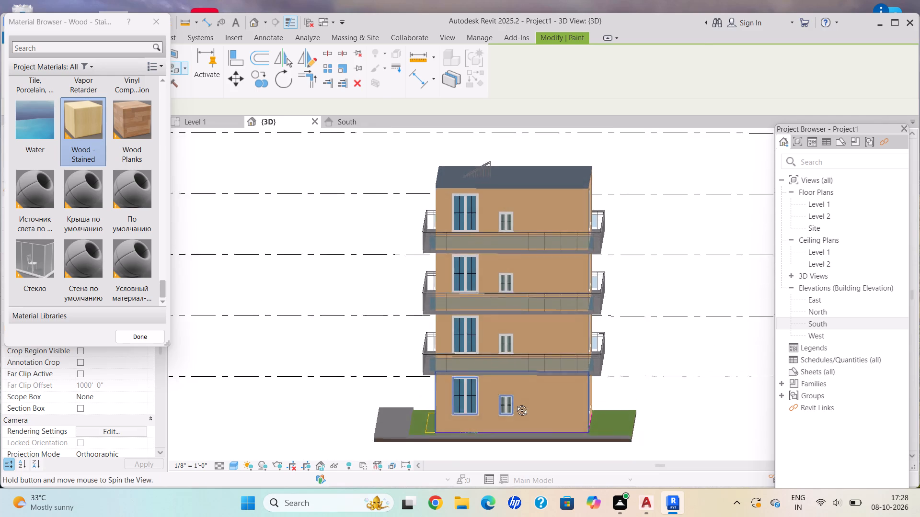
pyautogui.keyDown('shift'); pyautogui.moveTo(515, 403); pyautogui.dragTo(523, 390, button='middle'); pyautogui.keyUp('shift')
pyautogui.scroll(3, 523, 390)
pyautogui.scroll(-2, 523, 390)
pyautogui.keyDown('shift'); pyautogui.moveTo(523, 390); pyautogui.dragTo(541, 399, button='middle'); pyautogui.keyUp('shift')
pyautogui.keyDown('shift'); pyautogui.moveTo(543, 400); pyautogui.dragTo(547, 403, button='middle'); pyautogui.keyUp('shift')
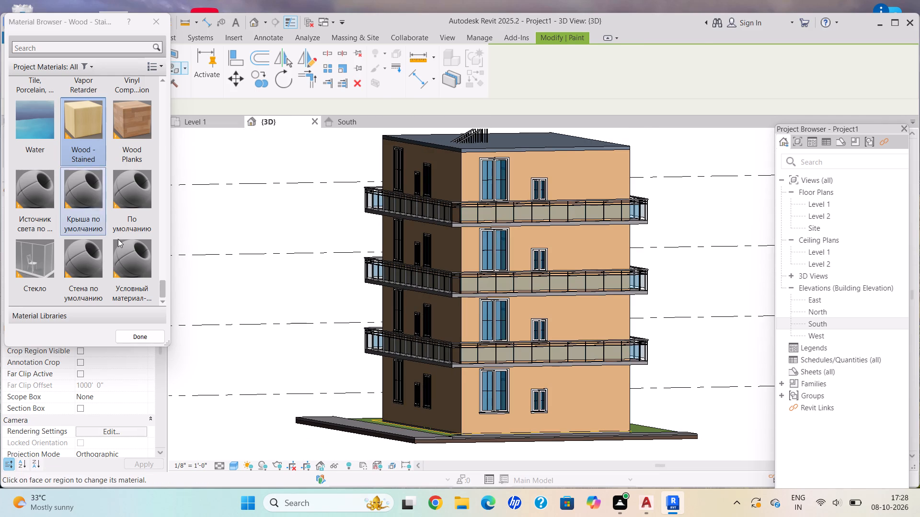
pyautogui.scroll(6, 534, 263)
pyautogui.moveTo(551, 160); pyautogui.dragTo(581, 324, button='middle')
pyautogui.moveTo(585, 361); pyautogui.dragTo(584, 367, button='middle')
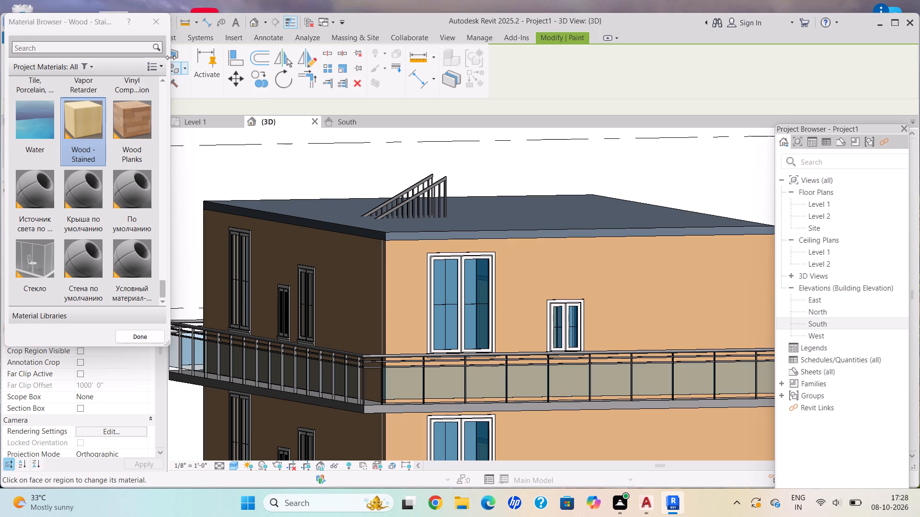
pyautogui.click(171, 19)
pyautogui.scroll(-2, 467, 333)
pyautogui.moveTo(468, 334); pyautogui.dragTo(448, 316, button='middle')
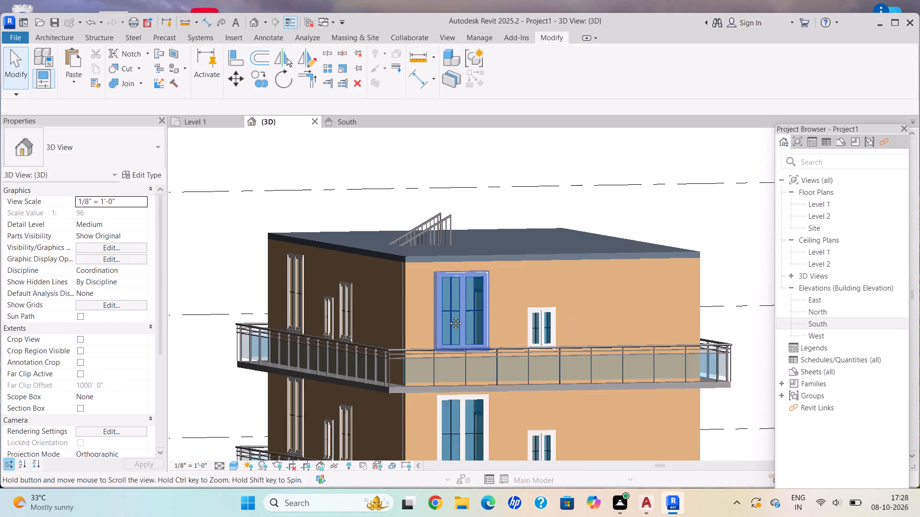
pyautogui.moveTo(448, 316); pyautogui.dragTo(422, 295, button='middle')
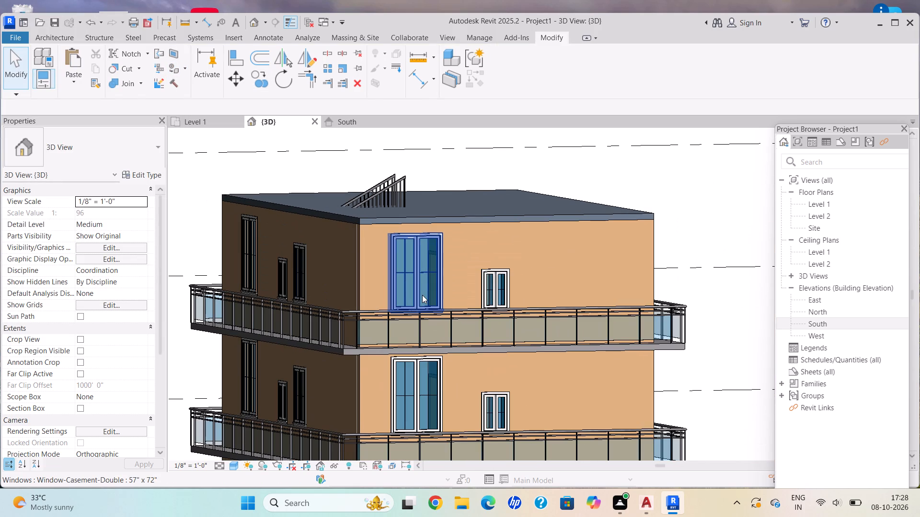
pyautogui.scroll(-1, 422, 299)
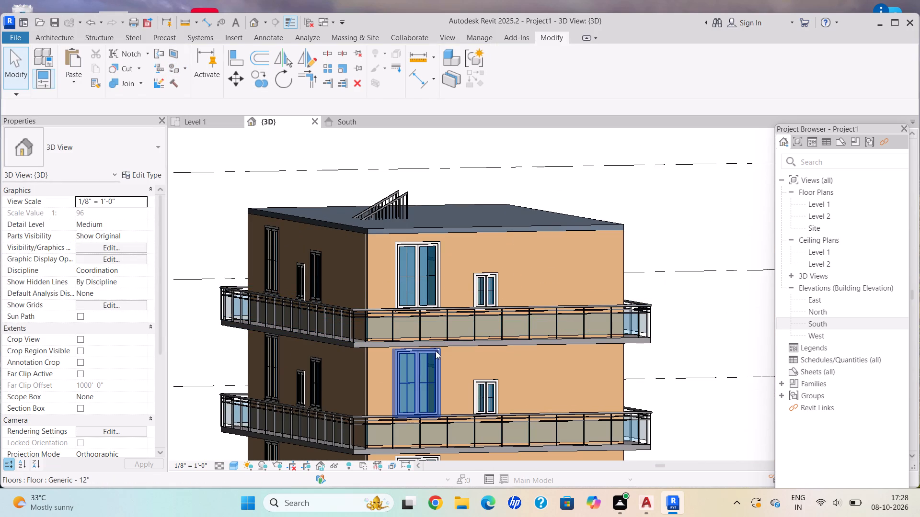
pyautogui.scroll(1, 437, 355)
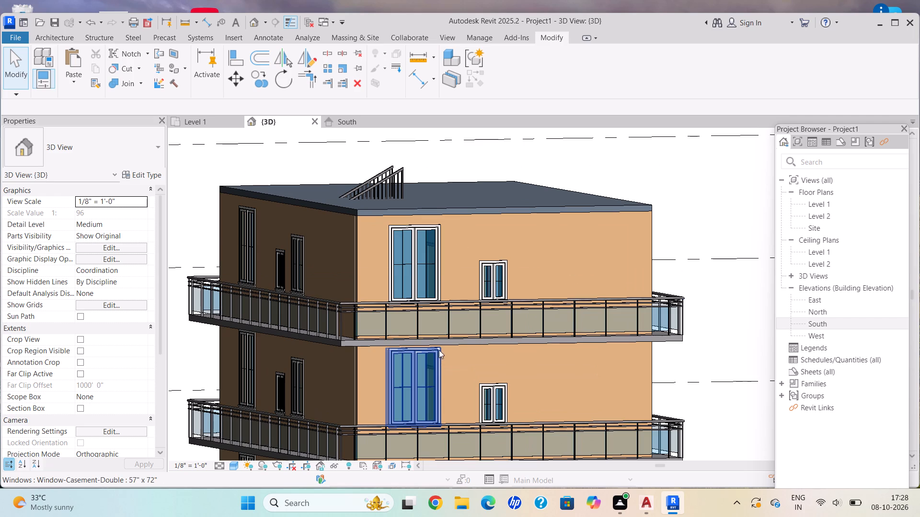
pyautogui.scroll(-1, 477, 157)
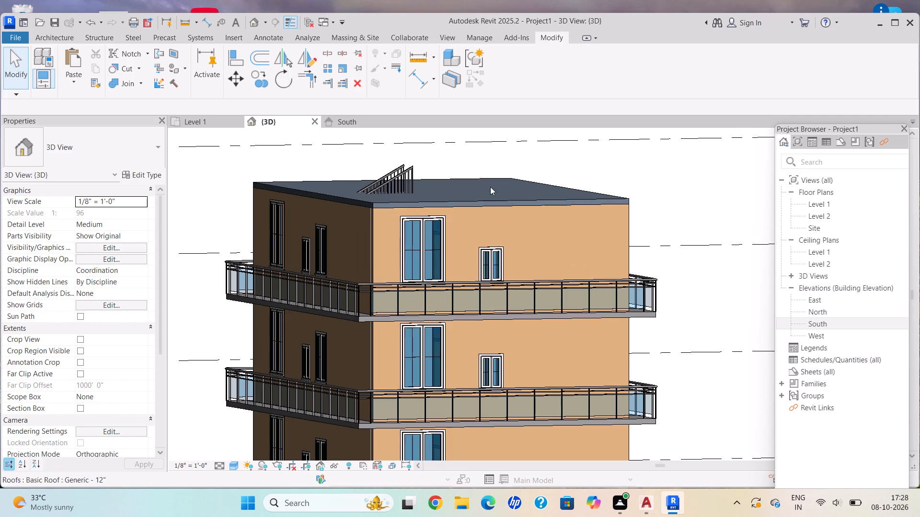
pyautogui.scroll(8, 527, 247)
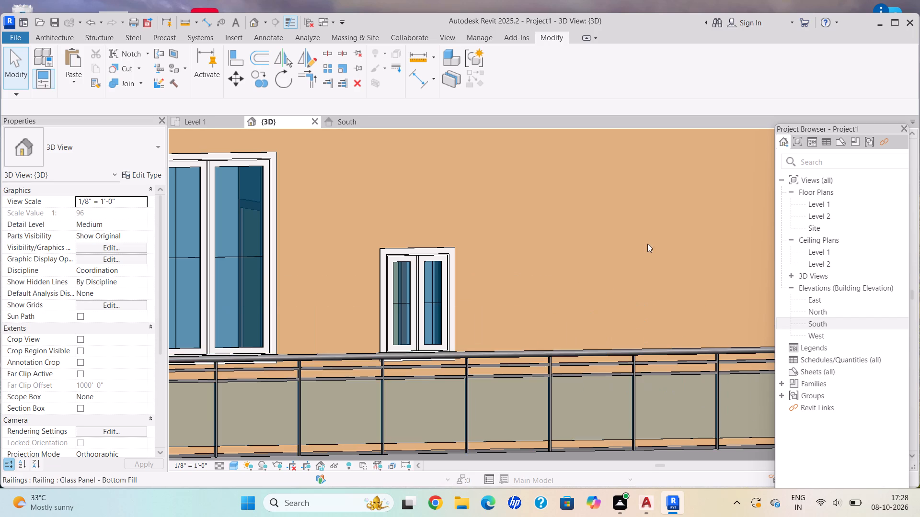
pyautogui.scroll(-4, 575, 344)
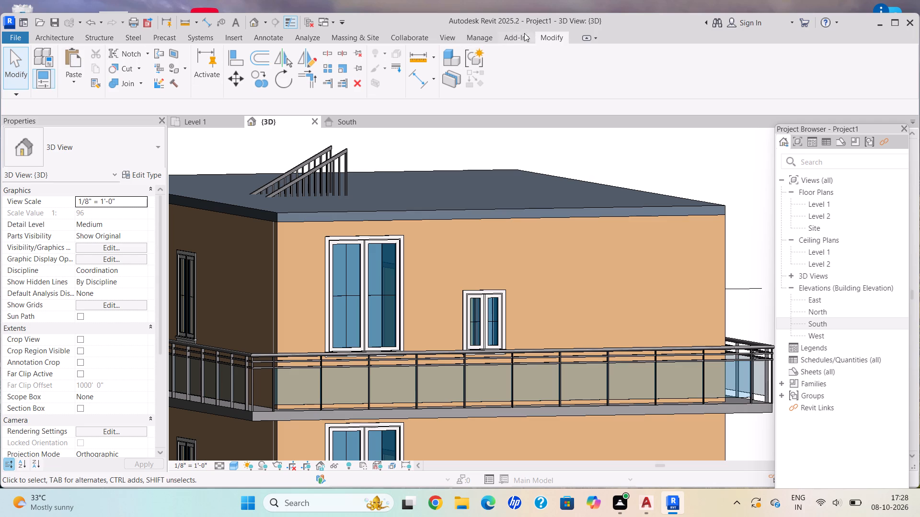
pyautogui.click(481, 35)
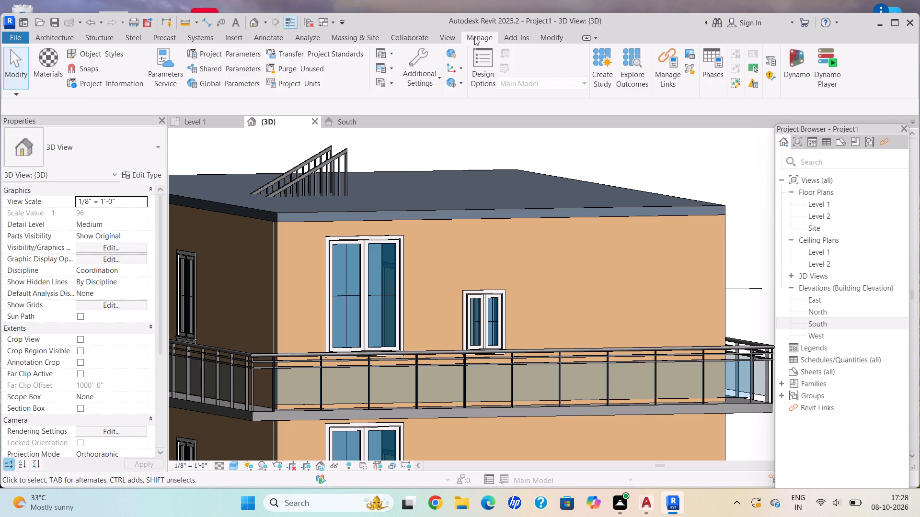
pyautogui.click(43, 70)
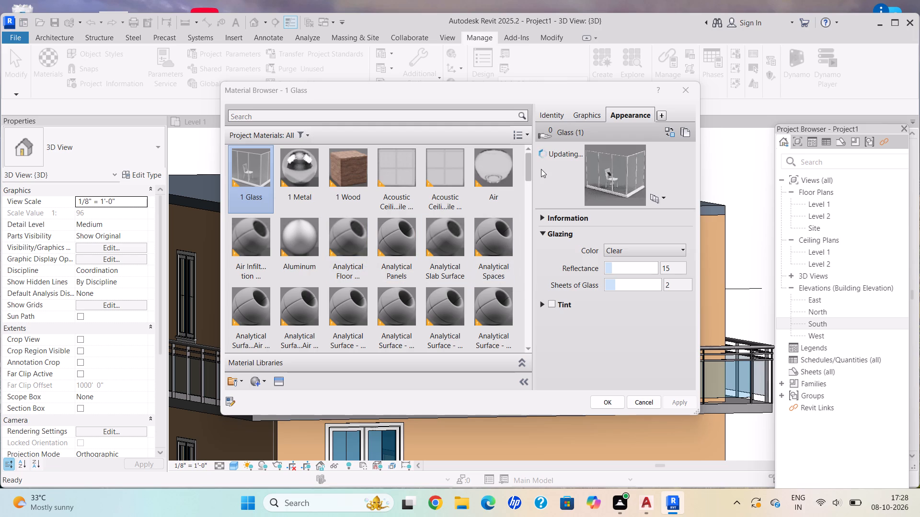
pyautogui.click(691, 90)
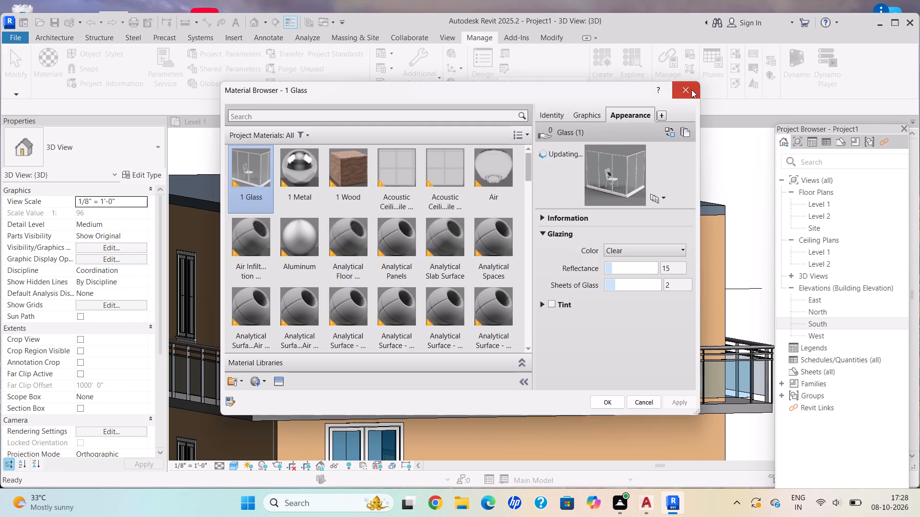
# Examine the painted facade with one large and one small window per floor, from the ground to the roof.
pyautogui.scroll(-4, 596, 223)
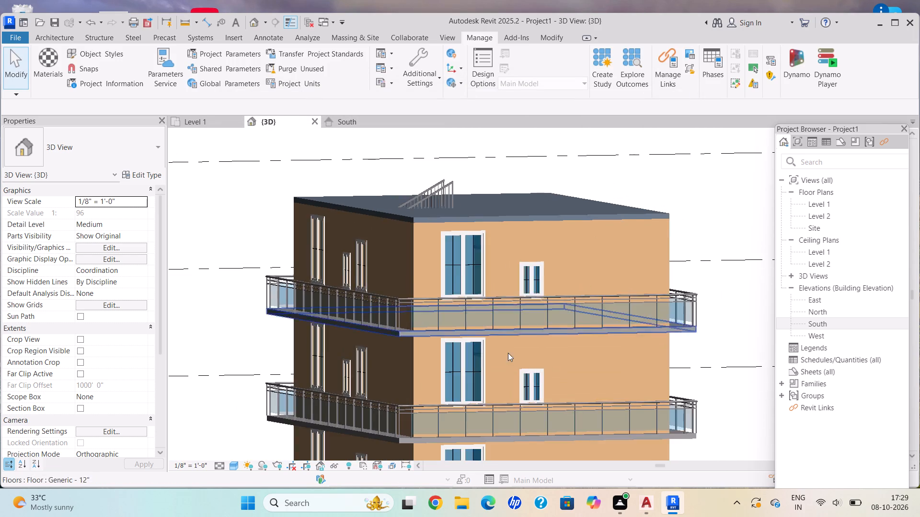
pyautogui.moveTo(480, 361); pyautogui.dragTo(453, 330, button='middle')
pyautogui.scroll(2, 555, 254)
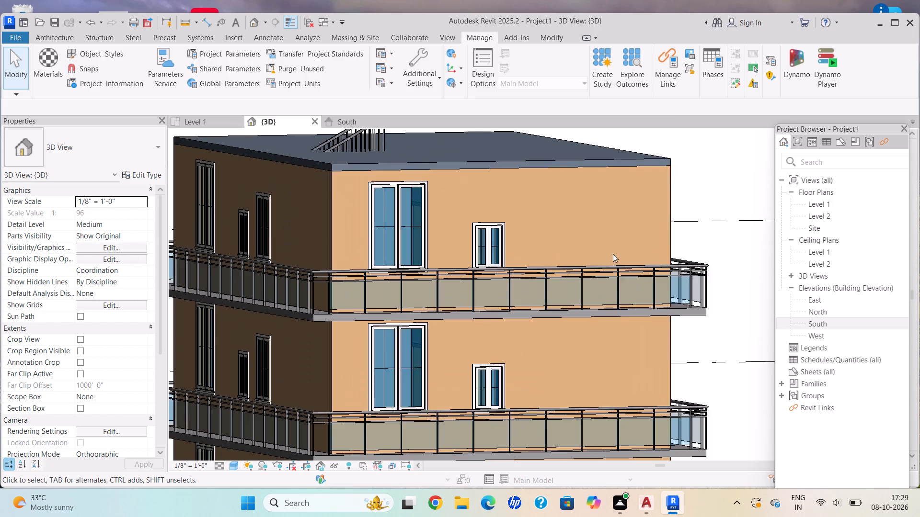
pyautogui.scroll(-4, 616, 255)
pyautogui.moveTo(624, 375); pyautogui.dragTo(522, 291, button='middle')
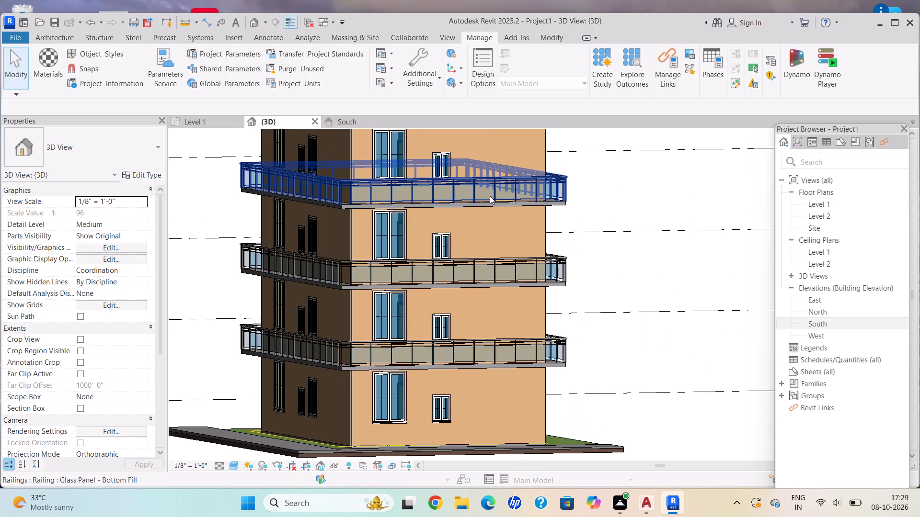
pyautogui.moveTo(489, 196); pyautogui.dragTo(456, 413, button='middle')
pyautogui.scroll(4, 421, 403)
pyautogui.moveTo(422, 399); pyautogui.dragTo(452, 327, button='middle')
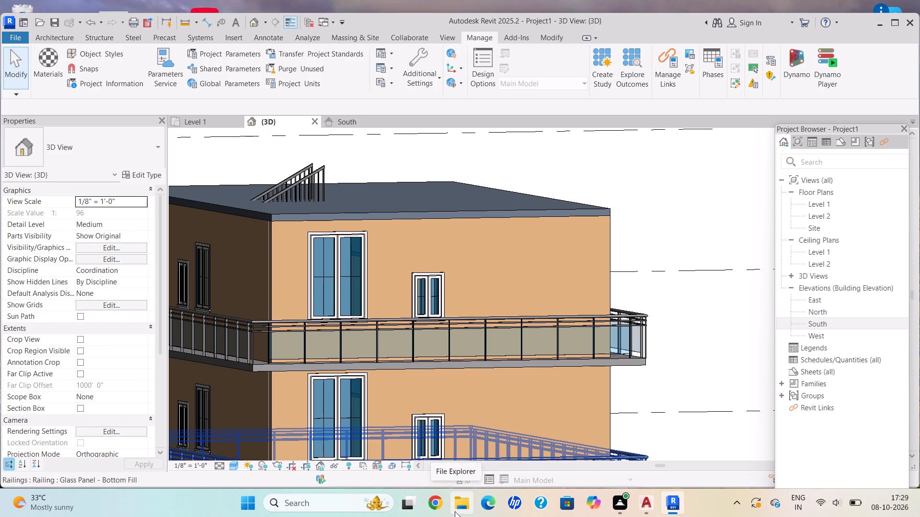
pyautogui.click(400, 516)
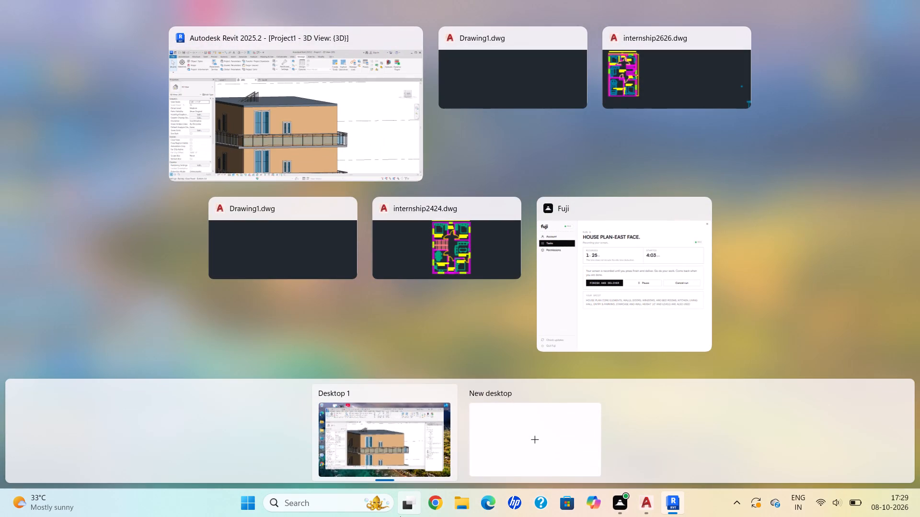
pyautogui.click(346, 116)
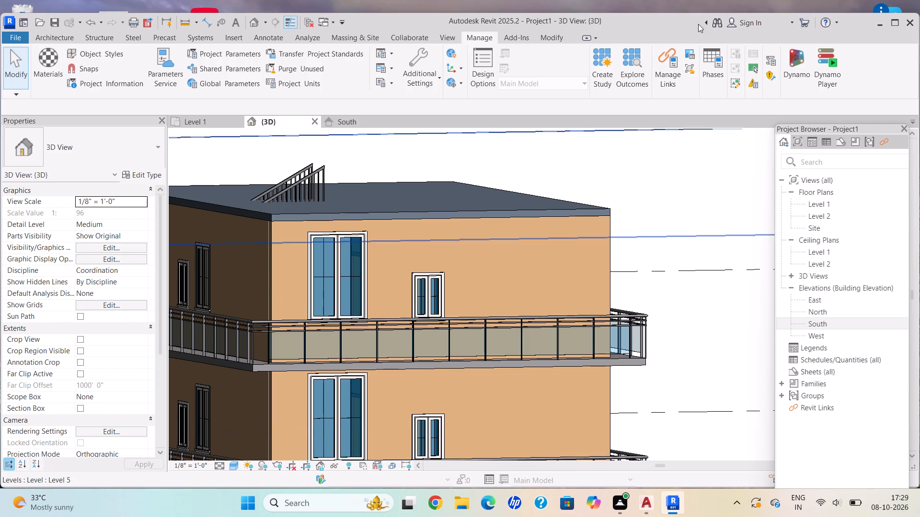
# Select the flat roof above the top storey, examine its edge and top surface from above, and clear the selection.
pyautogui.scroll(7, 345, 215)
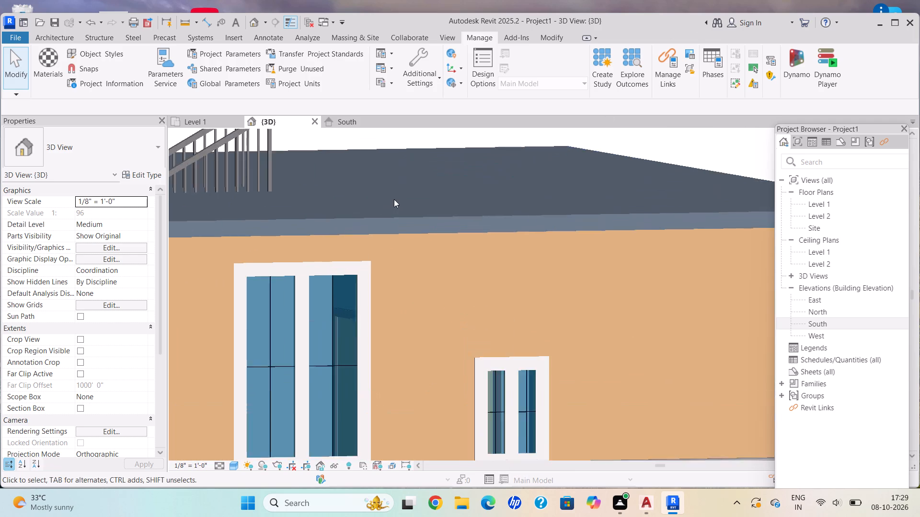
pyautogui.scroll(3, 429, 225)
pyautogui.scroll(-2, 430, 229)
pyautogui.click(425, 226)
pyautogui.scroll(-5, 424, 226)
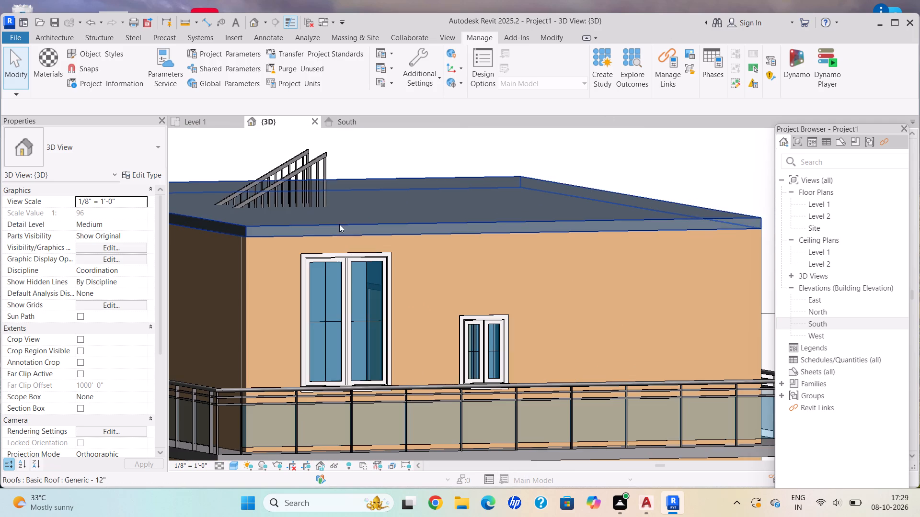
pyautogui.click(311, 229)
pyautogui.scroll(-5, 317, 214)
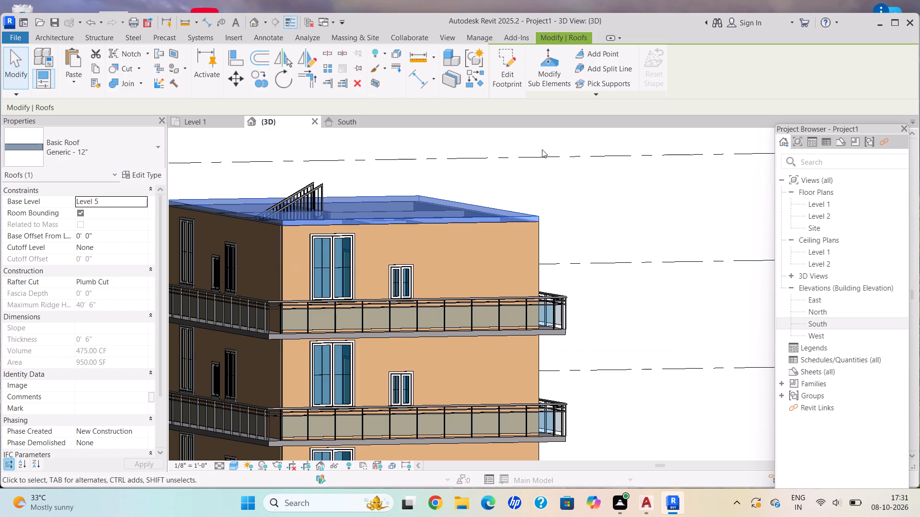
pyautogui.scroll(3, 361, 230)
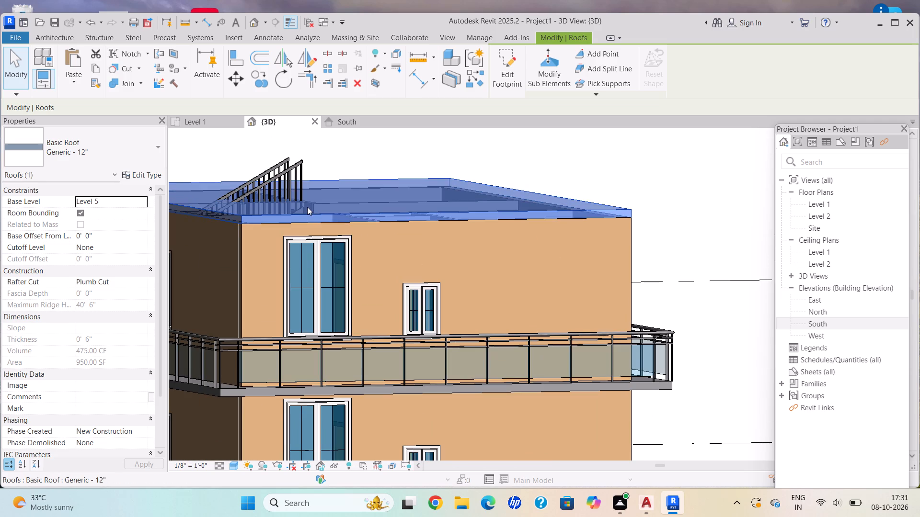
pyautogui.keyDown('shift'); pyautogui.moveTo(305, 217); pyautogui.dragTo(291, 246, button='middle'); pyautogui.keyUp('shift')
pyautogui.keyDown('shift'); pyautogui.moveTo(287, 252); pyautogui.dragTo(276, 269, button='middle'); pyautogui.keyUp('shift')
pyautogui.keyDown('shift'); pyautogui.middleClick(275, 271); pyautogui.keyUp('shift')
pyautogui.keyDown('shift'); pyautogui.moveTo(273, 275); pyautogui.dragTo(271, 286, button='middle'); pyautogui.keyUp('shift')
pyautogui.scroll(2, 409, 298)
pyautogui.moveTo(469, 300); pyautogui.dragTo(479, 299, button='middle')
pyautogui.scroll(1, 475, 299)
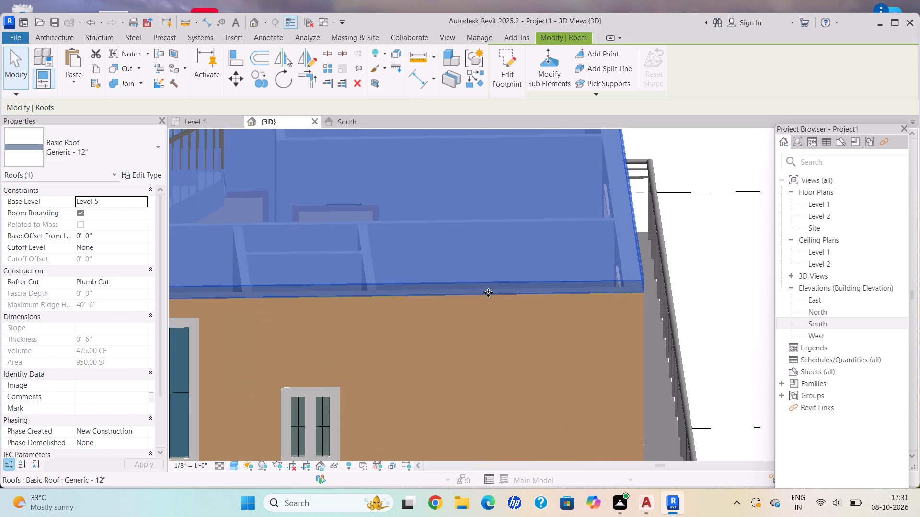
pyautogui.press('Escape')
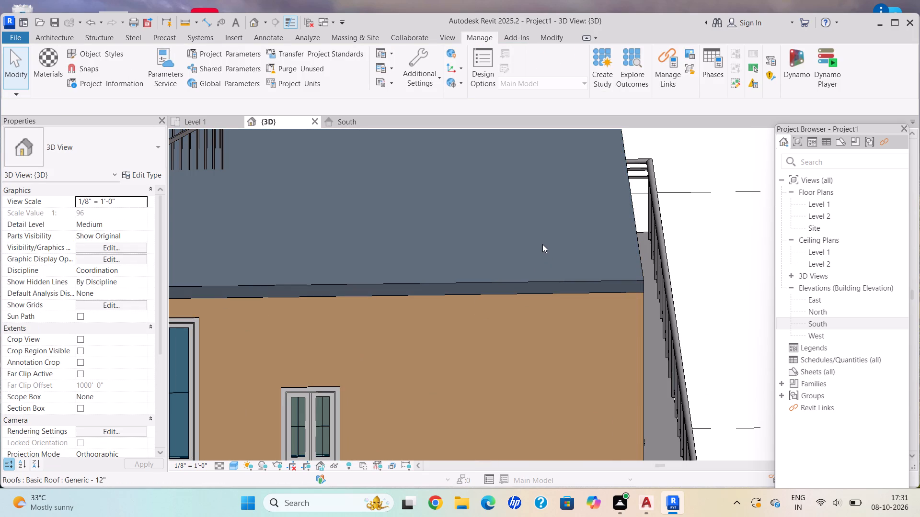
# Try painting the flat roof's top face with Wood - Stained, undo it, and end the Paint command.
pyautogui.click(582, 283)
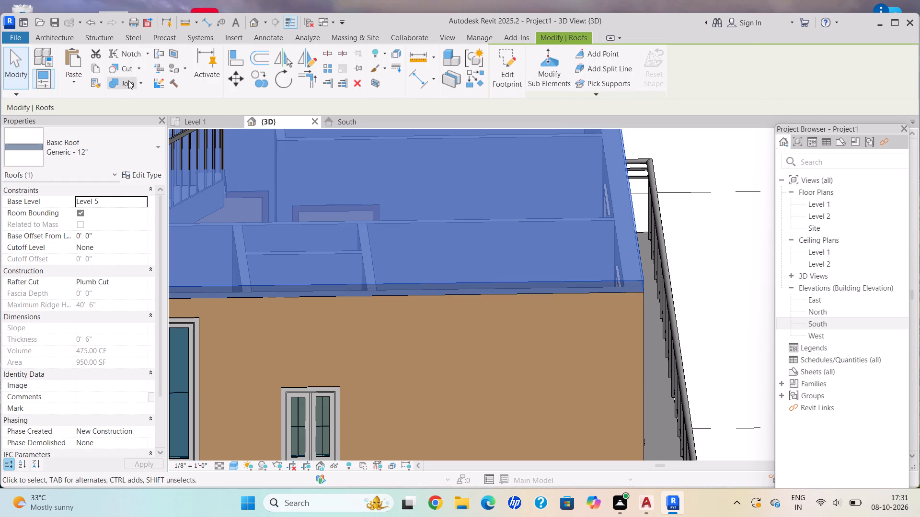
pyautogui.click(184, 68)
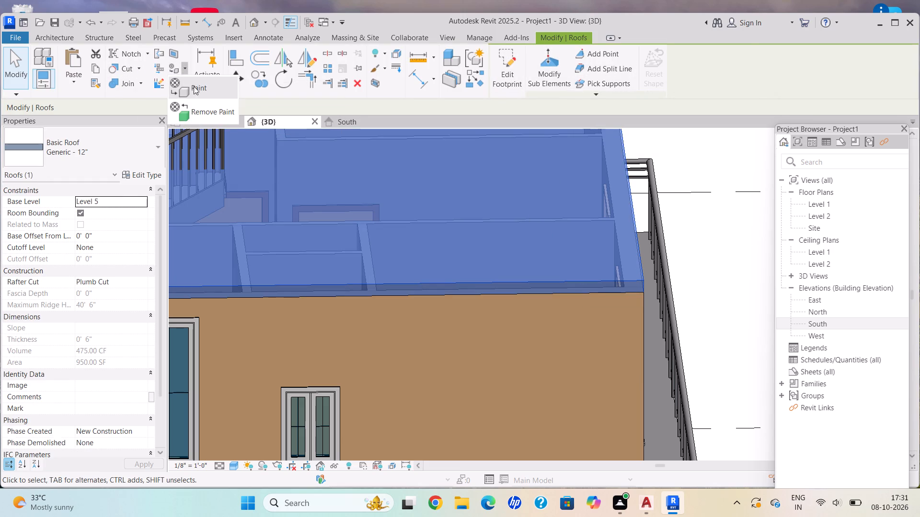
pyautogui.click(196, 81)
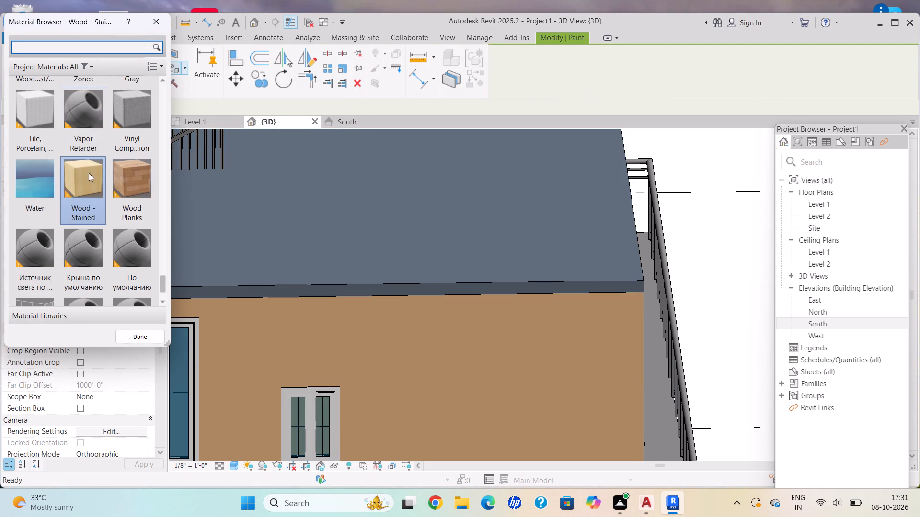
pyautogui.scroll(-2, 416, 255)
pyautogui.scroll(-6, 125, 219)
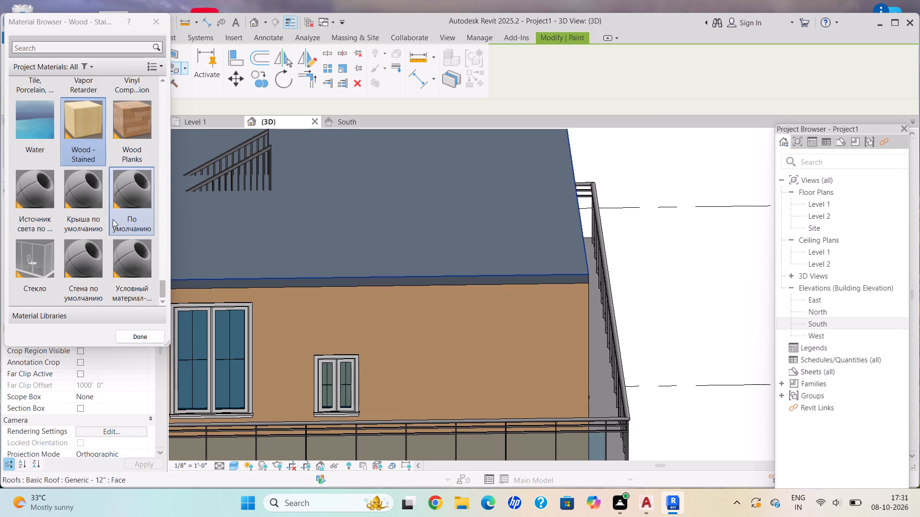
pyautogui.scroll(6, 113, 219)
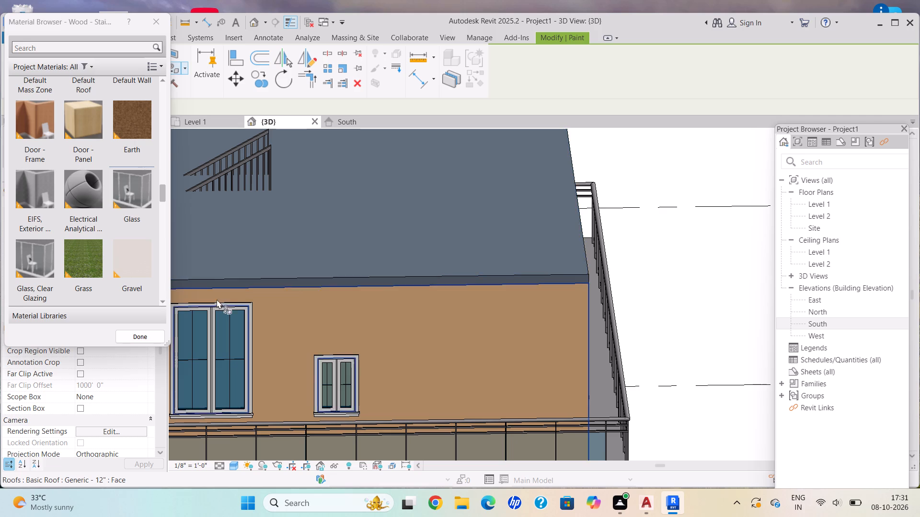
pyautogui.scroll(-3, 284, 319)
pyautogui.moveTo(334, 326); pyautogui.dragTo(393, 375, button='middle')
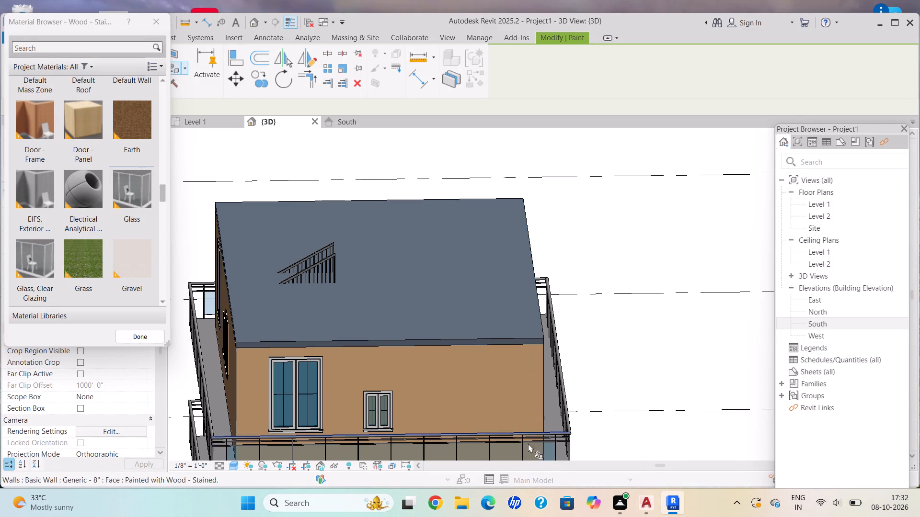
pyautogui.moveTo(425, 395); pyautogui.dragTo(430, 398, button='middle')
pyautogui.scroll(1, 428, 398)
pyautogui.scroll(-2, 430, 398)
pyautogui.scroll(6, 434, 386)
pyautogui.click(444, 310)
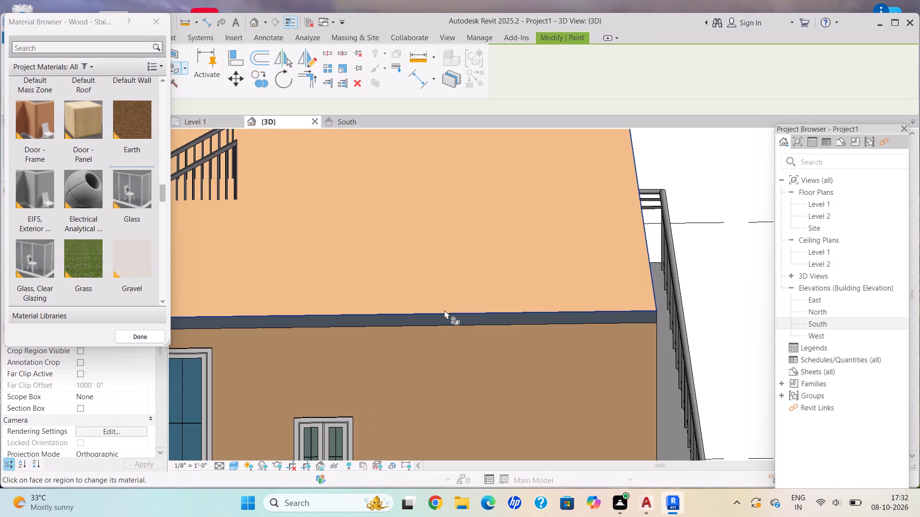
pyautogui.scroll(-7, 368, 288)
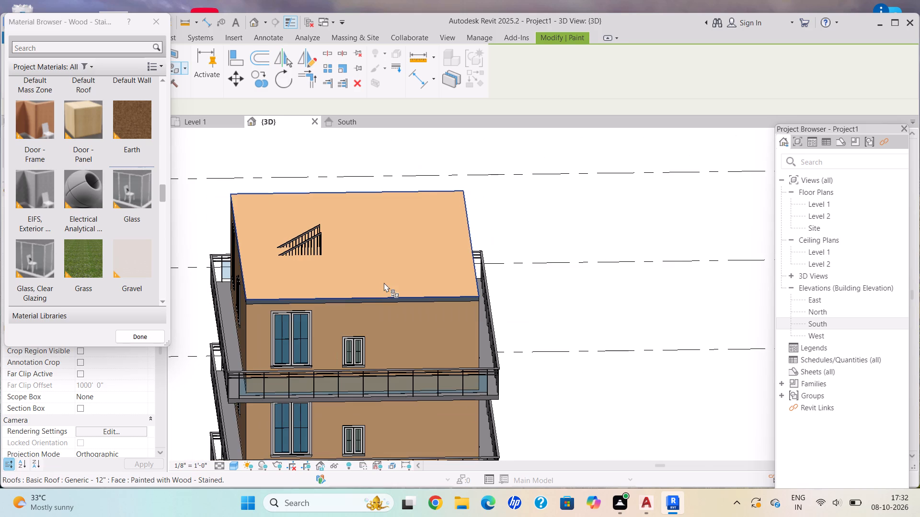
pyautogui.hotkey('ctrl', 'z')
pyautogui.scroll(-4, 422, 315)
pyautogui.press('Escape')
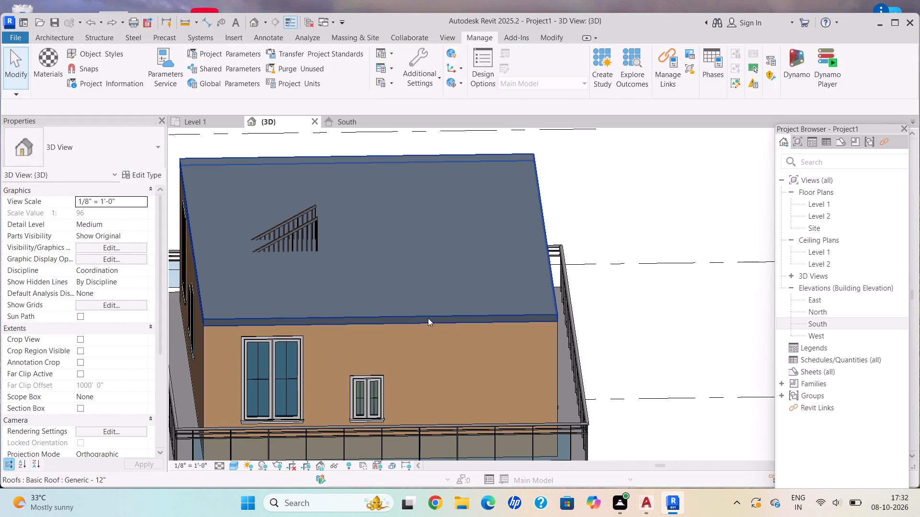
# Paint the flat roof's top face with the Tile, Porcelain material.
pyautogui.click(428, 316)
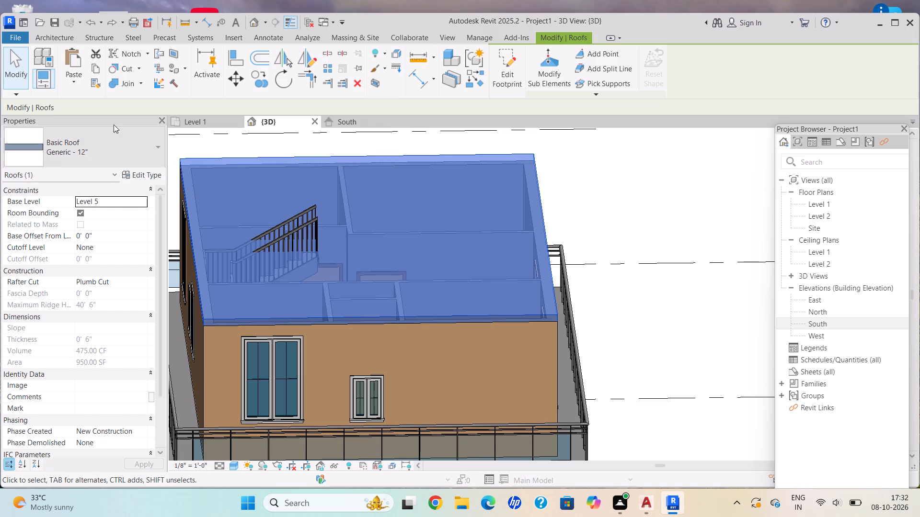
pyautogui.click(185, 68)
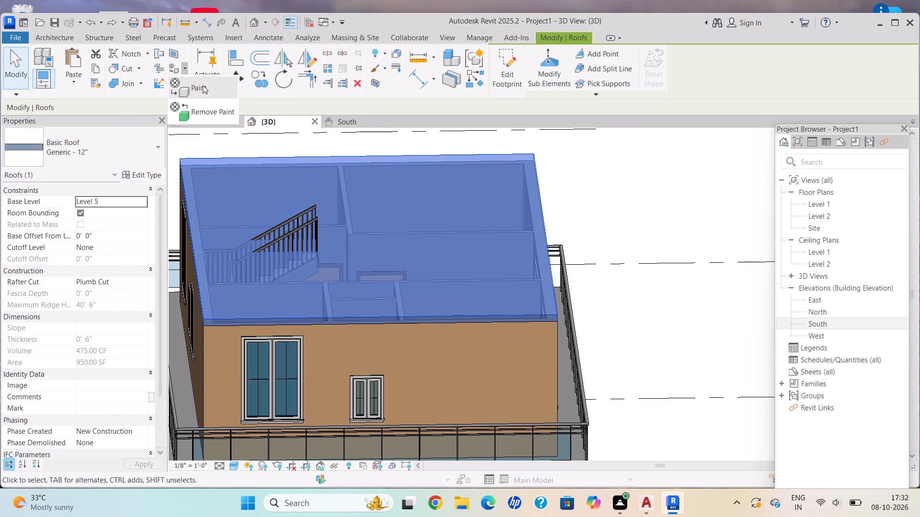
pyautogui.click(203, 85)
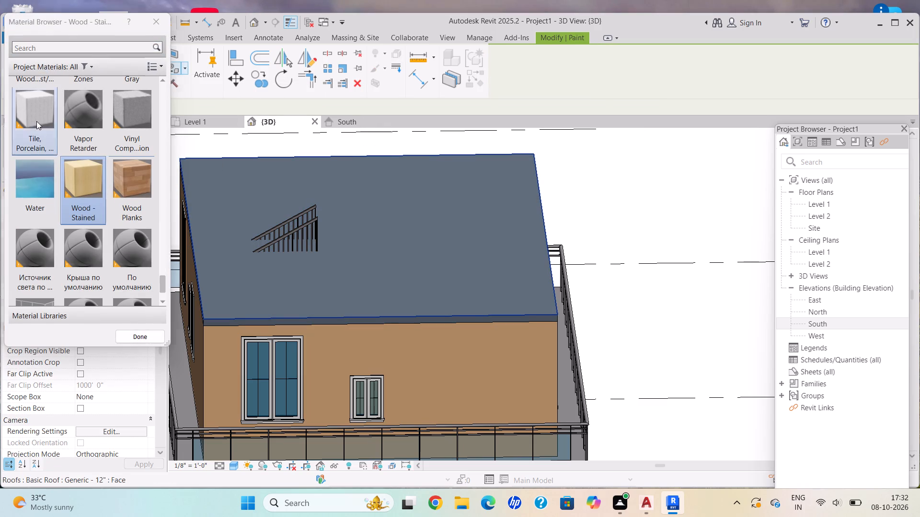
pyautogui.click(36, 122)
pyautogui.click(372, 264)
# Repaint the flat roof's top face with Tile, Mosaic, Gray.
pyautogui.scroll(4, 85, 178)
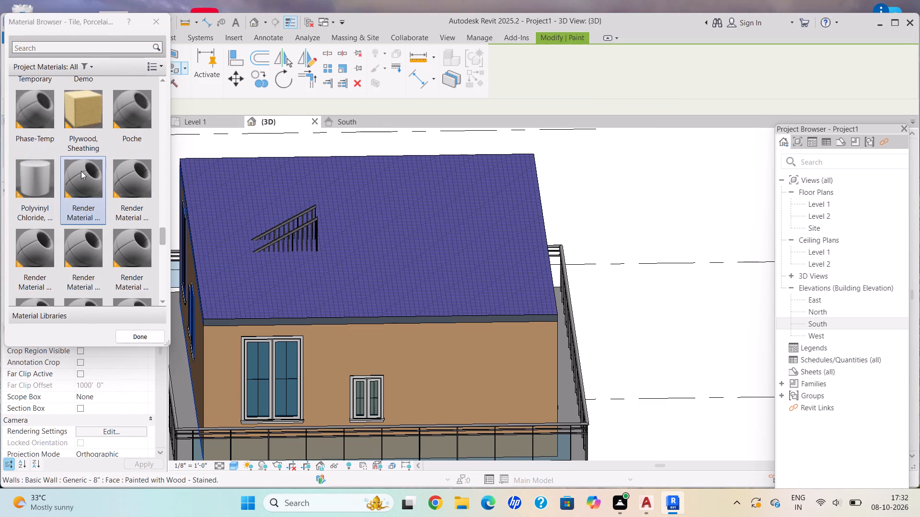
pyautogui.scroll(2, 87, 178)
pyautogui.scroll(-5, 87, 178)
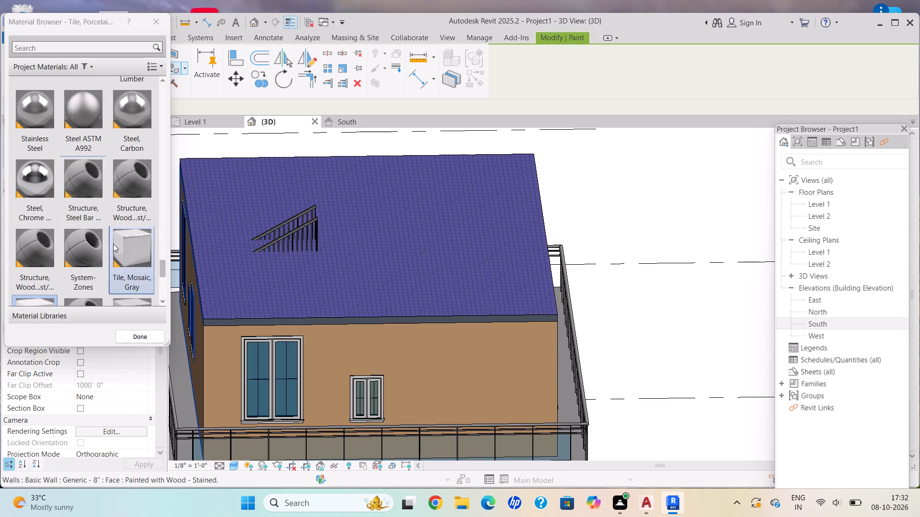
pyautogui.click(121, 251)
pyautogui.click(317, 298)
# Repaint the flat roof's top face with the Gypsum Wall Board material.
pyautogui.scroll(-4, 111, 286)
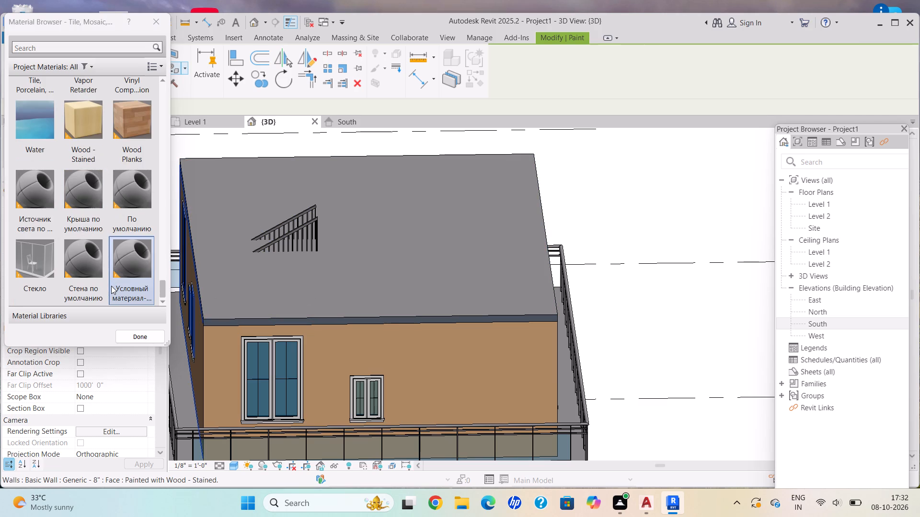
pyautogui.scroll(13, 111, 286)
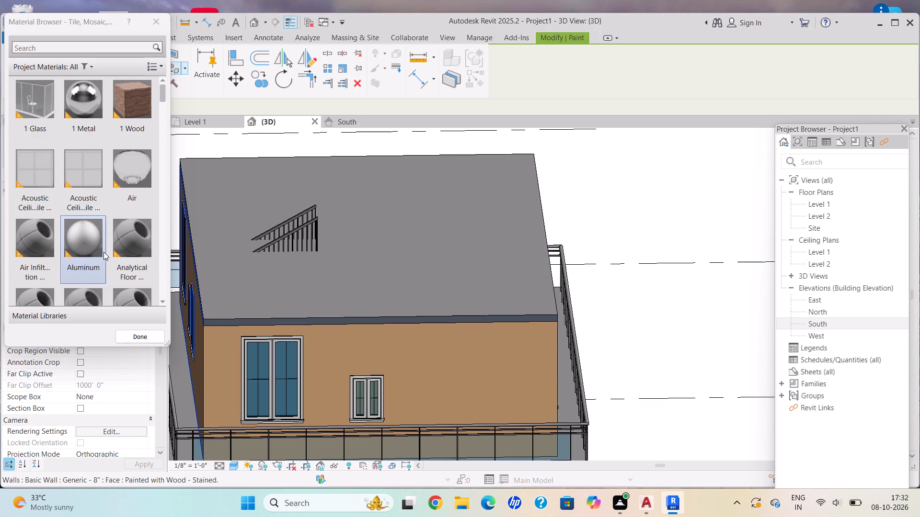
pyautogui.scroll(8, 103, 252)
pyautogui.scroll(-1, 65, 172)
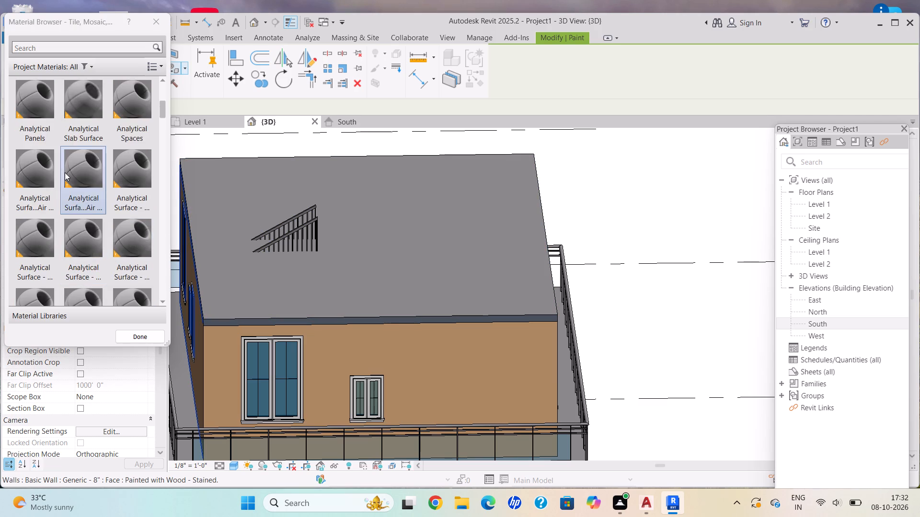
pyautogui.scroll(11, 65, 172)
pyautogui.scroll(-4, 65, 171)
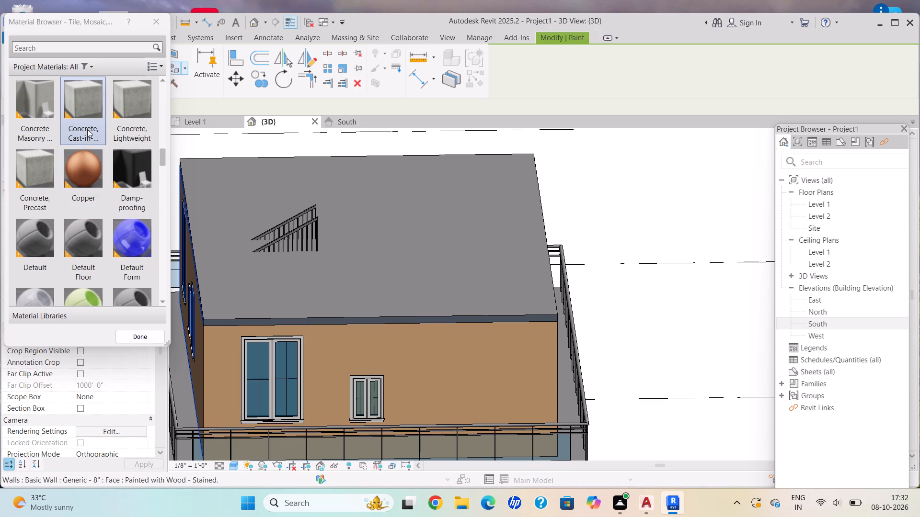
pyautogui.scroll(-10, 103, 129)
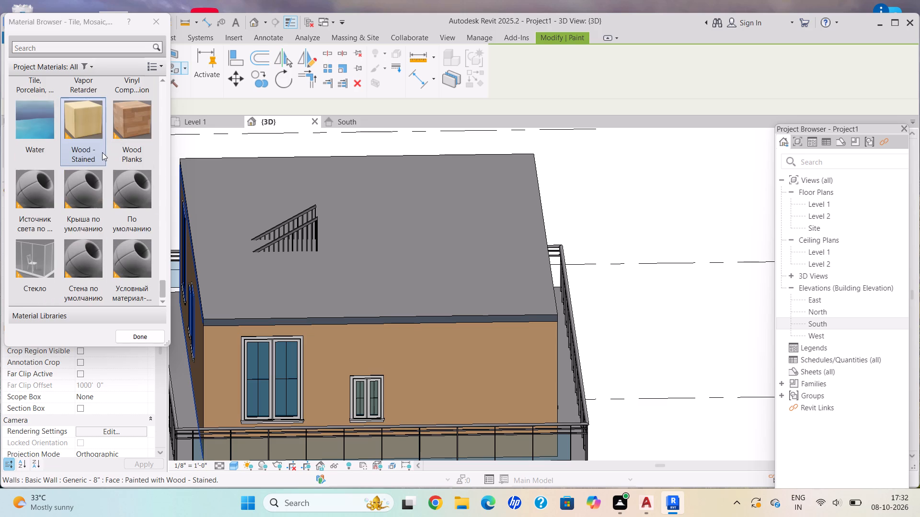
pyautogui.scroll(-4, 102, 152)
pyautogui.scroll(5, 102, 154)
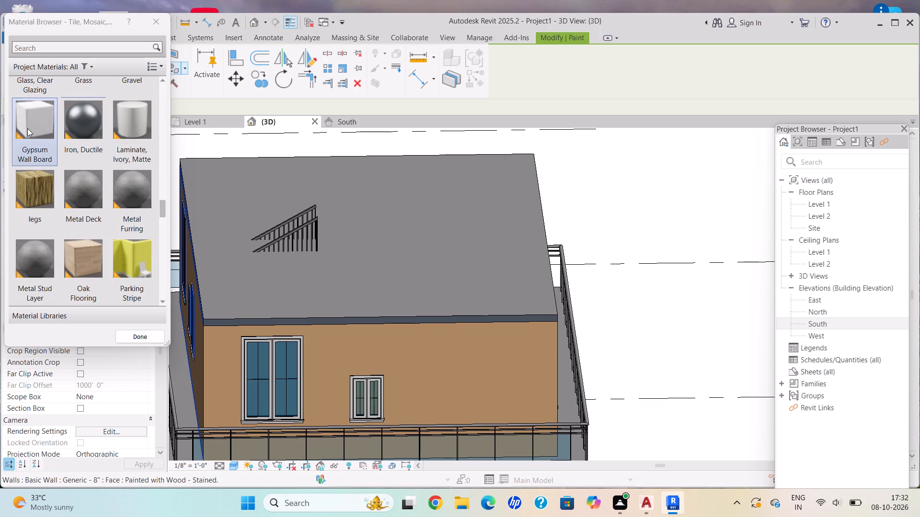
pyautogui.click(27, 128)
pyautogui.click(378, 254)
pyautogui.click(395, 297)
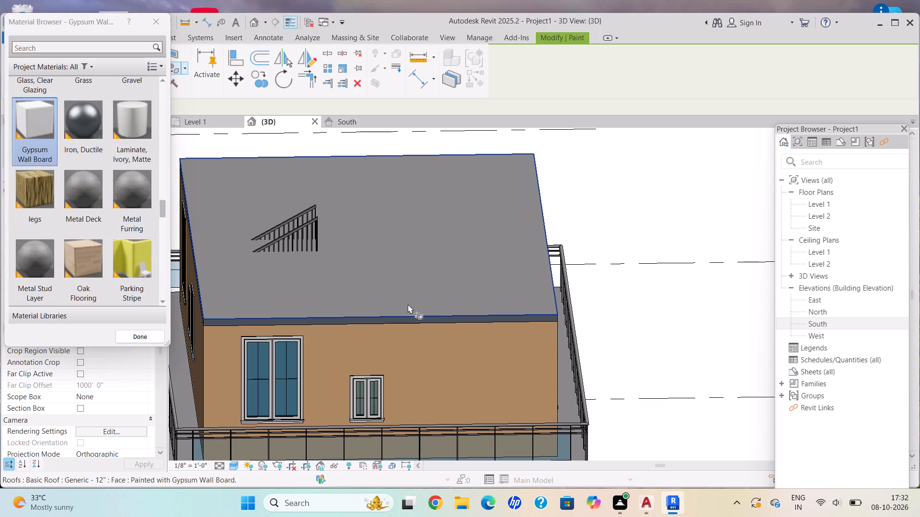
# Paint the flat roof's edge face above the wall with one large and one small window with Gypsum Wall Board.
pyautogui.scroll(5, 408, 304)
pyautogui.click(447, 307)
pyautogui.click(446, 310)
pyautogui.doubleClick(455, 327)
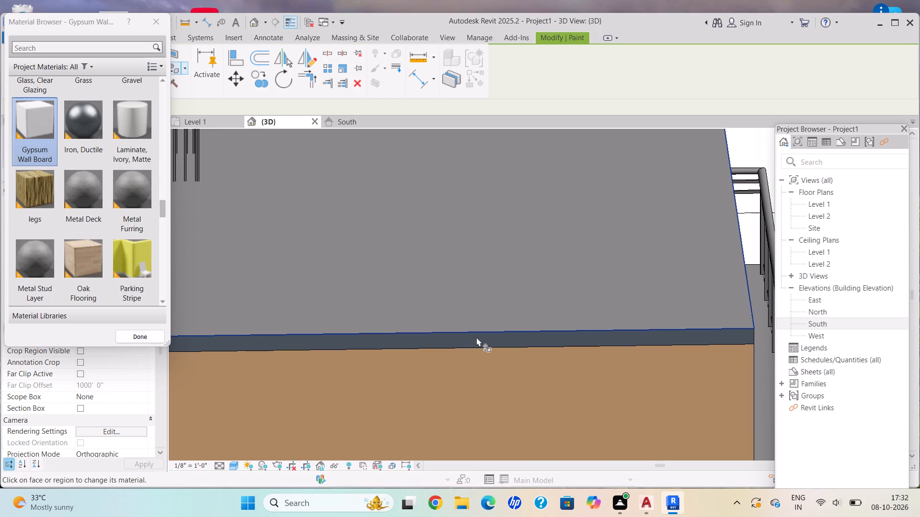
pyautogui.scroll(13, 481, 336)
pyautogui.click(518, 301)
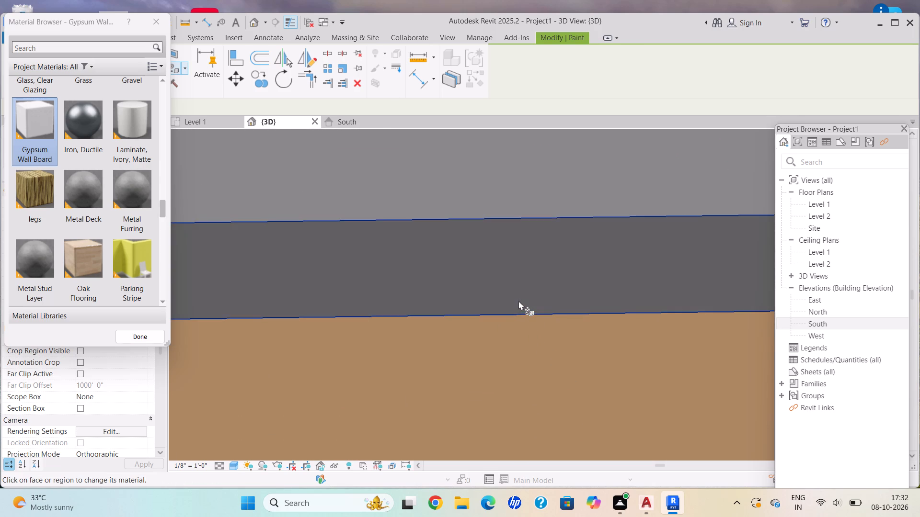
# Examine the painted roof edge and look through the project materials for another roof finish.
pyautogui.scroll(-7, 518, 301)
pyautogui.scroll(1, 518, 301)
pyautogui.scroll(-5, 489, 305)
pyautogui.keyDown('shift'); pyautogui.moveTo(476, 312); pyautogui.dragTo(467, 274, button='middle'); pyautogui.keyUp('shift')
pyautogui.scroll(-3, 460, 265)
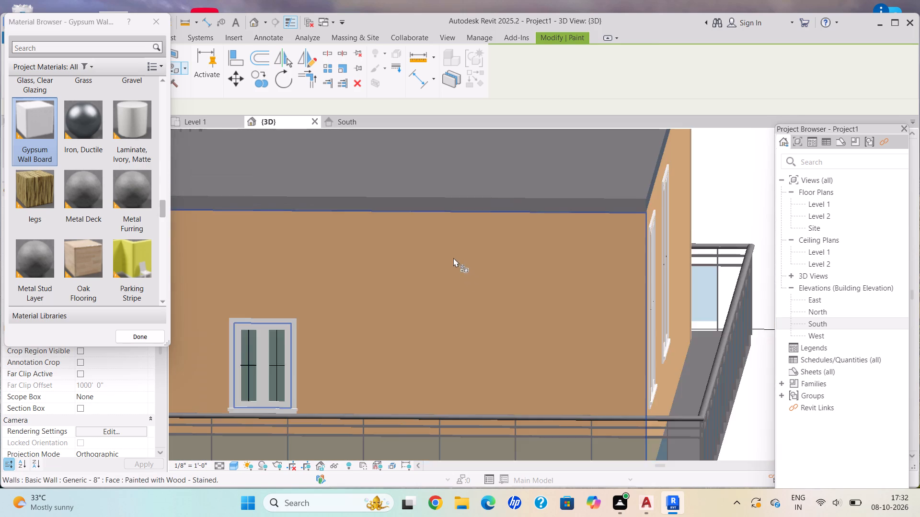
pyautogui.moveTo(453, 258); pyautogui.dragTo(498, 321, button='middle')
pyautogui.scroll(3, 138, 177)
pyautogui.scroll(-3, 134, 185)
pyautogui.scroll(2, 132, 190)
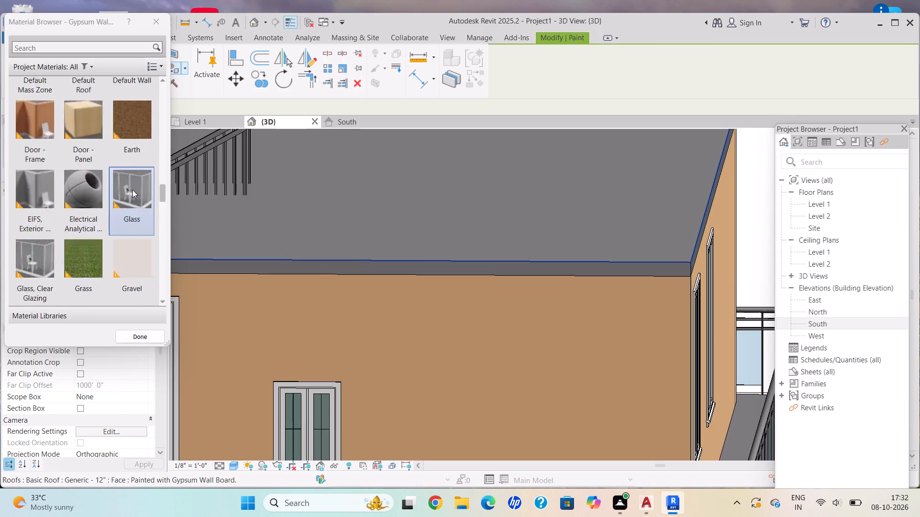
pyautogui.scroll(3, 132, 190)
pyautogui.scroll(3, 92, 221)
pyautogui.scroll(-12, 92, 221)
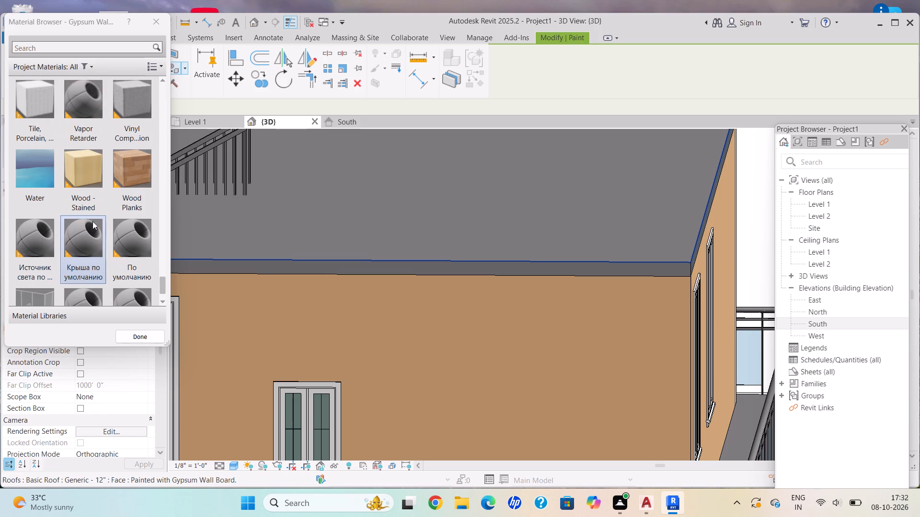
pyautogui.scroll(4, 87, 141)
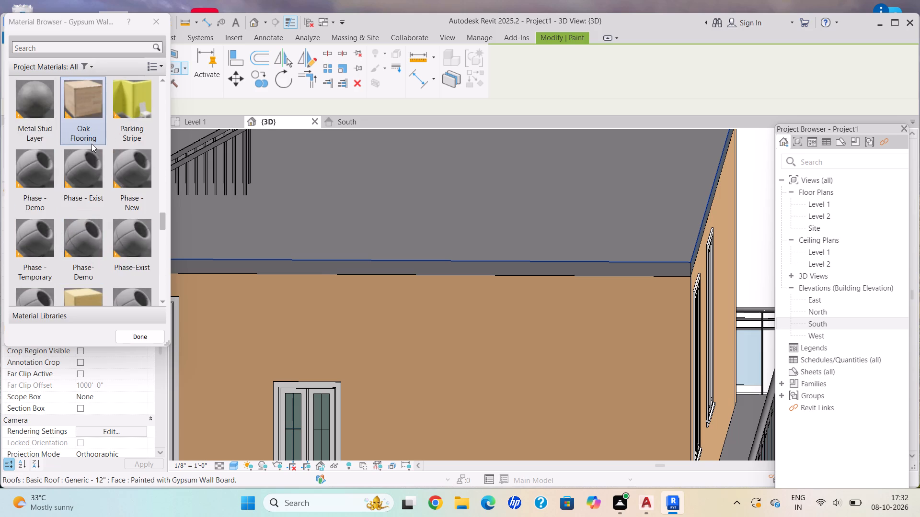
pyautogui.scroll(7, 92, 144)
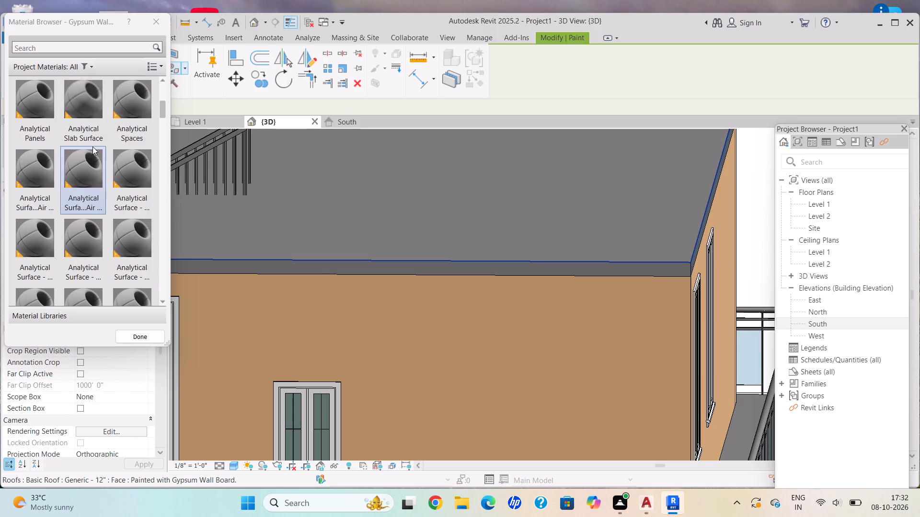
pyautogui.scroll(4, 92, 146)
pyautogui.scroll(-4, 92, 146)
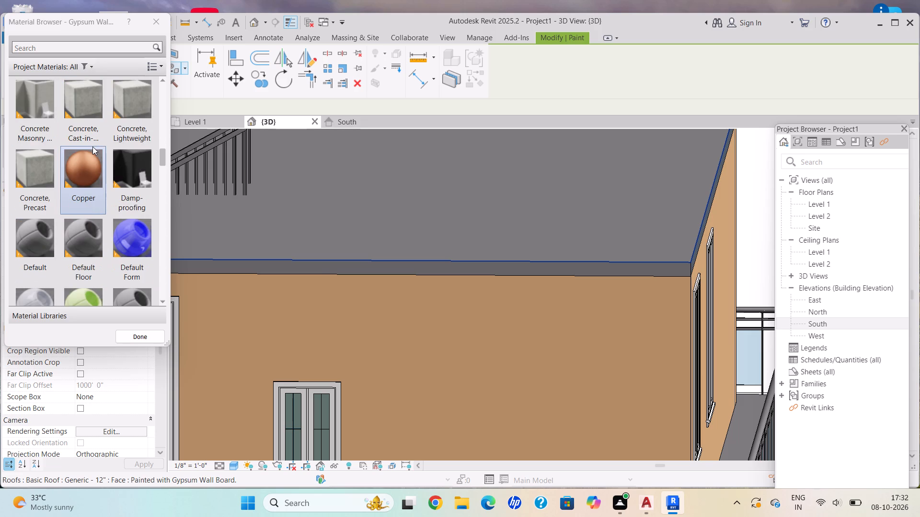
pyautogui.scroll(-5, 92, 146)
pyautogui.scroll(3, 92, 151)
pyautogui.scroll(-1, 89, 169)
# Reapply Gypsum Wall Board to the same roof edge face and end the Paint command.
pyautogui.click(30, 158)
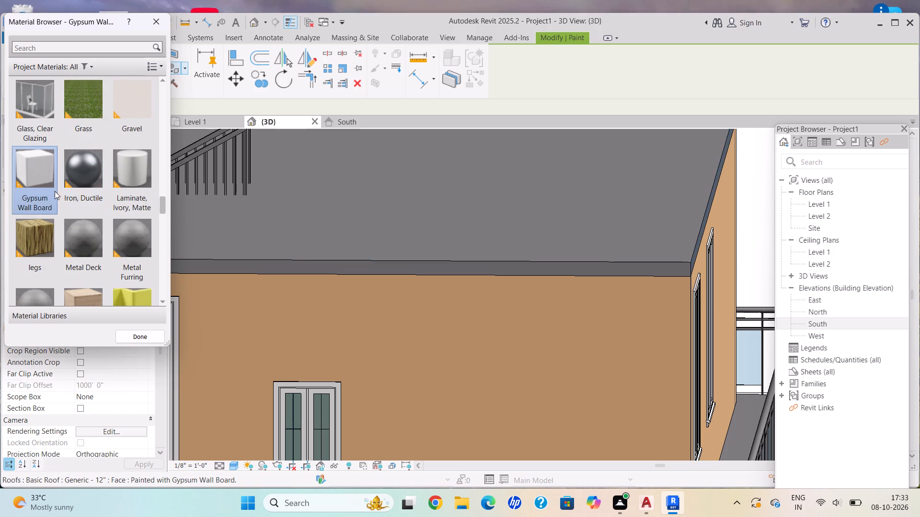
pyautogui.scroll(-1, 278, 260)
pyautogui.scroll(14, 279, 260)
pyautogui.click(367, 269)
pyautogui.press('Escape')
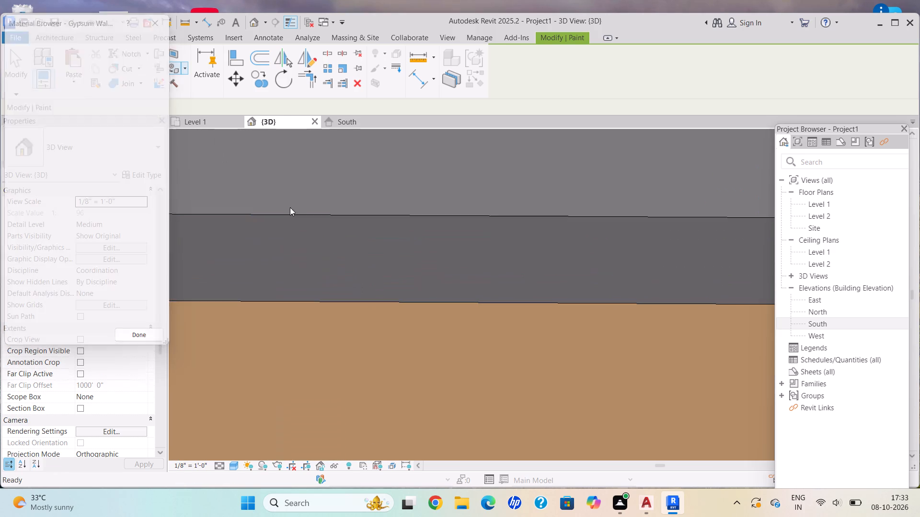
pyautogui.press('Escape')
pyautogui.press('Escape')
# Restart Paint for the flat roof and paint its edge above the large and small windows with Clad - White.
pyautogui.scroll(-15, 404, 220)
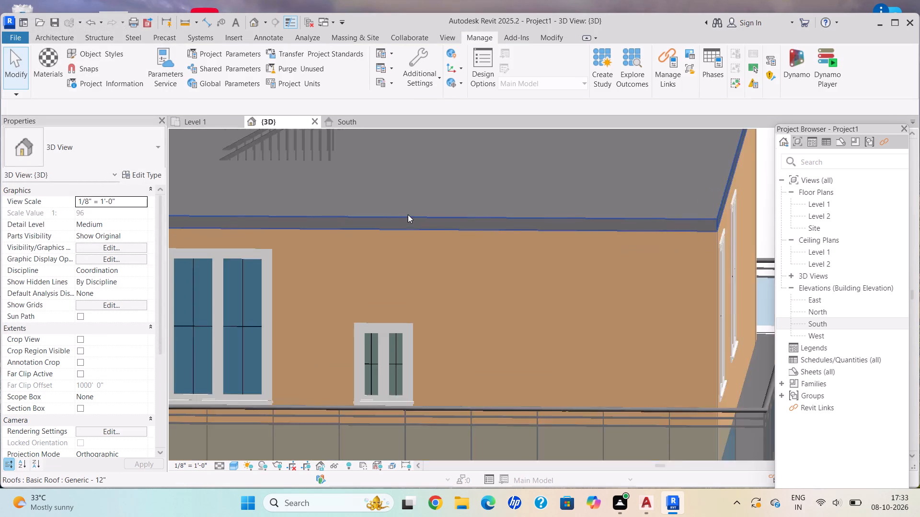
pyautogui.middleClick(408, 214)
pyautogui.moveTo(407, 217); pyautogui.dragTo(408, 280, button='middle')
pyautogui.moveTo(407, 285); pyautogui.dragTo(402, 299, button='middle')
pyautogui.scroll(-1, 402, 302)
pyautogui.click(563, 292)
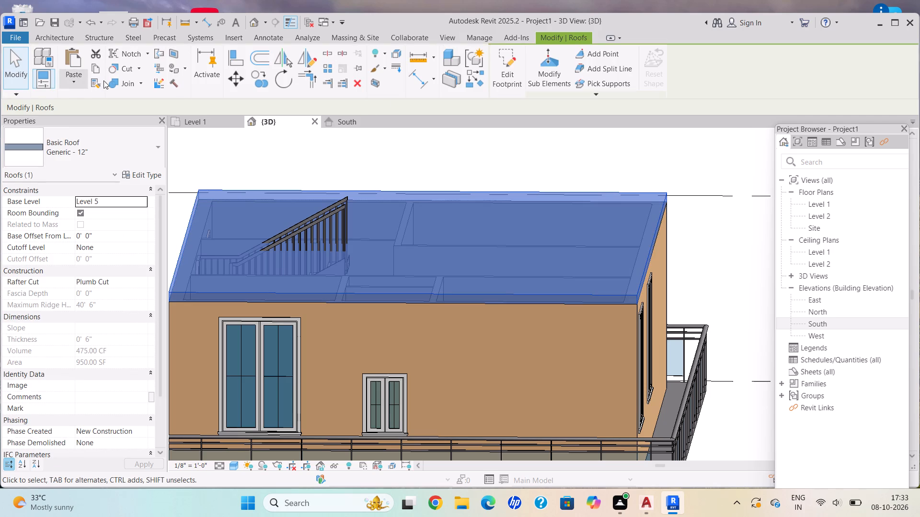
pyautogui.click(183, 68)
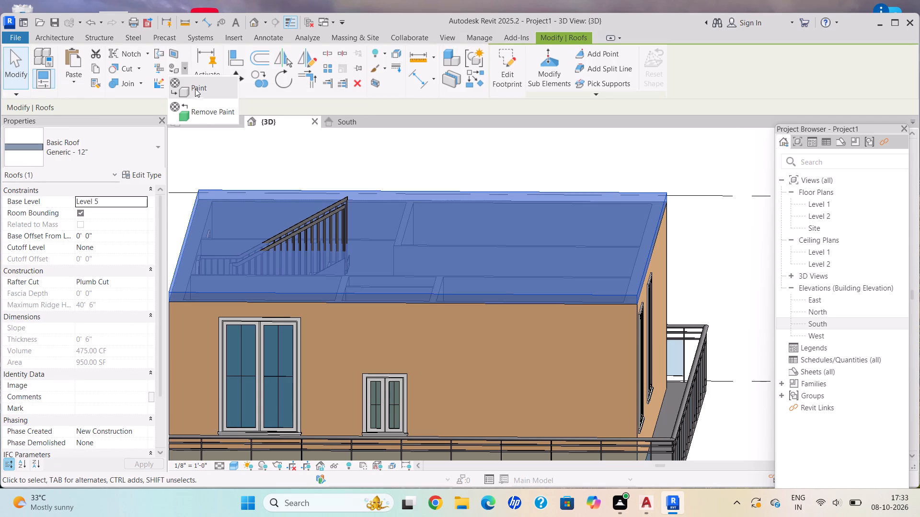
pyautogui.click(194, 88)
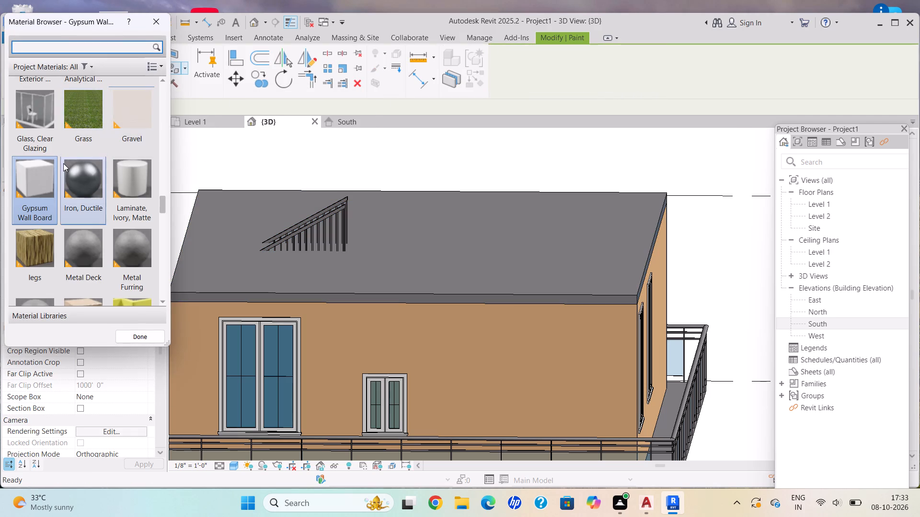
pyautogui.scroll(4, 116, 149)
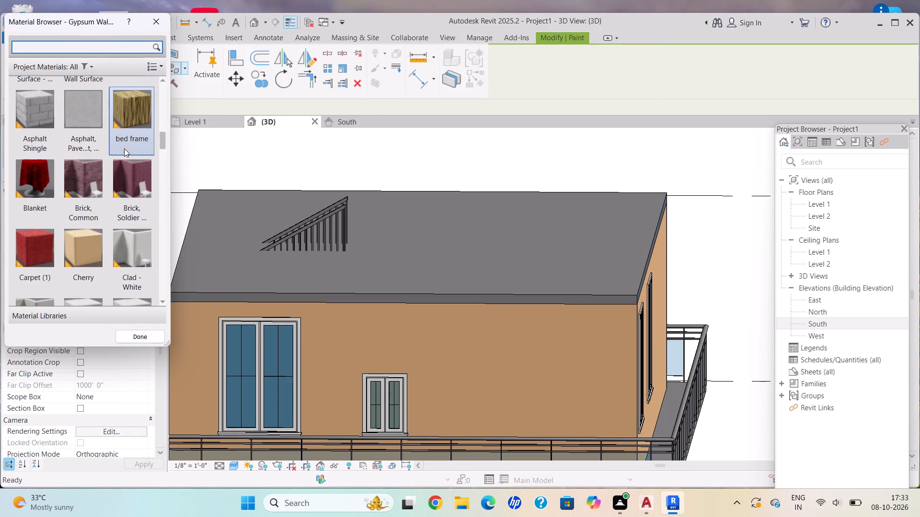
pyautogui.click(136, 240)
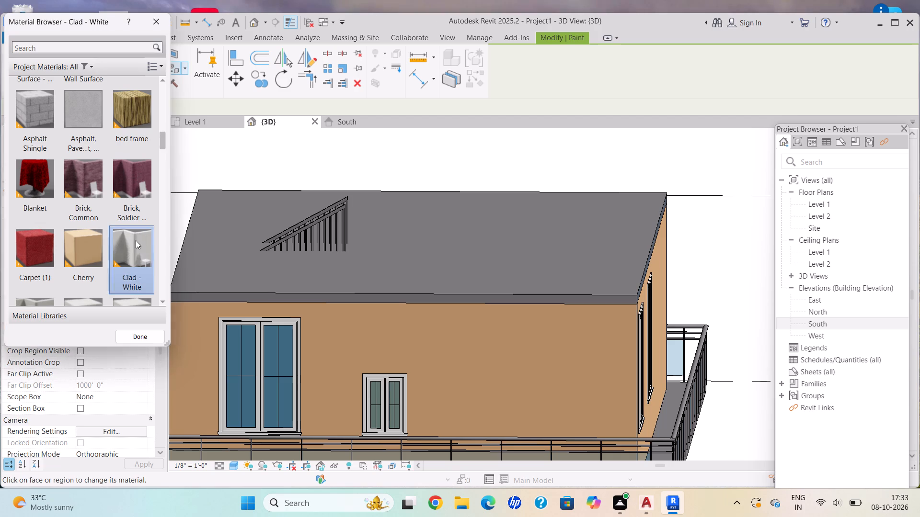
pyautogui.scroll(15, 388, 296)
pyautogui.click(666, 344)
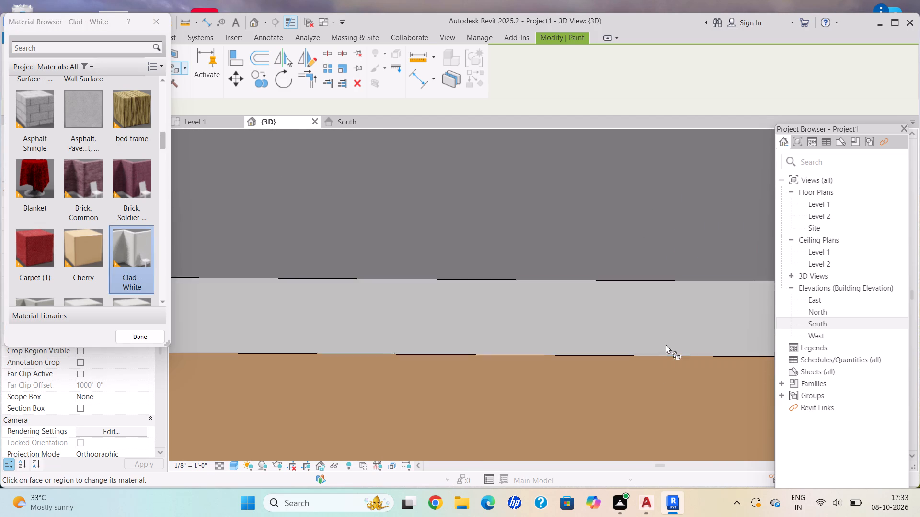
# Repaint the flat roof's top face with Clad - White.
pyautogui.scroll(-11, 604, 307)
pyautogui.moveTo(567, 283); pyautogui.dragTo(576, 346, button='middle')
pyautogui.click(574, 343)
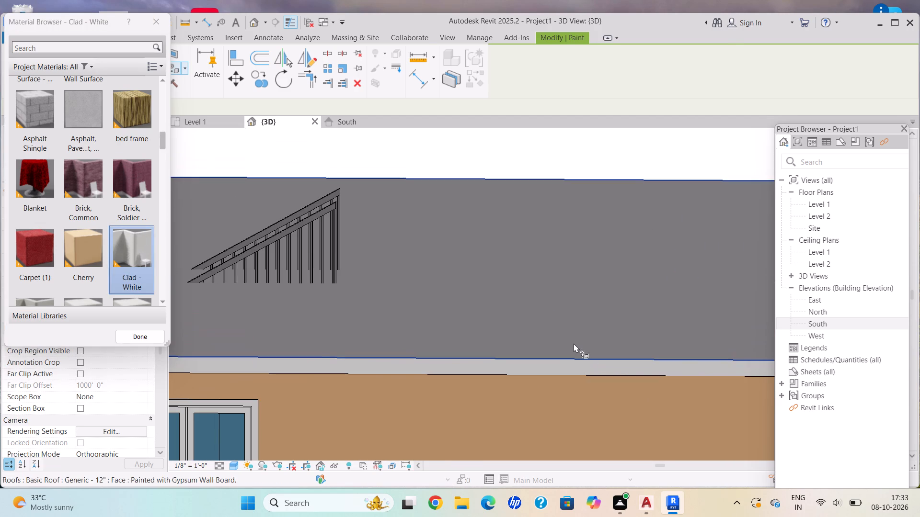
# Paint the adjoining roof edge face above the wall with two large windows with Clad - White.
pyautogui.scroll(-8, 574, 343)
pyautogui.middleClick(567, 341)
pyautogui.moveTo(544, 327); pyautogui.dragTo(517, 317, button='middle')
pyautogui.scroll(1, 522, 318)
pyautogui.keyDown('shift'); pyautogui.moveTo(599, 358); pyautogui.dragTo(570, 354, button='middle'); pyautogui.keyUp('shift')
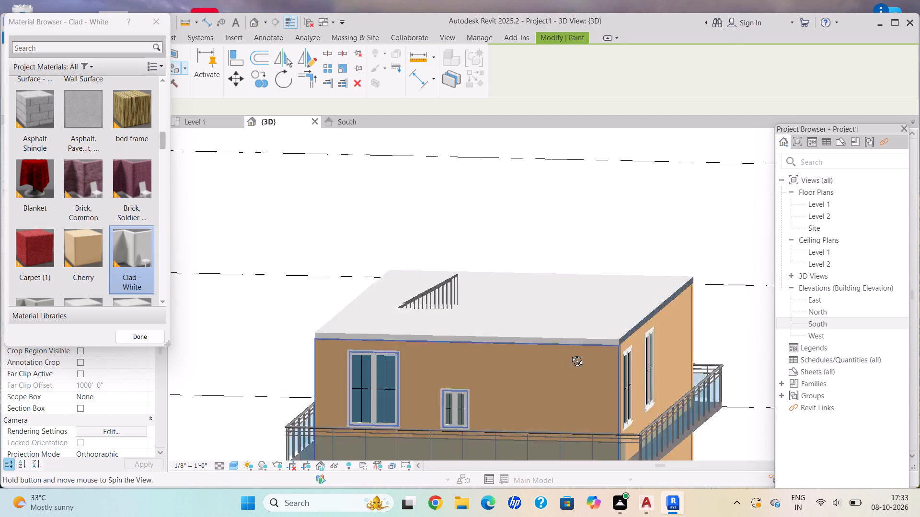
pyautogui.keyDown('shift'); pyautogui.moveTo(570, 354); pyautogui.dragTo(512, 345, button='middle'); pyautogui.keyUp('shift')
pyautogui.scroll(16, 584, 333)
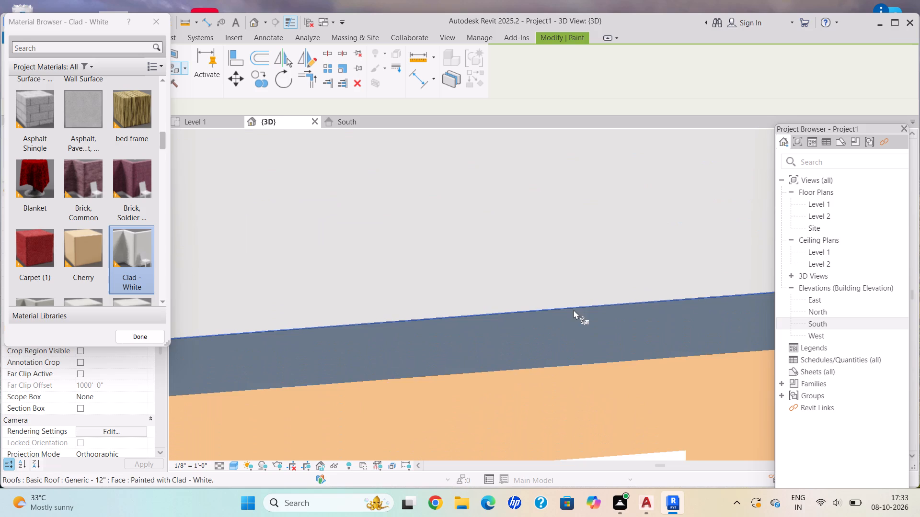
pyautogui.scroll(1, 574, 310)
pyautogui.click(592, 331)
# Paint the roof edge face above the windowless wall with Clad - White.
pyautogui.scroll(-10, 528, 340)
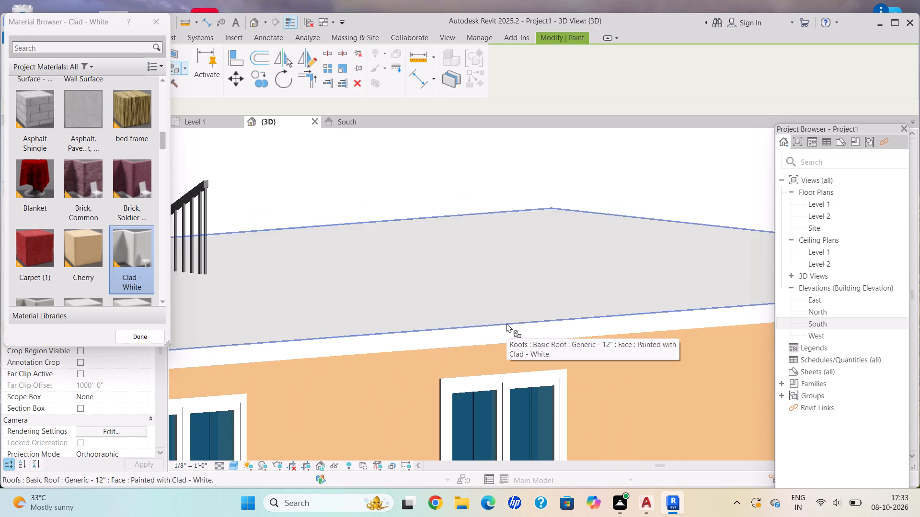
pyautogui.scroll(-7, 506, 323)
pyautogui.keyDown('shift'); pyautogui.moveTo(565, 347); pyautogui.dragTo(371, 351, button='middle'); pyautogui.keyUp('shift')
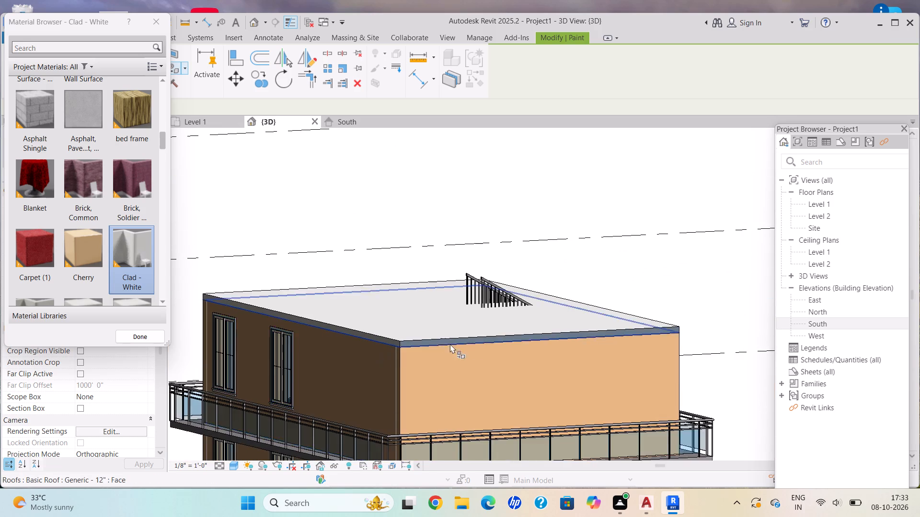
pyautogui.scroll(13, 482, 338)
pyautogui.scroll(5, 617, 338)
pyautogui.click(619, 339)
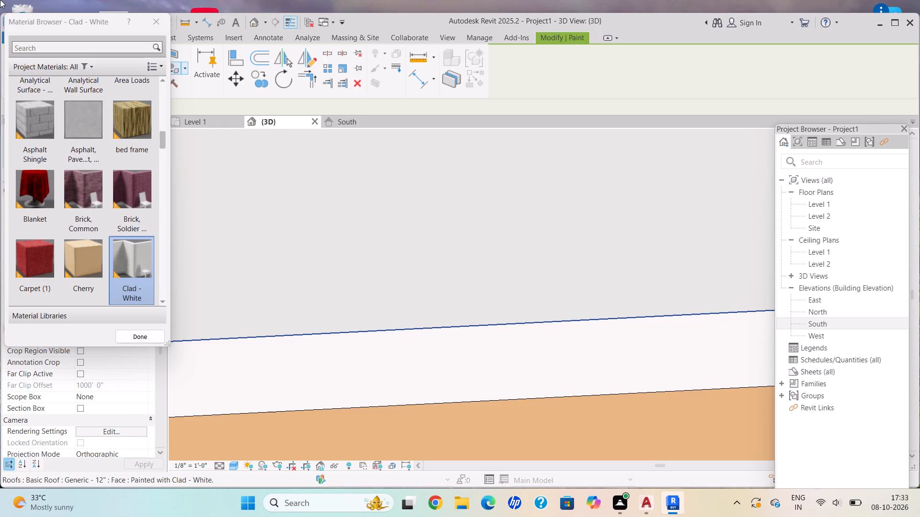
# Paint the top balcony floor's edge face along the windowless wall with Clad - White.
pyautogui.scroll(-20, 408, 259)
pyautogui.scroll(-2, 408, 259)
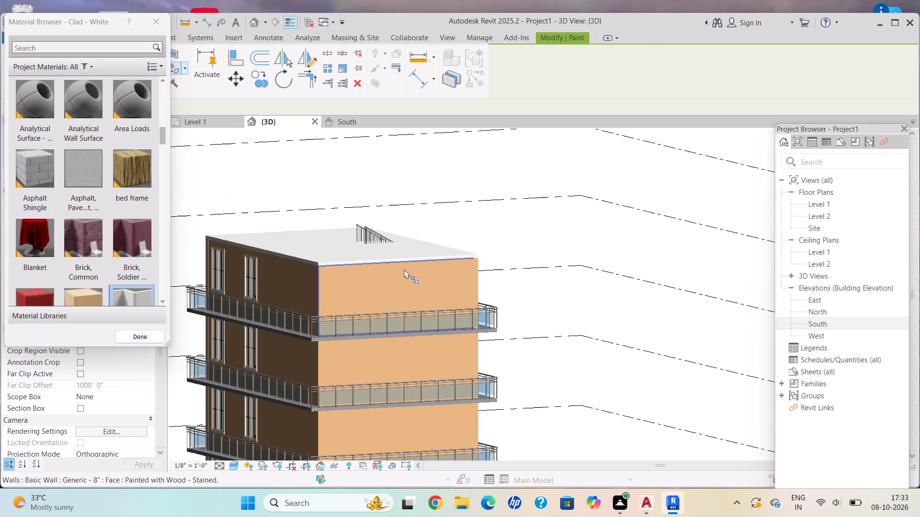
pyautogui.moveTo(409, 272); pyautogui.dragTo(461, 221, button='middle')
pyautogui.scroll(5, 458, 264)
pyautogui.scroll(5, 377, 303)
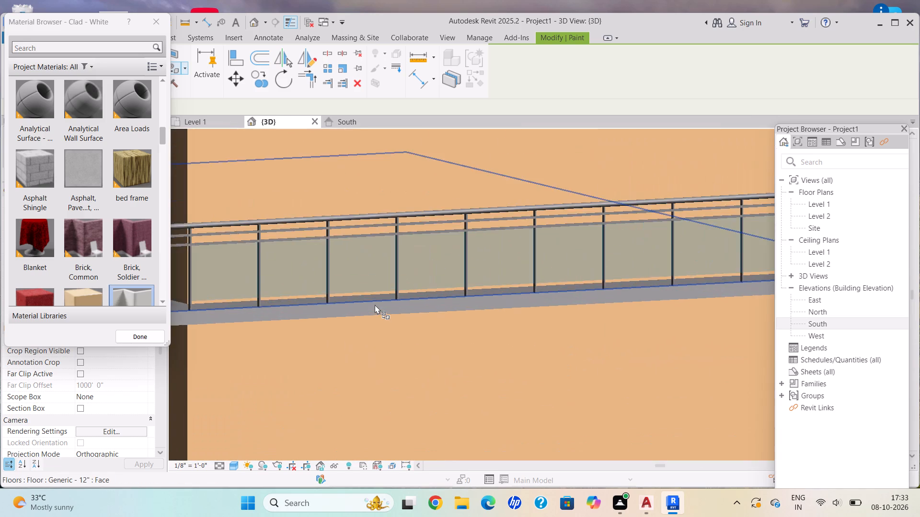
pyautogui.scroll(6, 375, 304)
pyautogui.click(375, 305)
# Paint the top balcony floor's edge face along the wall with two large windows with Clad - White.
pyautogui.scroll(-13, 374, 301)
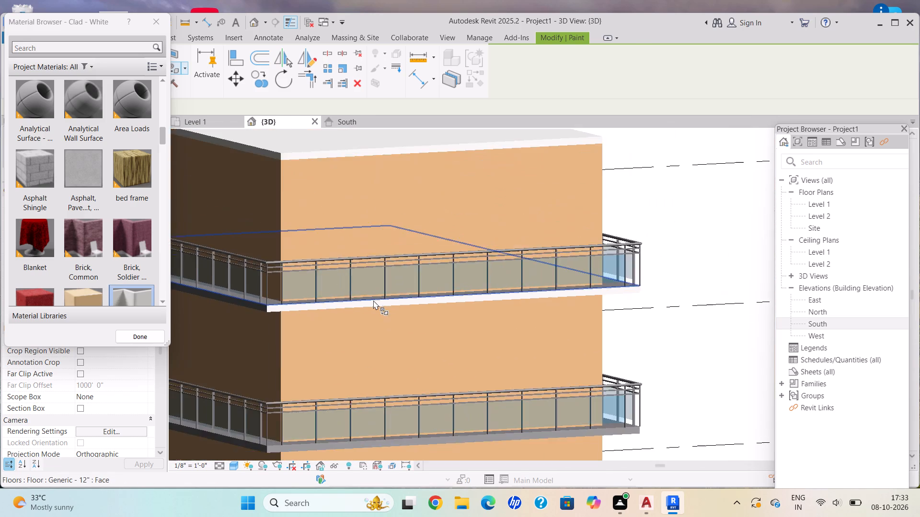
pyautogui.scroll(-2, 373, 300)
pyautogui.keyDown('shift'); pyautogui.moveTo(404, 289); pyautogui.dragTo(619, 312, button='middle'); pyautogui.keyUp('shift')
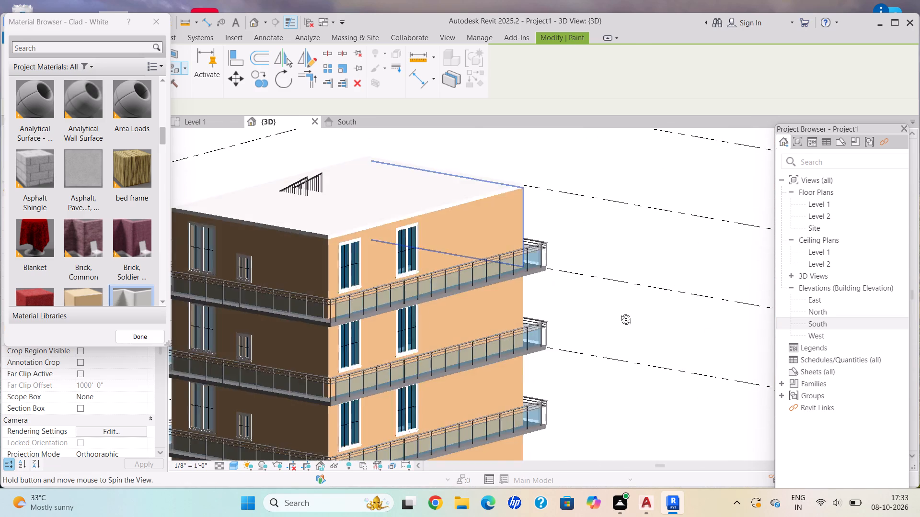
pyautogui.keyDown('shift'); pyautogui.moveTo(619, 312); pyautogui.dragTo(619, 313, button='middle'); pyautogui.keyUp('shift')
pyautogui.scroll(19, 513, 269)
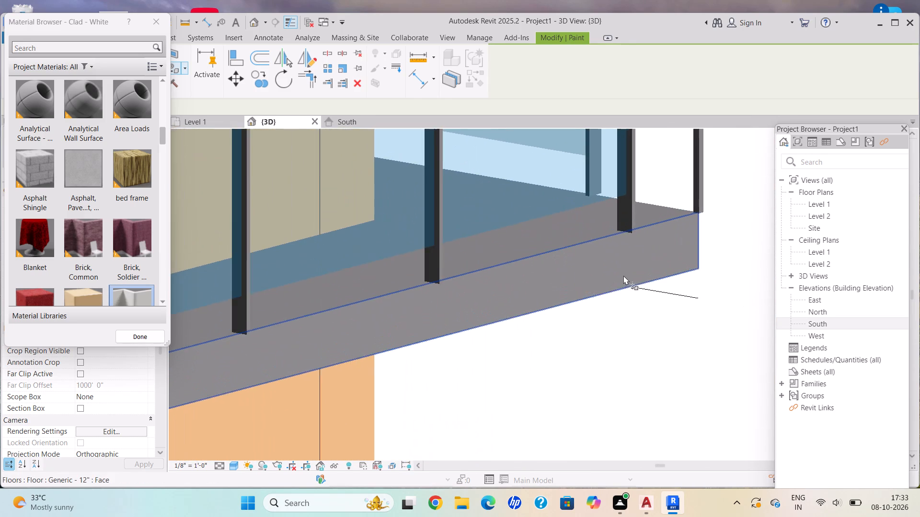
pyautogui.scroll(4, 623, 275)
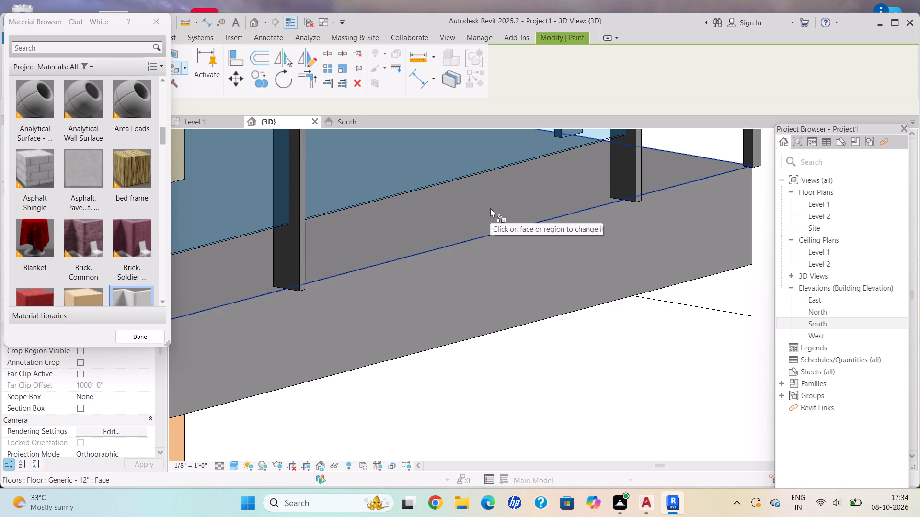
pyautogui.scroll(-5, 575, 296)
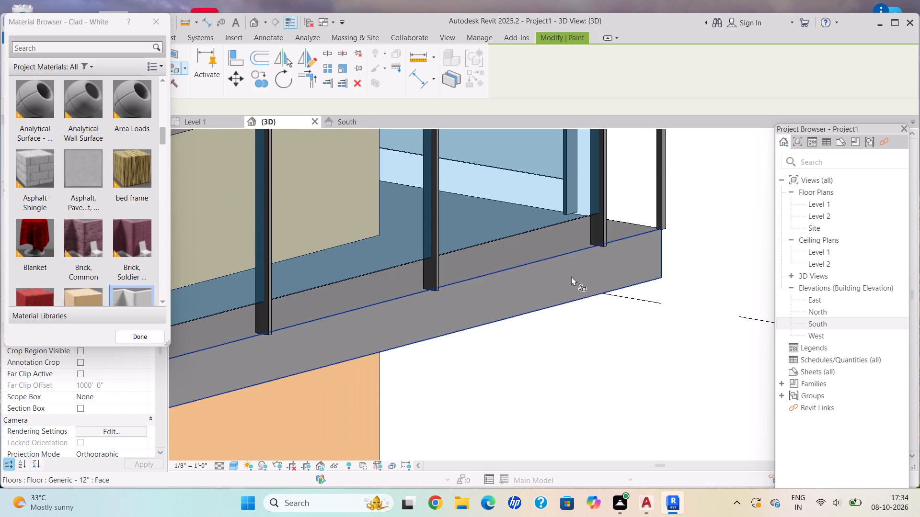
pyautogui.click(572, 278)
# Paint the top balcony floor's edge face along the wall with one large and one small window with Clad - White.
pyautogui.scroll(-10, 458, 305)
pyautogui.moveTo(365, 323); pyautogui.dragTo(424, 316, button='middle')
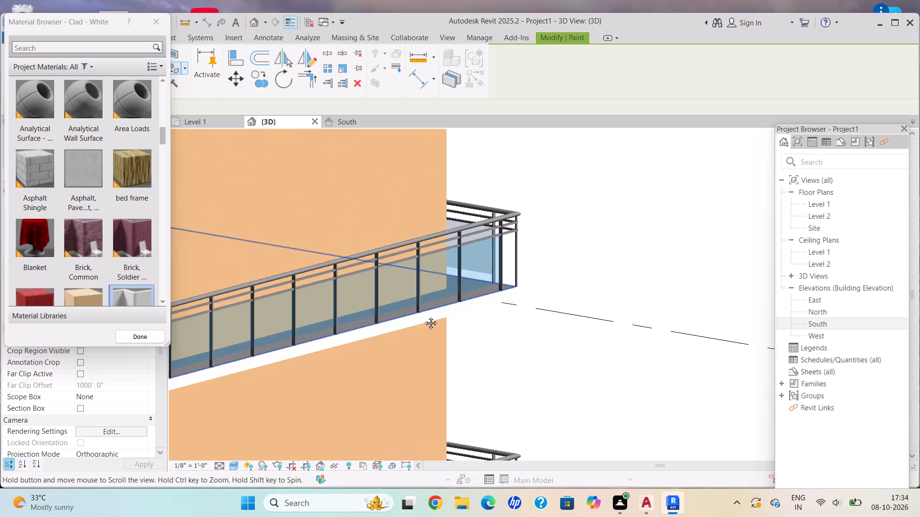
pyautogui.moveTo(424, 316); pyautogui.dragTo(528, 289, button='middle')
pyautogui.scroll(-6, 324, 345)
pyautogui.moveTo(328, 341); pyautogui.dragTo(338, 344, button='middle')
pyautogui.moveTo(341, 344); pyautogui.dragTo(468, 317, button='middle')
pyautogui.scroll(2, 364, 330)
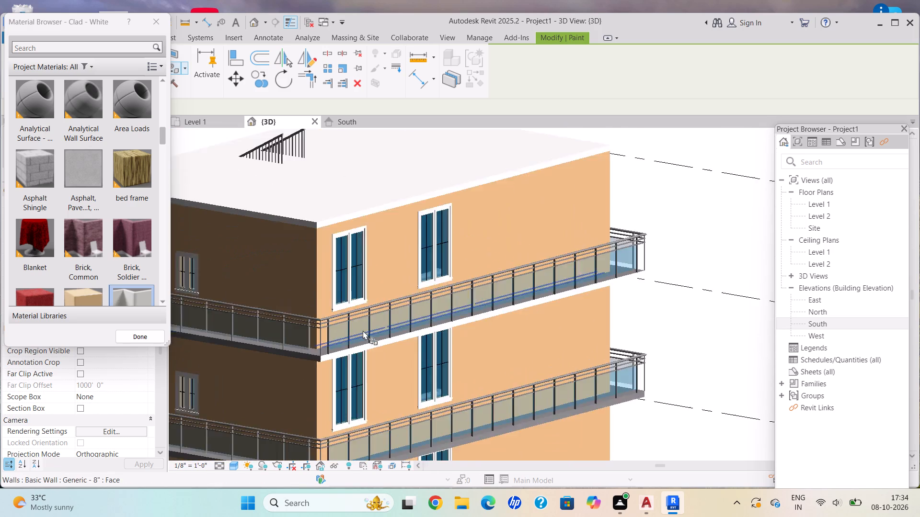
pyautogui.scroll(2, 363, 330)
pyautogui.scroll(15, 299, 351)
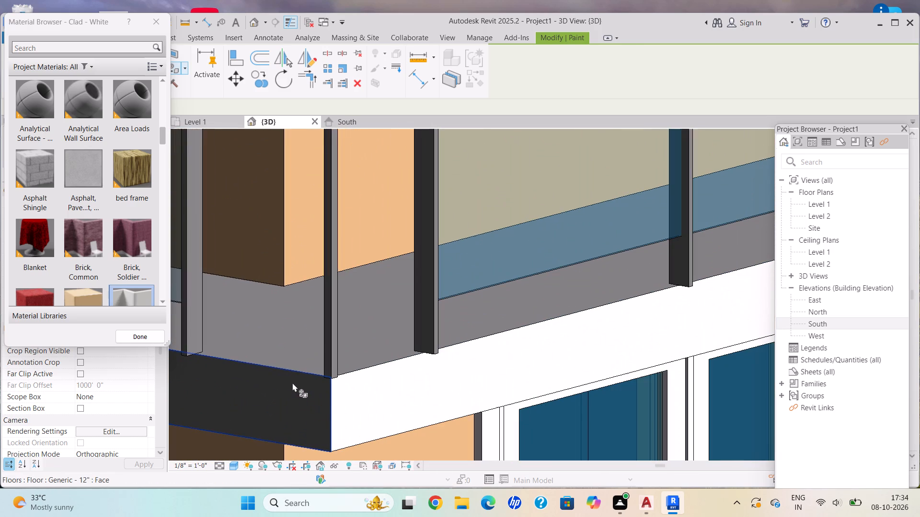
pyautogui.click(308, 393)
# Paint the top balcony floor's edge face along the wall with three differently sized windows with Clad - White.
pyautogui.scroll(-13, 309, 393)
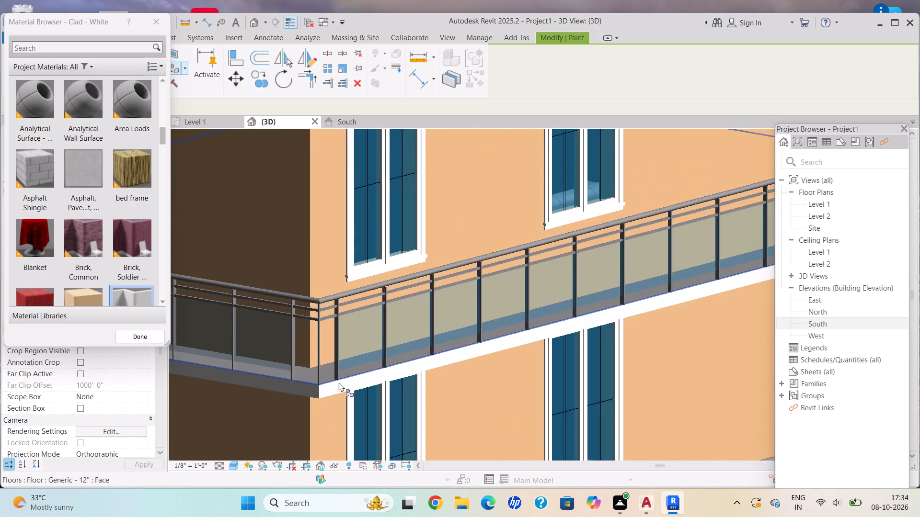
pyautogui.scroll(-3, 339, 382)
pyautogui.keyDown('shift'); pyautogui.moveTo(354, 362); pyautogui.dragTo(559, 318, button='middle'); pyautogui.keyUp('shift')
pyautogui.scroll(5, 592, 312)
pyautogui.scroll(4, 667, 298)
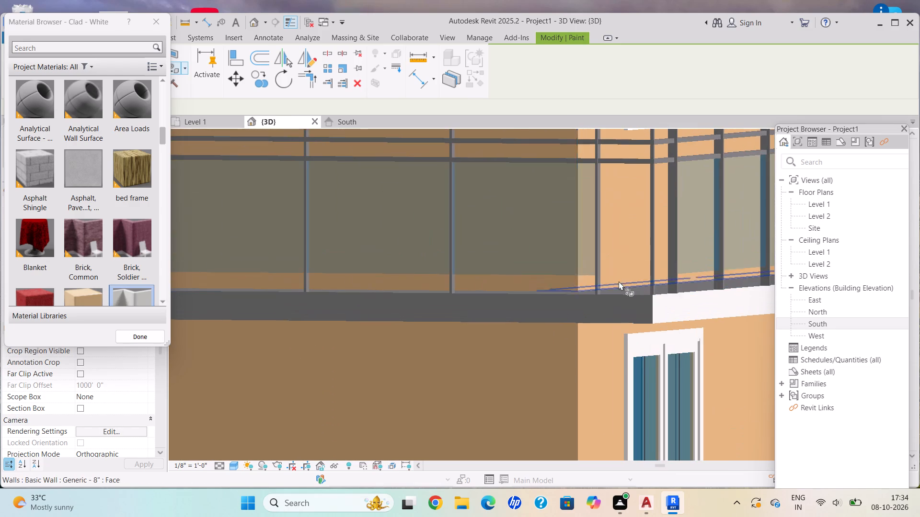
pyautogui.scroll(12, 622, 297)
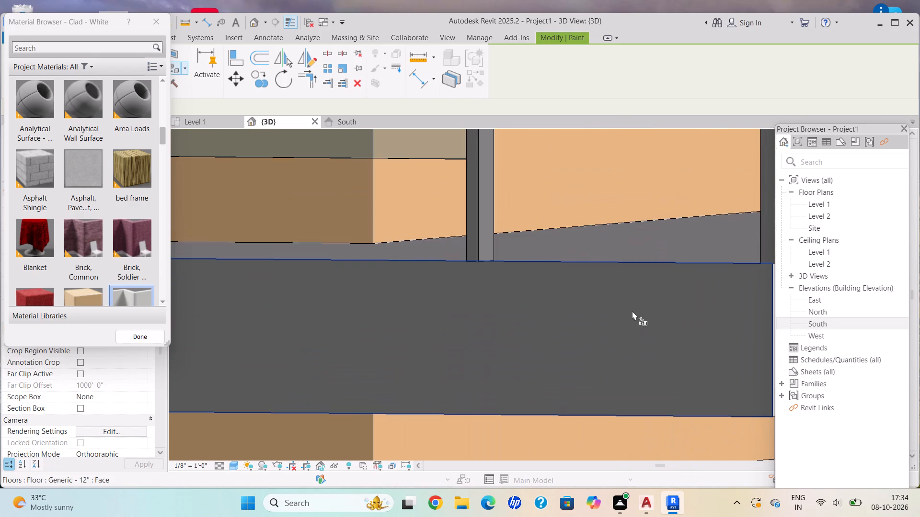
pyautogui.click(636, 312)
# Paint the edge face of the second balcony floor from the top along the windowless wall with Clad - White.
pyautogui.scroll(-9, 513, 291)
pyautogui.scroll(-2, 454, 236)
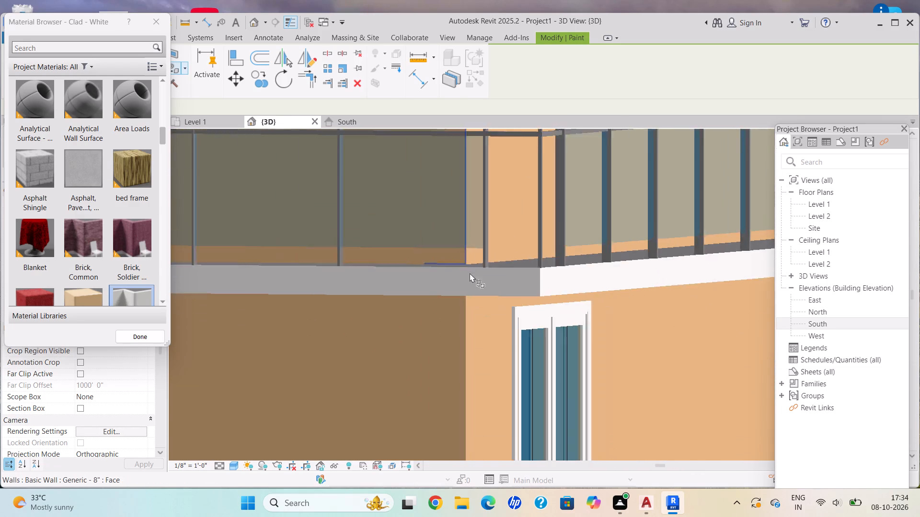
pyautogui.scroll(-16, 470, 273)
pyautogui.scroll(-1, 435, 289)
pyautogui.keyDown('shift'); pyautogui.moveTo(442, 290); pyautogui.dragTo(502, 306, button='middle'); pyautogui.keyUp('shift')
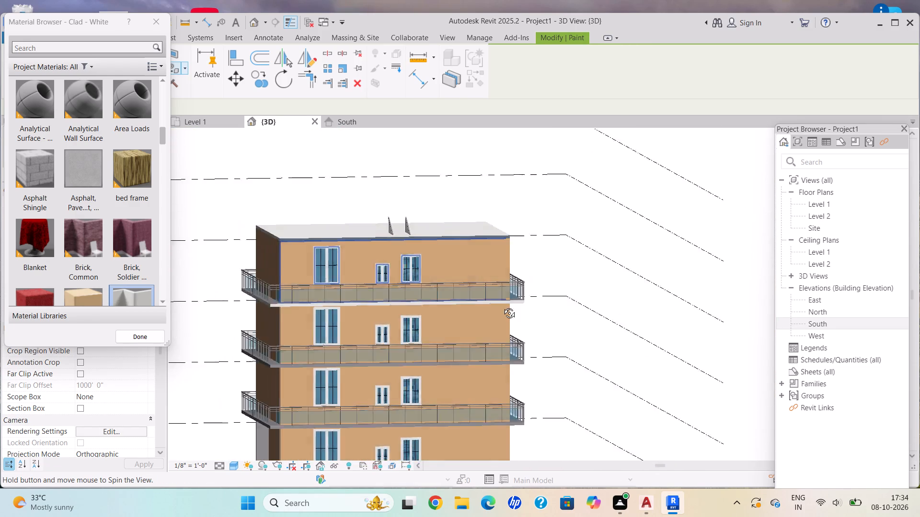
pyautogui.keyDown('shift'); pyautogui.moveTo(502, 306); pyautogui.dragTo(592, 293, button='middle'); pyautogui.keyUp('shift')
pyautogui.scroll(10, 408, 369)
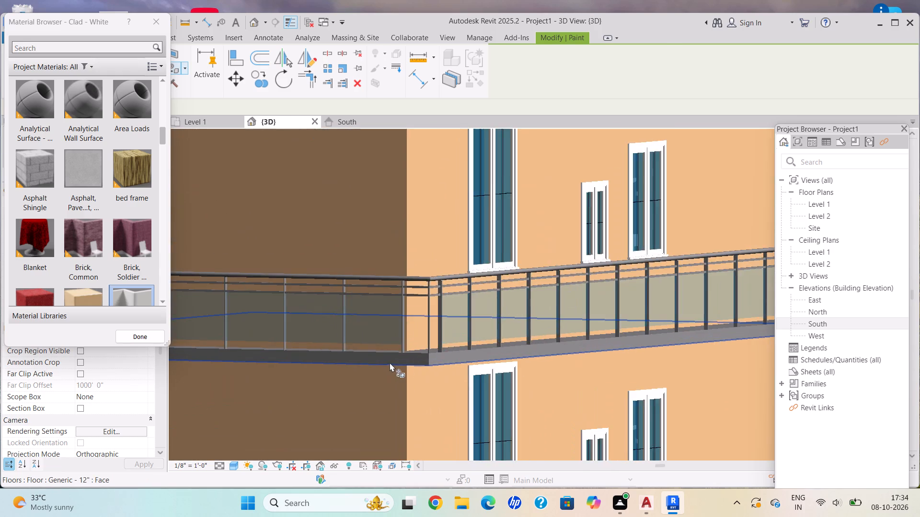
pyautogui.scroll(8, 390, 362)
pyautogui.click(409, 359)
# Paint the second-from-top balcony floor's edge face along the wall with three differently sized windows with Clad - White.
pyautogui.scroll(-5, 482, 368)
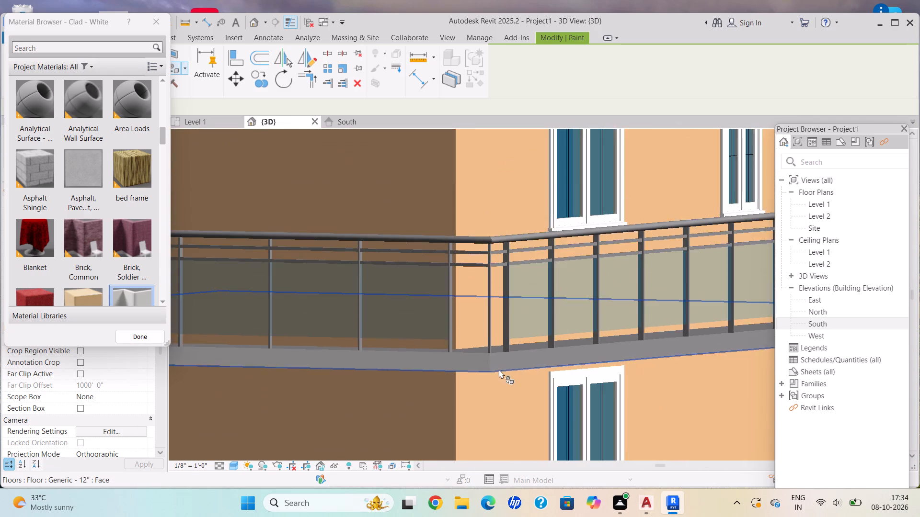
pyautogui.keyDown('shift'); pyautogui.moveTo(499, 369); pyautogui.dragTo(468, 362, button='middle'); pyautogui.keyUp('shift')
pyautogui.scroll(4, 484, 333)
pyautogui.click(486, 337)
# Paint the second-from-top balcony floor's edge face along the wall with one large and one small window with Clad - White.
pyautogui.scroll(-4, 479, 326)
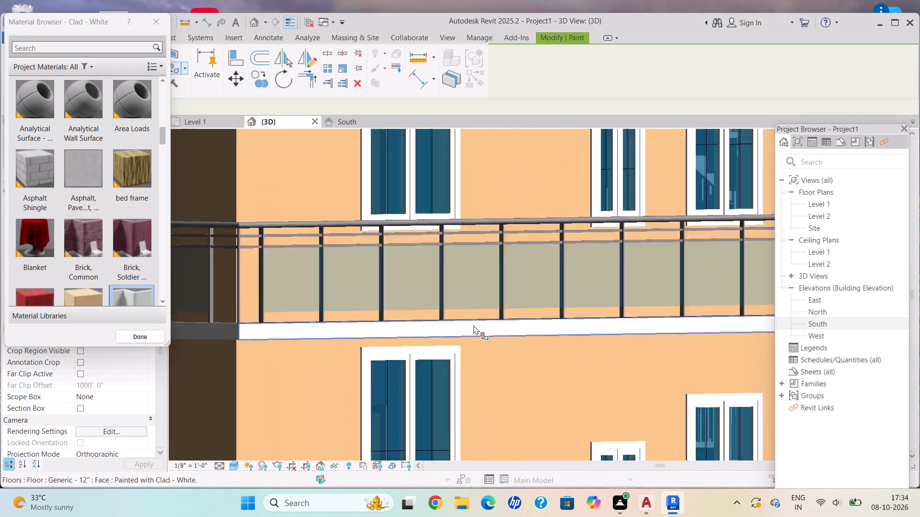
pyautogui.scroll(-14, 473, 325)
pyautogui.keyDown('shift'); pyautogui.middleClick(550, 320); pyautogui.keyUp('shift')
pyautogui.keyDown('shift'); pyautogui.moveTo(549, 320); pyautogui.dragTo(537, 326, button='middle'); pyautogui.keyUp('shift')
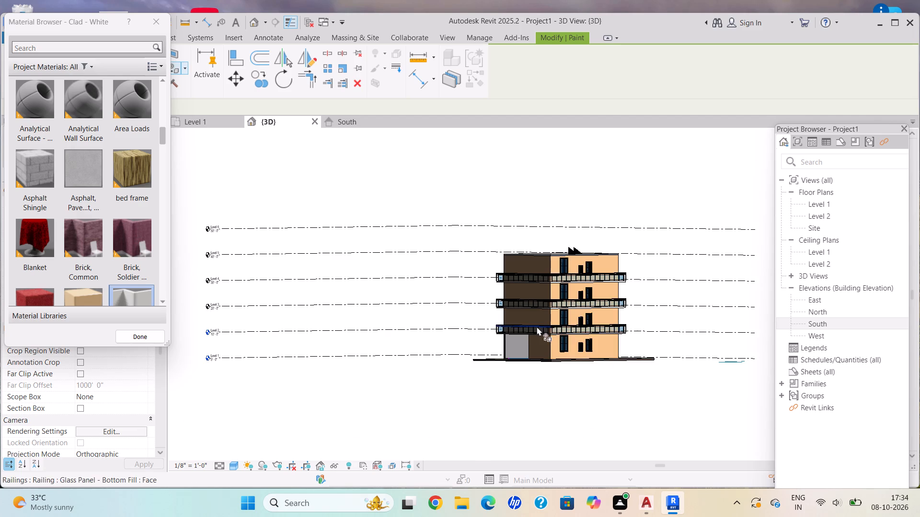
pyautogui.keyDown('shift'); pyautogui.moveTo(537, 326); pyautogui.dragTo(520, 332, button='middle'); pyautogui.keyUp('shift')
pyautogui.scroll(2, 612, 303)
pyautogui.scroll(-1, 617, 298)
pyautogui.scroll(3, 620, 295)
pyautogui.scroll(-1, 639, 282)
pyautogui.scroll(13, 639, 282)
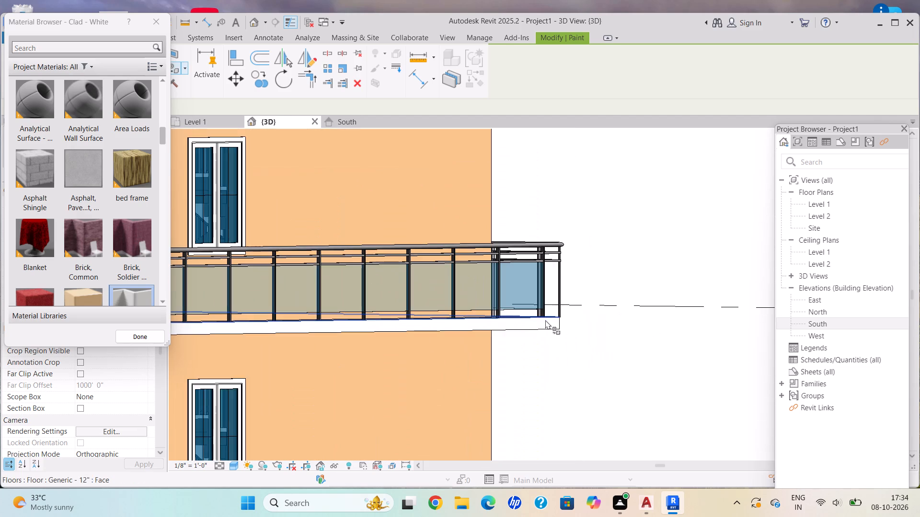
pyautogui.keyDown('shift'); pyautogui.moveTo(525, 314); pyautogui.dragTo(504, 321, button='middle'); pyautogui.keyUp('shift')
pyautogui.keyDown('shift'); pyautogui.moveTo(500, 326); pyautogui.dragTo(354, 354, button='middle'); pyautogui.keyUp('shift')
pyautogui.keyDown('shift'); pyautogui.middleClick(351, 346); pyautogui.keyUp('shift')
pyautogui.scroll(6, 356, 358)
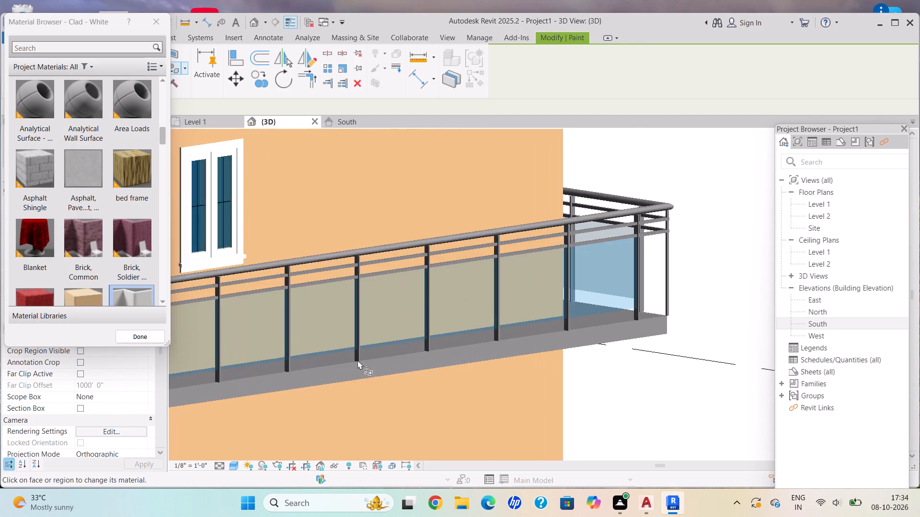
pyautogui.scroll(4, 357, 360)
pyautogui.click(396, 381)
# Paint the second-from-top balcony floor's edge face along the wall with two large windows with Clad - White.
pyautogui.scroll(-7, 639, 330)
pyautogui.scroll(1, 642, 334)
pyautogui.scroll(-3, 642, 334)
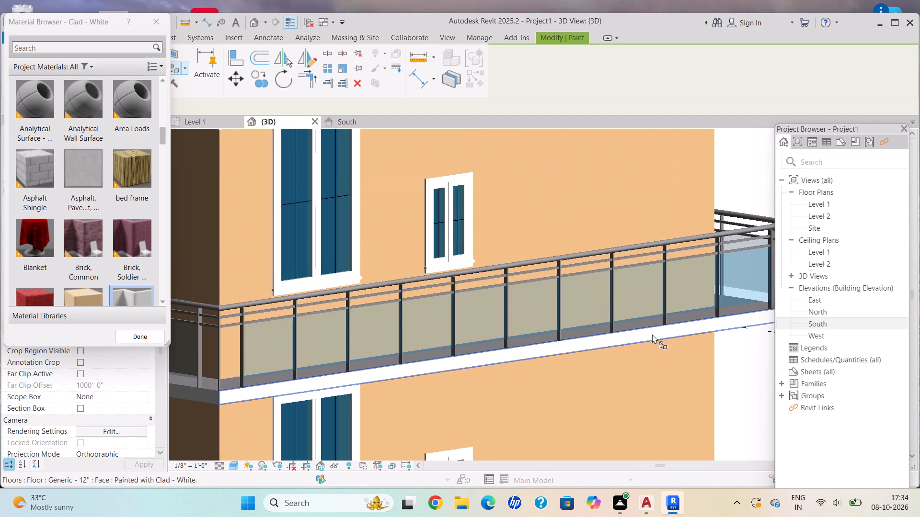
pyautogui.keyDown('shift'); pyautogui.moveTo(652, 334); pyautogui.dragTo(464, 361, button='middle'); pyautogui.keyUp('shift')
pyautogui.scroll(6, 438, 354)
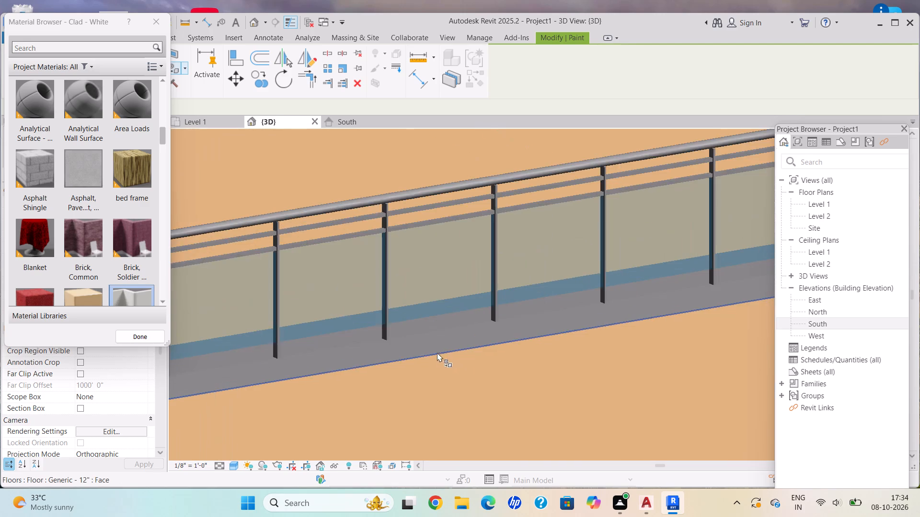
pyautogui.scroll(4, 437, 352)
pyautogui.click(422, 336)
# Paint the lowest balcony floor's edge face above the ground-floor opening with Clad - White.
pyautogui.scroll(-17, 424, 337)
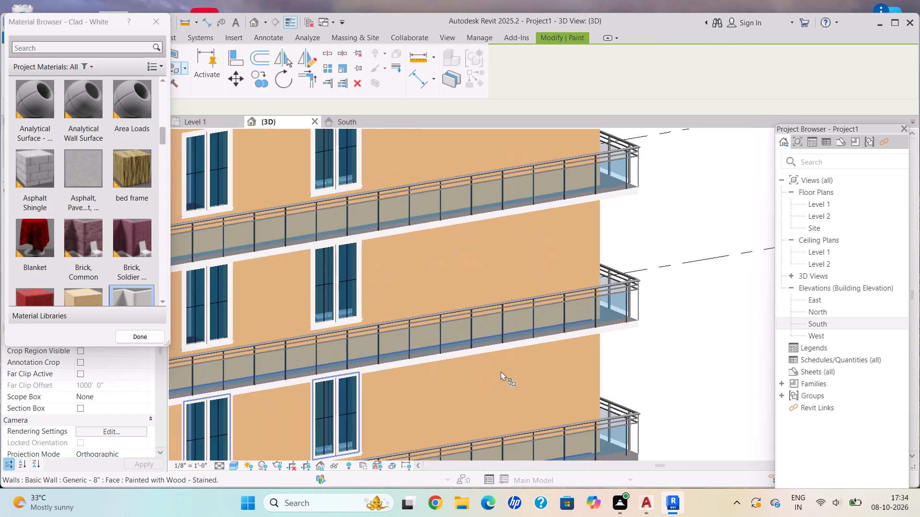
pyautogui.scroll(-2, 501, 371)
pyautogui.keyDown('shift'); pyautogui.moveTo(581, 328); pyautogui.dragTo(448, 306, button='middle'); pyautogui.keyUp('shift')
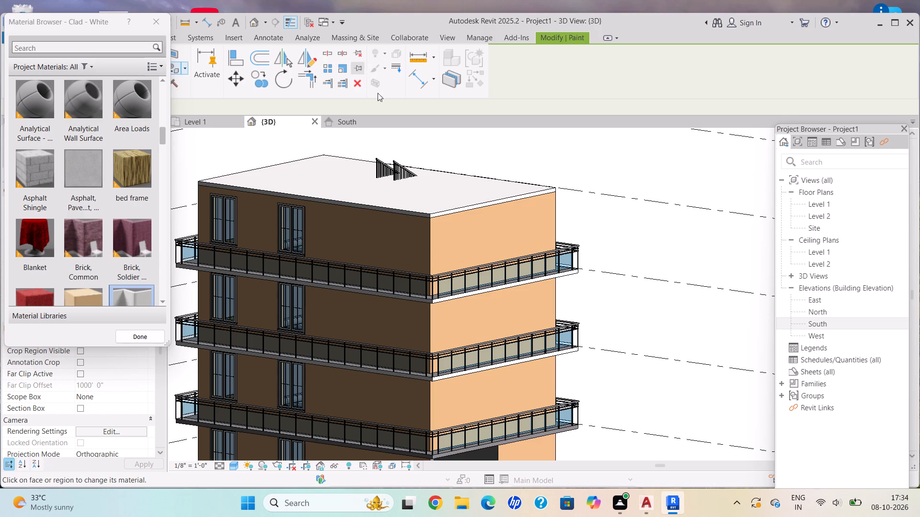
pyautogui.moveTo(487, 289); pyautogui.dragTo(485, 170, button='middle')
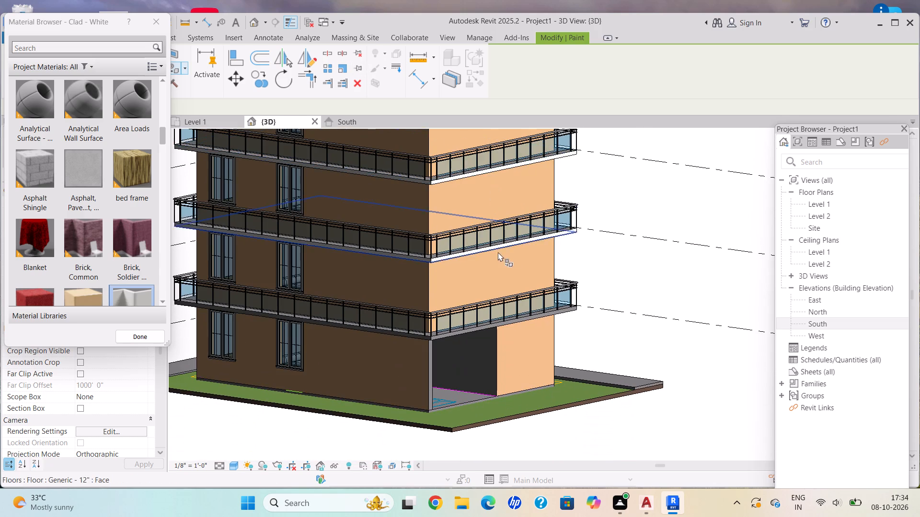
pyautogui.scroll(-1, 493, 246)
pyautogui.moveTo(510, 260); pyautogui.dragTo(530, 312, button='middle')
pyautogui.moveTo(532, 321); pyautogui.dragTo(534, 328, button='middle')
pyautogui.scroll(1, 534, 328)
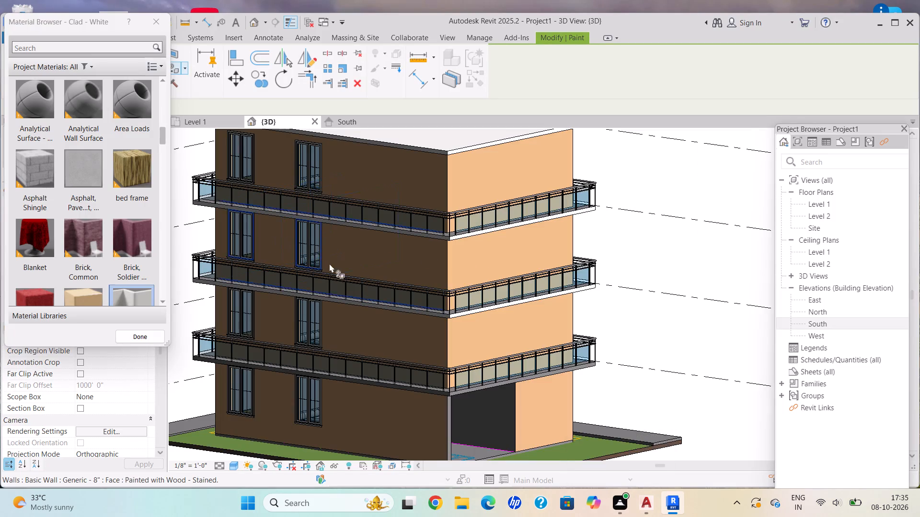
pyautogui.moveTo(334, 267); pyautogui.dragTo(453, 199, button='middle')
pyautogui.scroll(2, 590, 326)
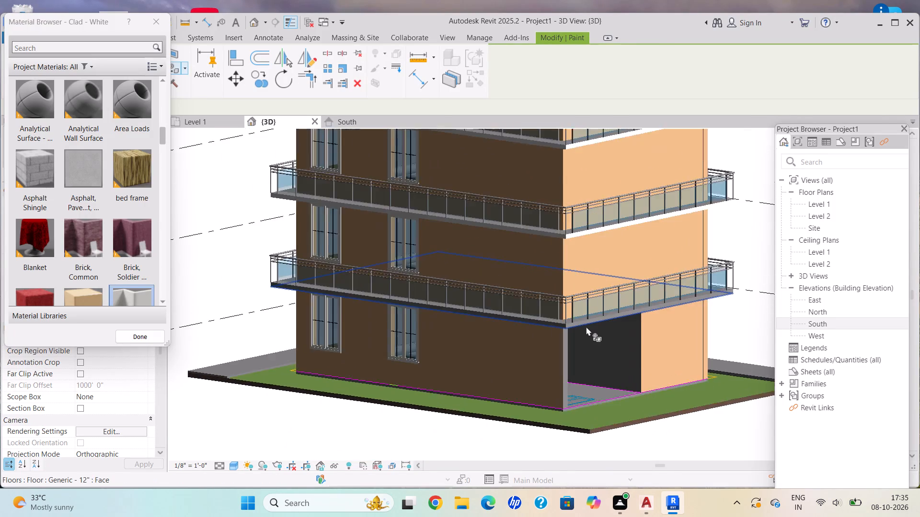
pyautogui.scroll(14, 586, 326)
pyautogui.scroll(7, 559, 320)
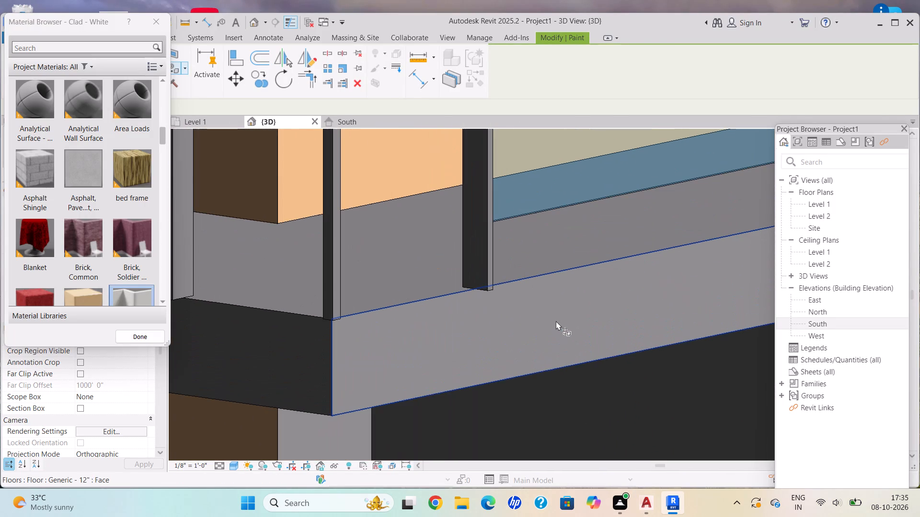
pyautogui.click(556, 321)
# Paint the lowest balcony floor's edge face along the wall with two large windows with Clad - White.
pyautogui.scroll(-8, 556, 321)
pyautogui.keyDown('shift'); pyautogui.moveTo(555, 321); pyautogui.dragTo(600, 343, button='middle'); pyautogui.keyUp('shift')
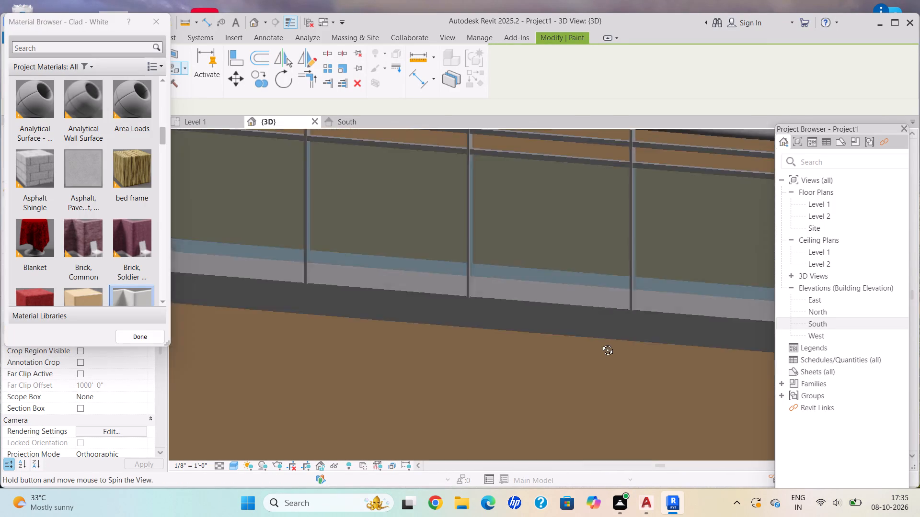
pyautogui.keyDown('shift'); pyautogui.moveTo(600, 343); pyautogui.dragTo(608, 346, button='middle'); pyautogui.keyUp('shift')
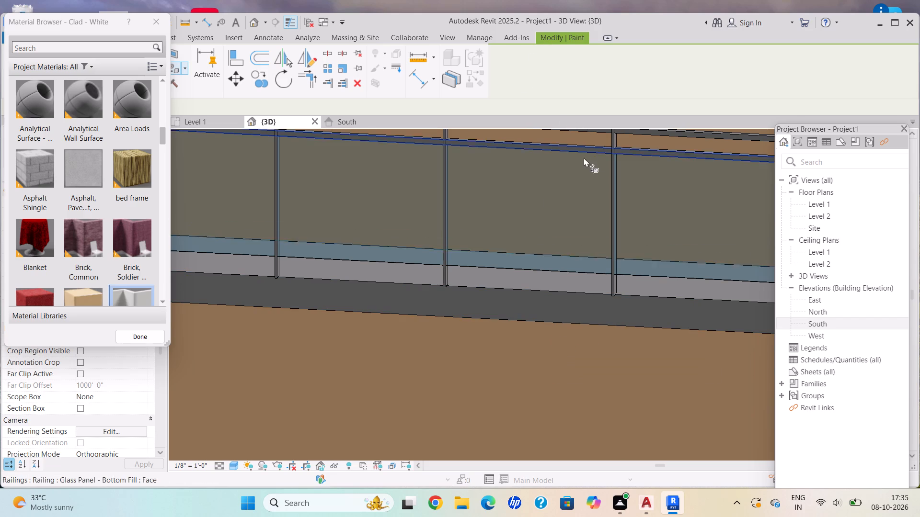
pyautogui.scroll(-9, 547, 236)
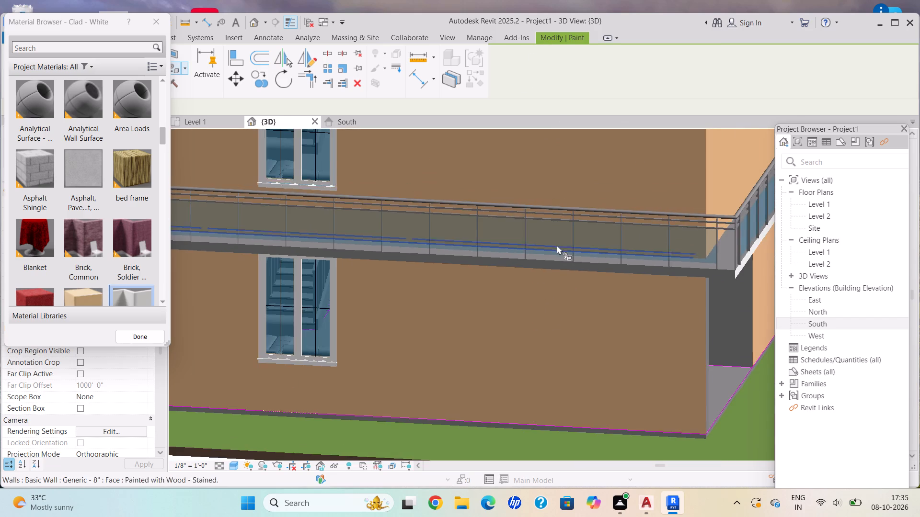
pyautogui.scroll(11, 665, 272)
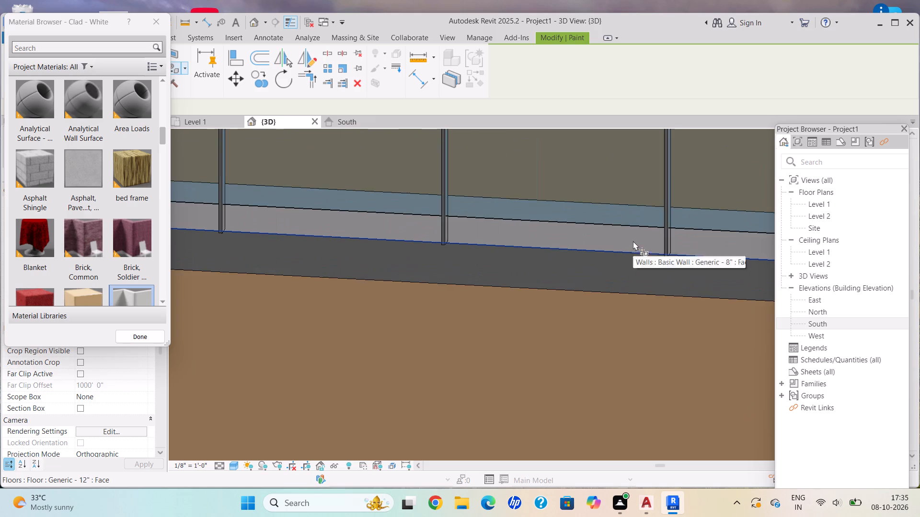
pyautogui.middleClick(623, 234)
pyautogui.moveTo(552, 228); pyautogui.dragTo(460, 224, button='middle')
pyautogui.moveTo(367, 219); pyautogui.dragTo(360, 219, button='middle')
pyautogui.click(591, 264)
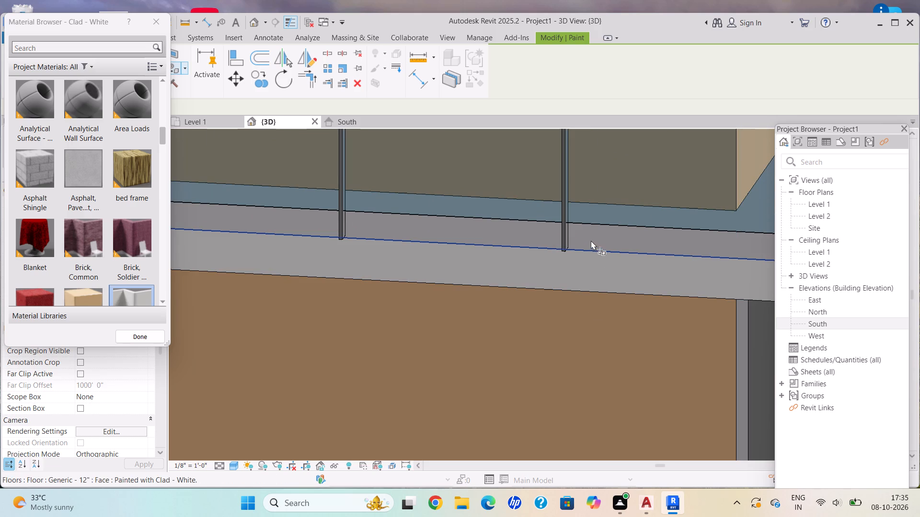
# Paint the lowest balcony floor's top face with Clad - White.
pyautogui.click(592, 240)
pyautogui.scroll(-20, 591, 238)
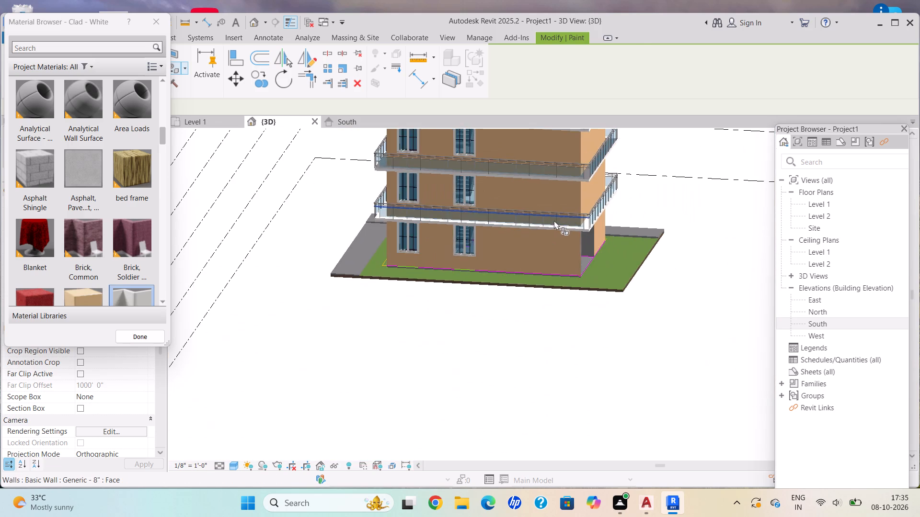
pyautogui.keyDown('shift'); pyautogui.moveTo(547, 217); pyautogui.dragTo(444, 304, button='middle'); pyautogui.keyUp('shift')
pyautogui.scroll(2, 479, 245)
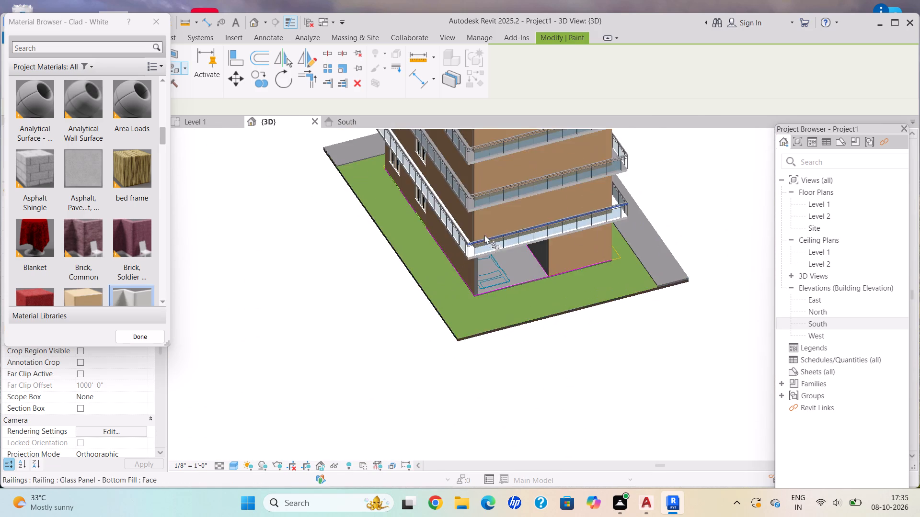
pyautogui.keyDown('shift'); pyautogui.moveTo(487, 235); pyautogui.dragTo(534, 136, button='middle'); pyautogui.keyUp('shift')
pyautogui.keyDown('shift'); pyautogui.middleClick(538, 135); pyautogui.keyUp('shift')
pyautogui.scroll(7, 553, 169)
pyautogui.keyDown('shift'); pyautogui.moveTo(572, 226); pyautogui.dragTo(529, 255, button='middle'); pyautogui.keyUp('shift')
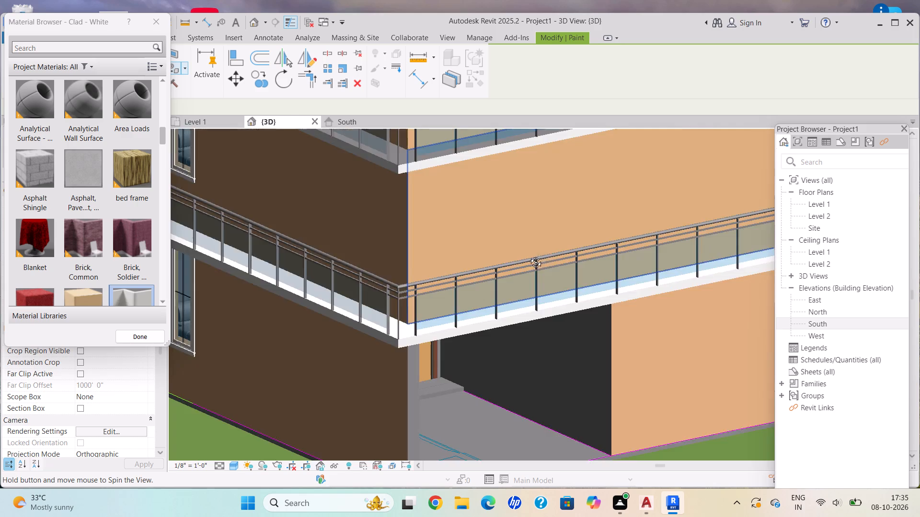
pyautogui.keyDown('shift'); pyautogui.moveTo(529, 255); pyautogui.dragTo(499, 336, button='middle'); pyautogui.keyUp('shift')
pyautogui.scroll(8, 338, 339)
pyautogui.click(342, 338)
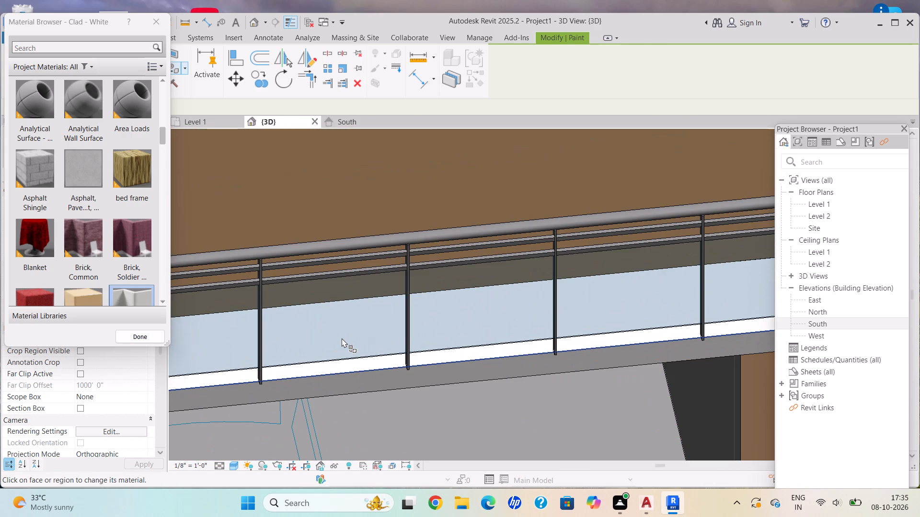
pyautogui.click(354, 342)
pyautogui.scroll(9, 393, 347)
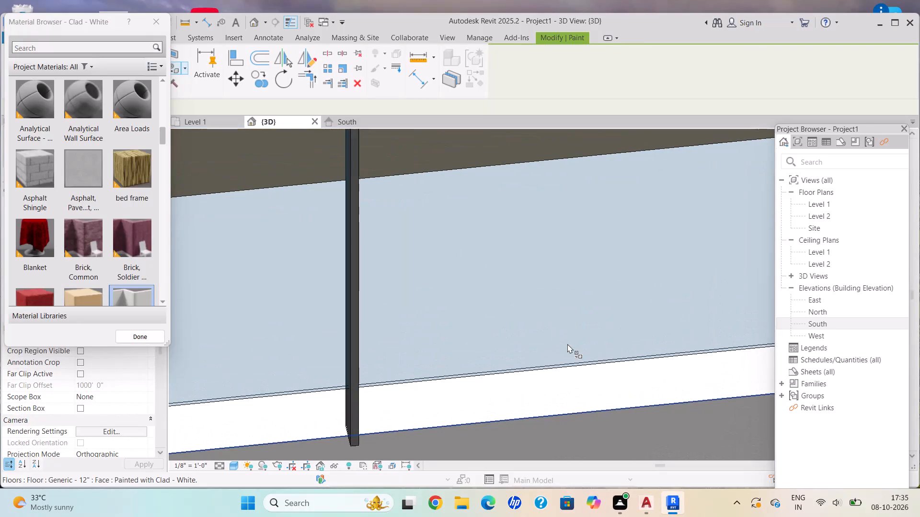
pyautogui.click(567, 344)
# Paint the lowest balcony floor's edge face along the wall with one large and one small window with Clad - White.
pyautogui.scroll(-7, 568, 349)
pyautogui.moveTo(569, 356); pyautogui.dragTo(617, 233, button='middle')
pyautogui.scroll(-3, 617, 233)
pyautogui.moveTo(610, 232); pyautogui.dragTo(573, 364, button='middle')
pyautogui.keyDown('shift'); pyautogui.moveTo(571, 348); pyautogui.dragTo(598, 331, button='middle'); pyautogui.keyUp('shift')
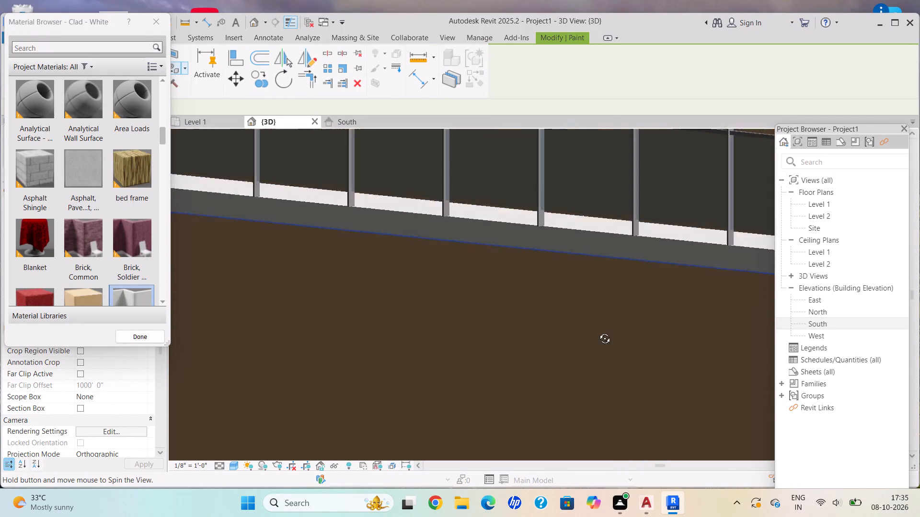
pyautogui.keyDown('shift'); pyautogui.moveTo(598, 331); pyautogui.dragTo(609, 323, button='middle'); pyautogui.keyUp('shift')
pyautogui.scroll(-12, 575, 310)
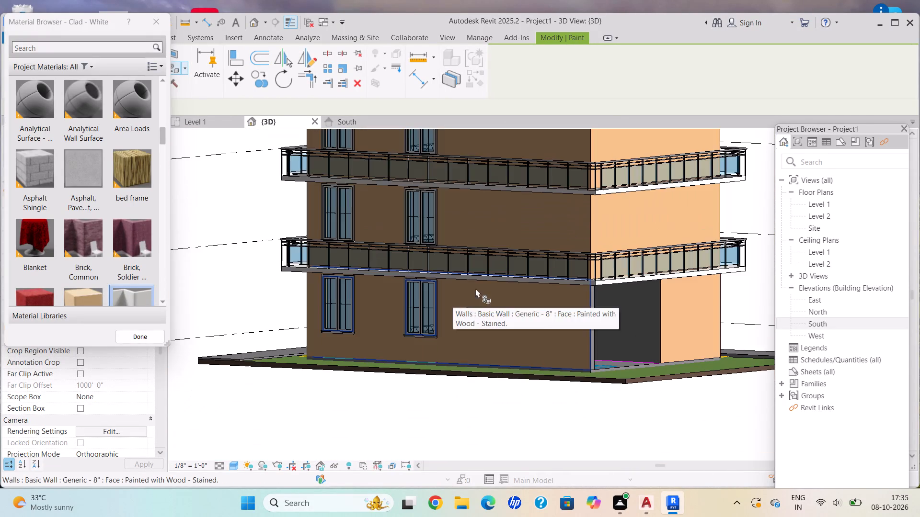
pyautogui.keyDown('shift'); pyautogui.moveTo(514, 261); pyautogui.dragTo(772, 279, button='middle'); pyautogui.keyUp('shift')
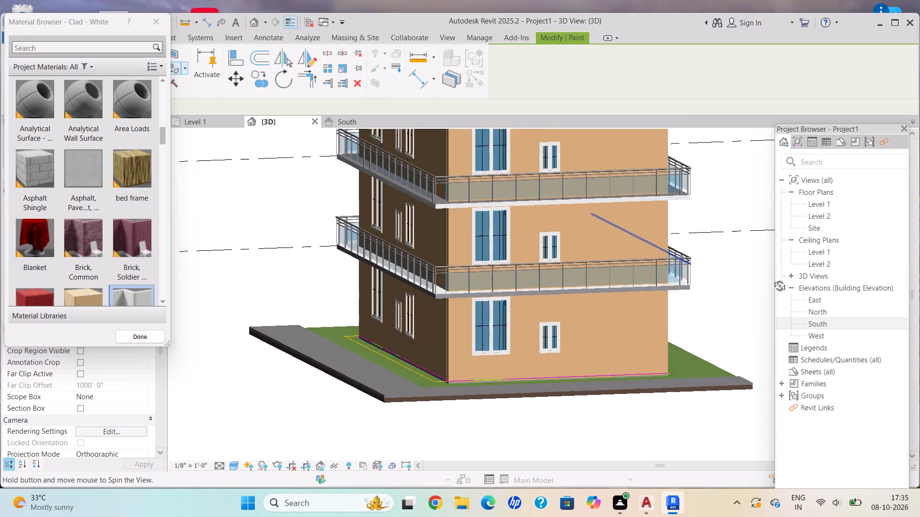
pyautogui.keyDown('shift'); pyautogui.moveTo(772, 279); pyautogui.dragTo(774, 293, button='middle'); pyautogui.keyUp('shift')
pyautogui.scroll(6, 496, 310)
pyautogui.scroll(8, 553, 280)
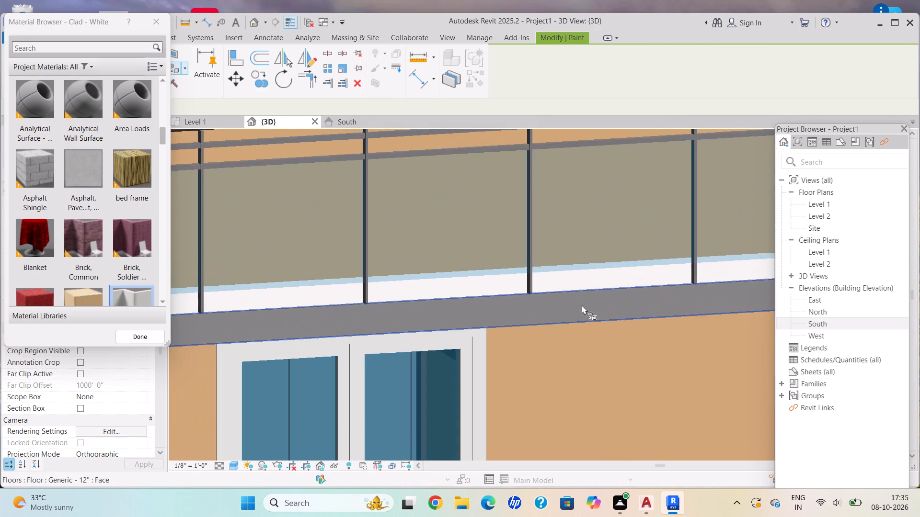
pyautogui.scroll(3, 582, 305)
pyautogui.click(586, 307)
# Paint the lowest balcony floor's edge face along the wall with three windows per storey with Clad - White.
pyautogui.scroll(-16, 573, 306)
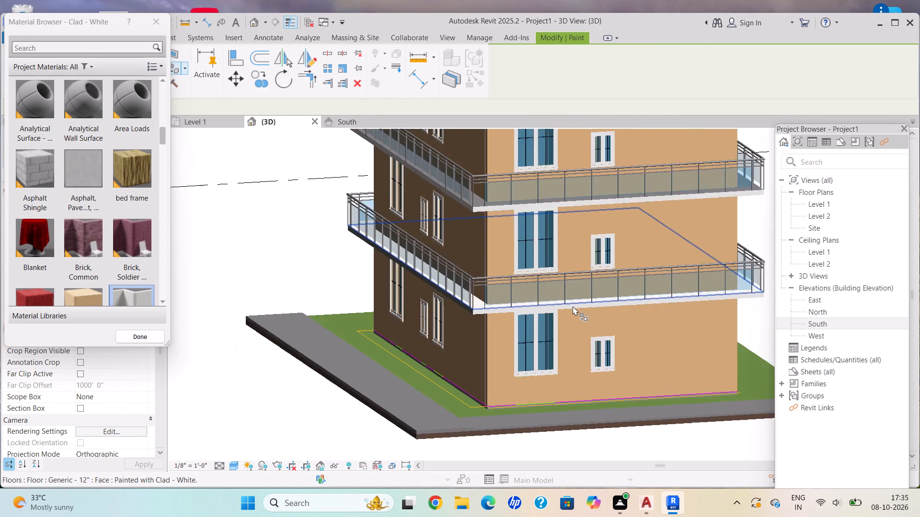
pyautogui.scroll(-2, 573, 306)
pyautogui.keyDown('shift'); pyautogui.moveTo(525, 286); pyautogui.dragTo(703, 241, button='middle'); pyautogui.keyUp('shift')
pyautogui.keyDown('shift'); pyautogui.scroll(1, 552, 194); pyautogui.keyUp('shift')
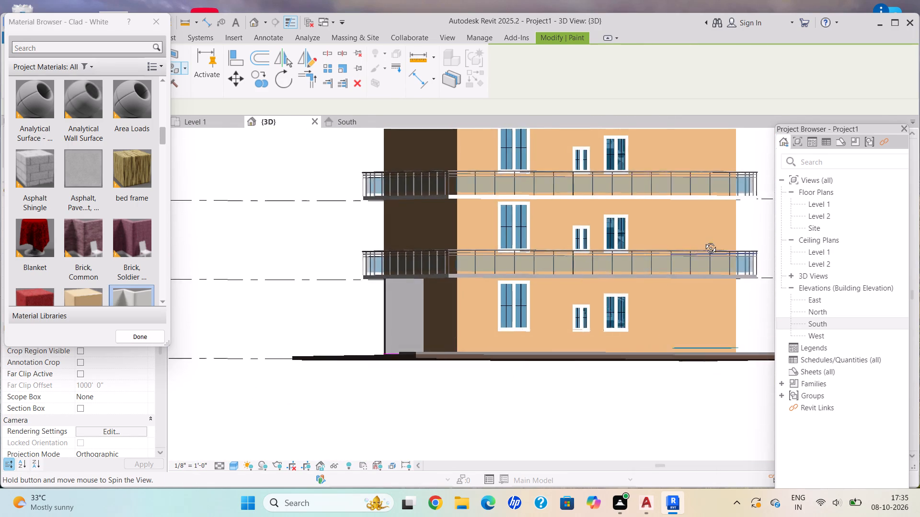
pyautogui.keyDown('shift'); pyautogui.moveTo(703, 241); pyautogui.dragTo(710, 251, button='middle'); pyautogui.keyUp('shift')
pyautogui.scroll(17, 532, 293)
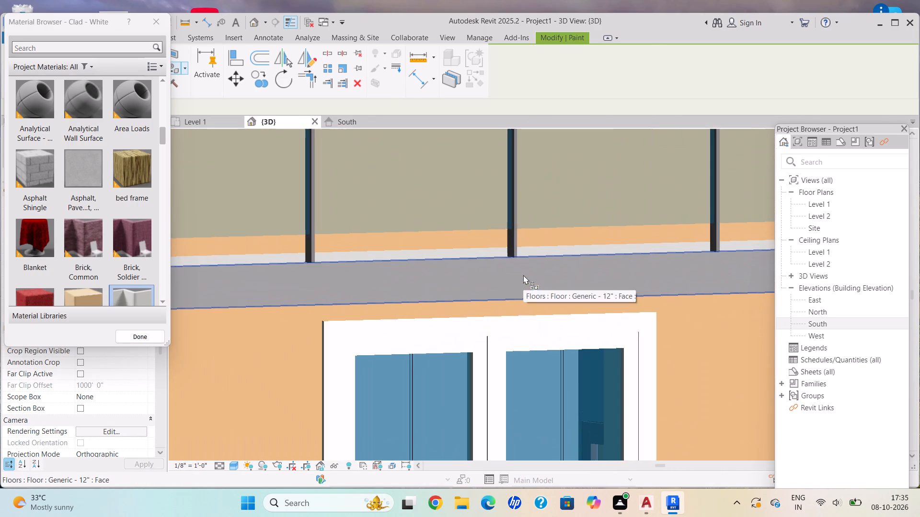
pyautogui.click(523, 275)
# Paint the middle balcony floor's top face with Clad - White.
pyautogui.scroll(-11, 523, 275)
pyautogui.keyDown('shift'); pyautogui.moveTo(524, 266); pyautogui.dragTo(624, 212, button='middle'); pyautogui.keyUp('shift')
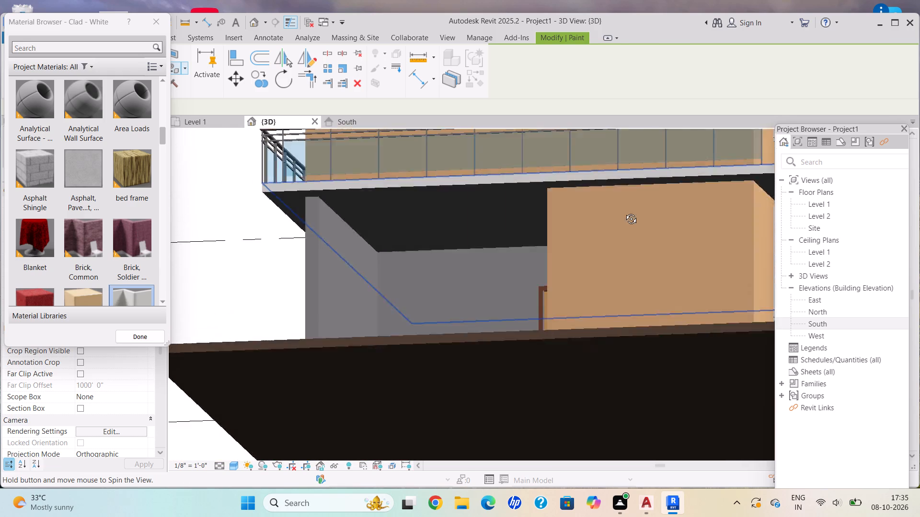
pyautogui.keyDown('shift'); pyautogui.moveTo(624, 212); pyautogui.dragTo(592, 380, button='middle'); pyautogui.keyUp('shift')
pyautogui.scroll(-4, 586, 356)
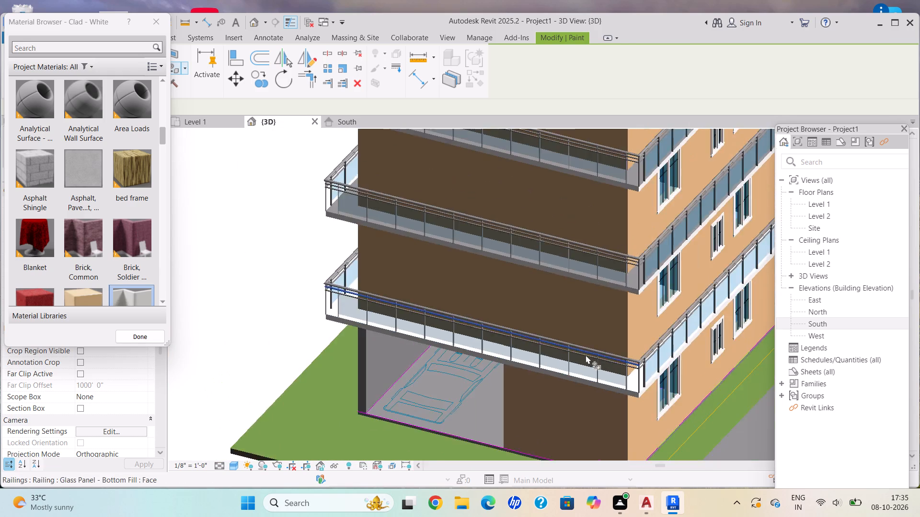
pyautogui.scroll(-3, 586, 355)
pyautogui.scroll(6, 614, 264)
pyautogui.scroll(8, 666, 258)
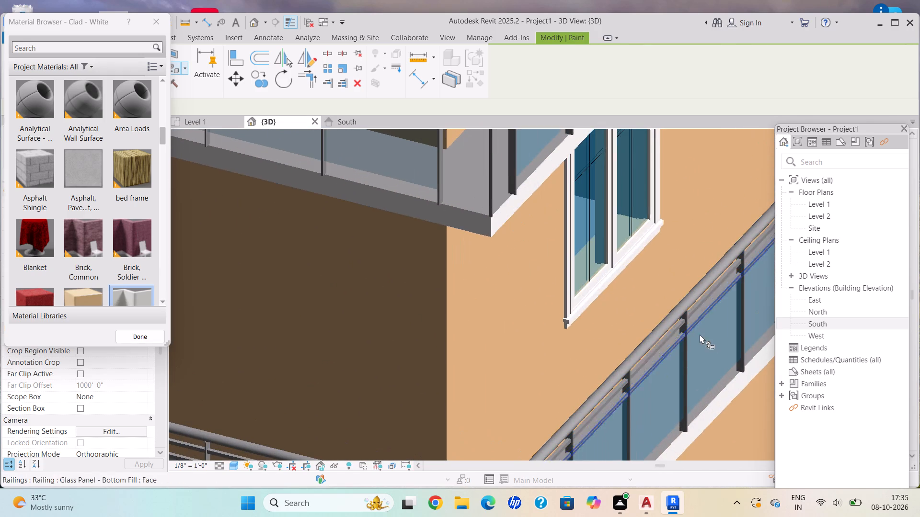
pyautogui.click(708, 340)
# Paint the uppermost balcony floor's top face with Clad - White.
pyautogui.scroll(-10, 704, 340)
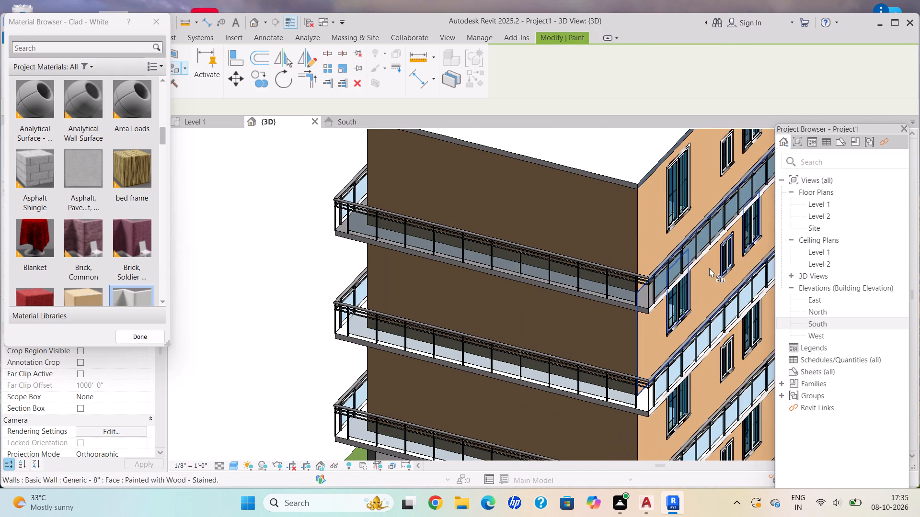
pyautogui.keyDown('shift'); pyautogui.moveTo(700, 264); pyautogui.dragTo(681, 303, button='middle'); pyautogui.keyUp('shift')
pyautogui.scroll(12, 646, 278)
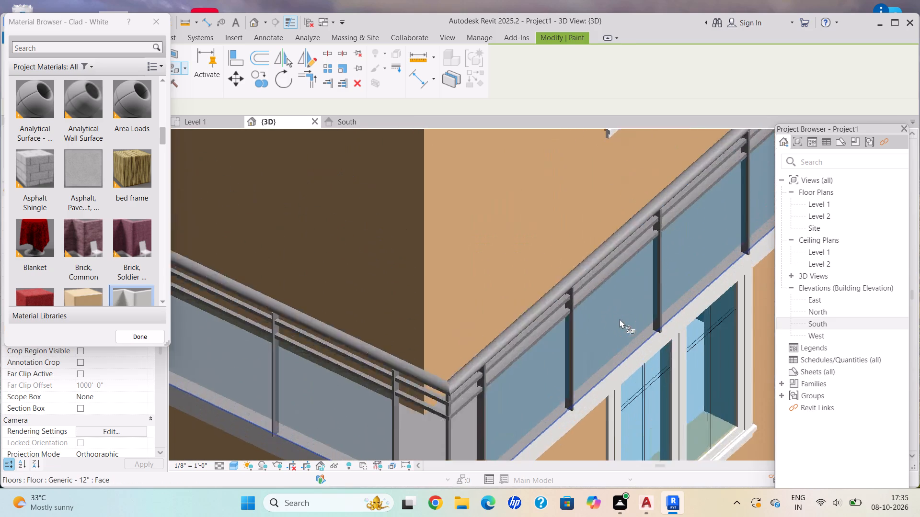
pyautogui.scroll(1, 620, 319)
pyautogui.click(619, 319)
# Examine the balcony floors and their edge faces from several sides of the house for unpainted surfaces.
pyautogui.scroll(-12, 619, 315)
pyautogui.scroll(1, 619, 315)
pyautogui.scroll(-5, 619, 315)
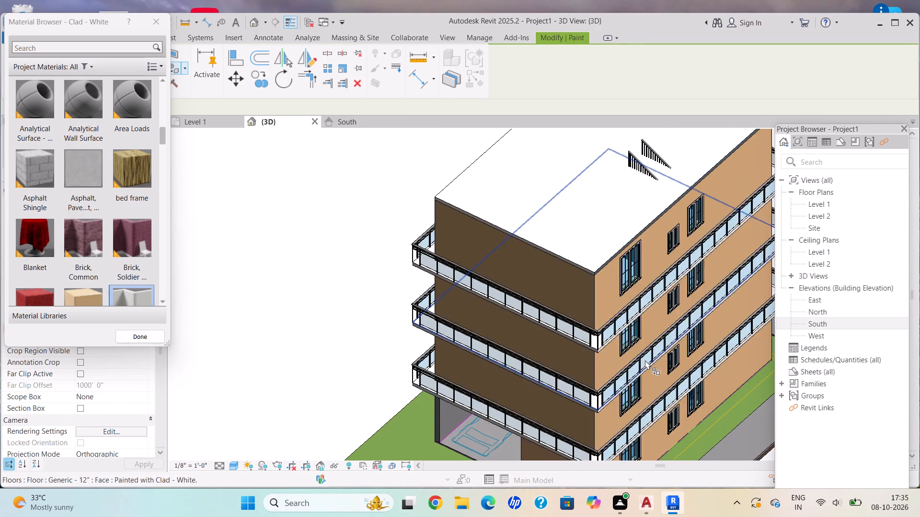
pyautogui.moveTo(533, 279); pyautogui.dragTo(454, 231, button='middle')
pyautogui.keyDown('shift'); pyautogui.moveTo(565, 347); pyautogui.dragTo(537, 208, button='middle'); pyautogui.keyUp('shift')
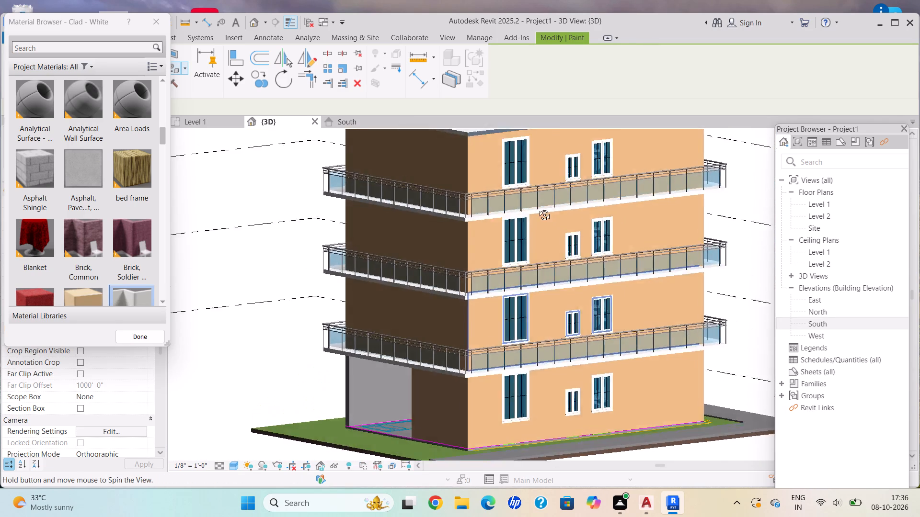
pyautogui.keyDown('shift'); pyautogui.moveTo(537, 208); pyautogui.dragTo(540, 205, button='middle'); pyautogui.keyUp('shift')
pyautogui.keyDown('shift'); pyautogui.moveTo(642, 374); pyautogui.dragTo(531, 426, button='middle'); pyautogui.keyUp('shift')
pyautogui.scroll(4, 677, 411)
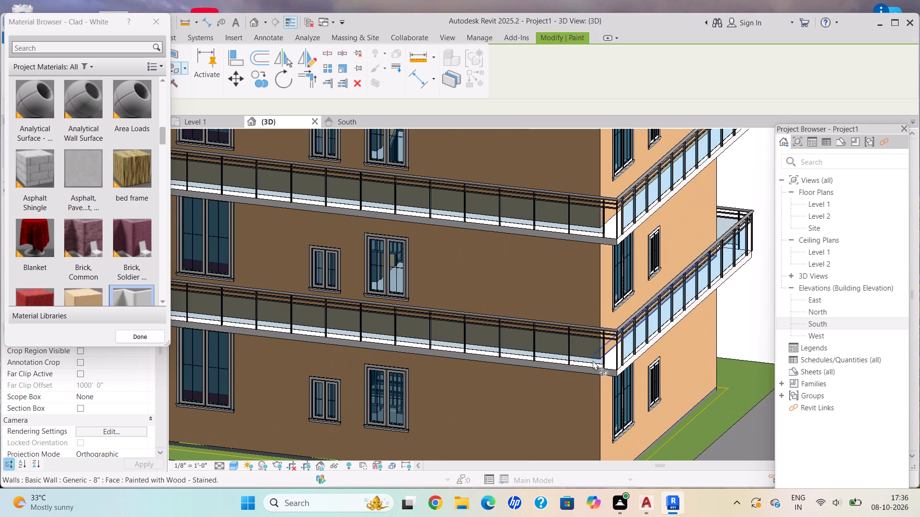
pyautogui.scroll(-4, 500, 302)
pyautogui.moveTo(493, 298); pyautogui.dragTo(483, 241, button='middle')
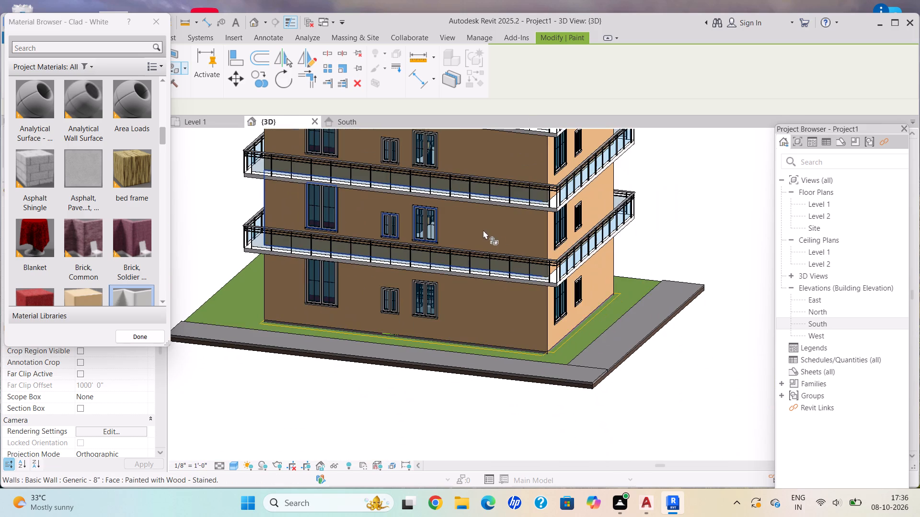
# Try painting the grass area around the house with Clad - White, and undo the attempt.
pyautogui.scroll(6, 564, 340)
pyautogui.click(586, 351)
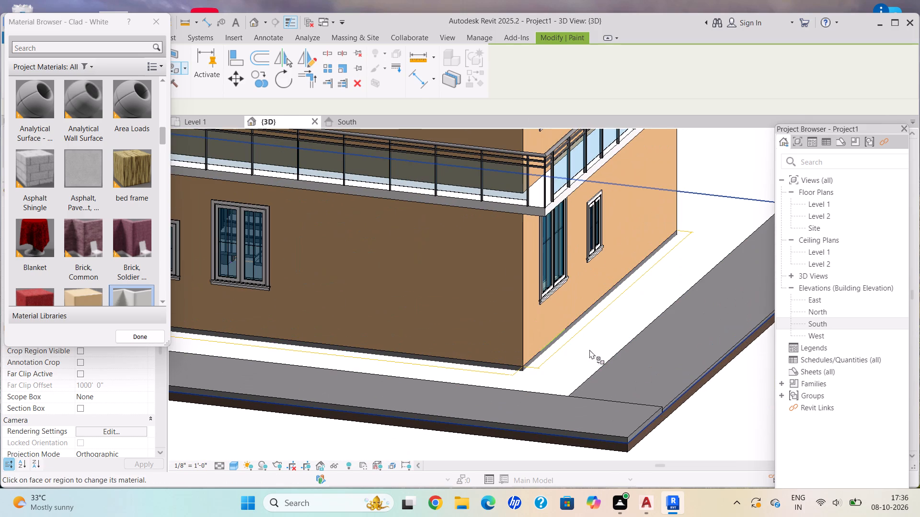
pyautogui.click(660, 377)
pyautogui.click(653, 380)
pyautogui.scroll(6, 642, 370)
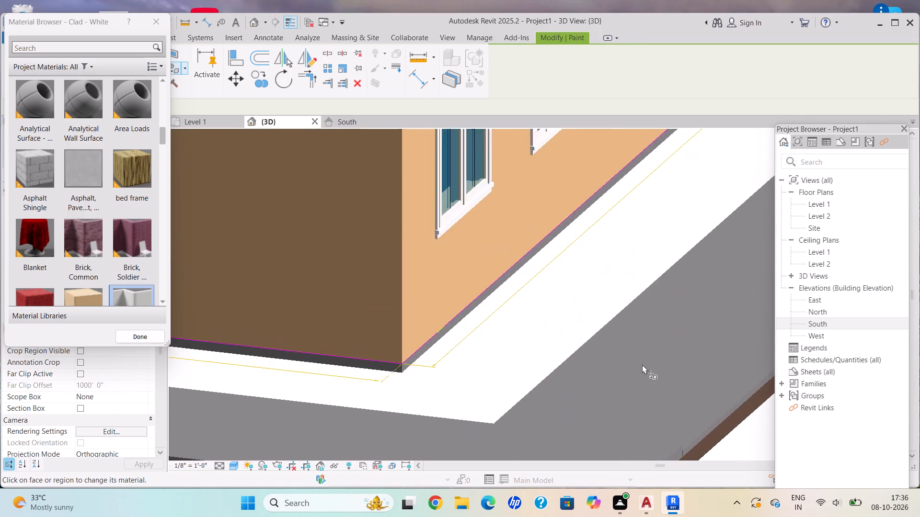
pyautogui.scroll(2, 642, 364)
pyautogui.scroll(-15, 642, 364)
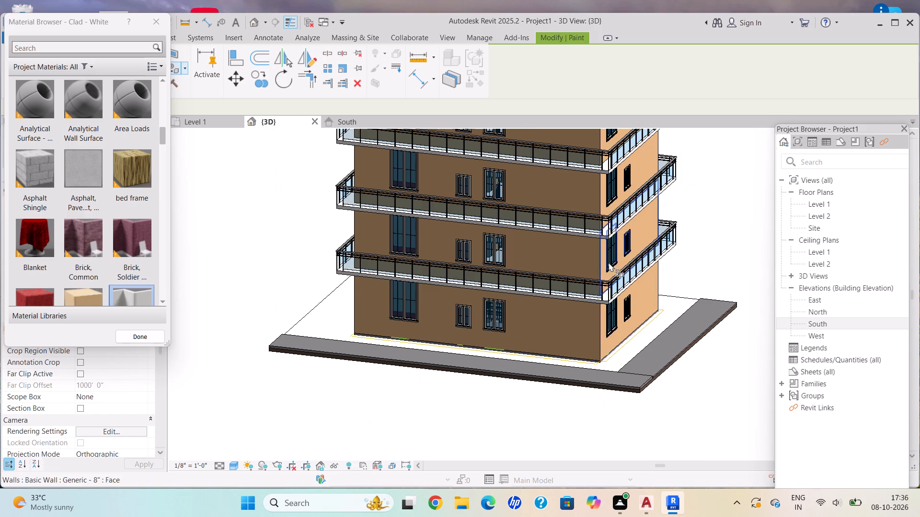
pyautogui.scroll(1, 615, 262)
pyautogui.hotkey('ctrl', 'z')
# Examine the balcony floors' top and edge faces up close around the house.
pyautogui.scroll(-8, 624, 262)
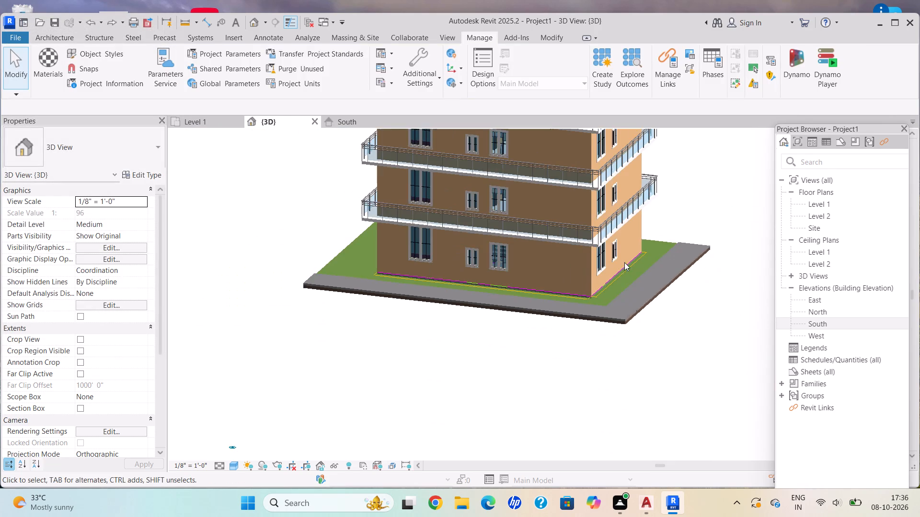
pyautogui.scroll(4, 614, 206)
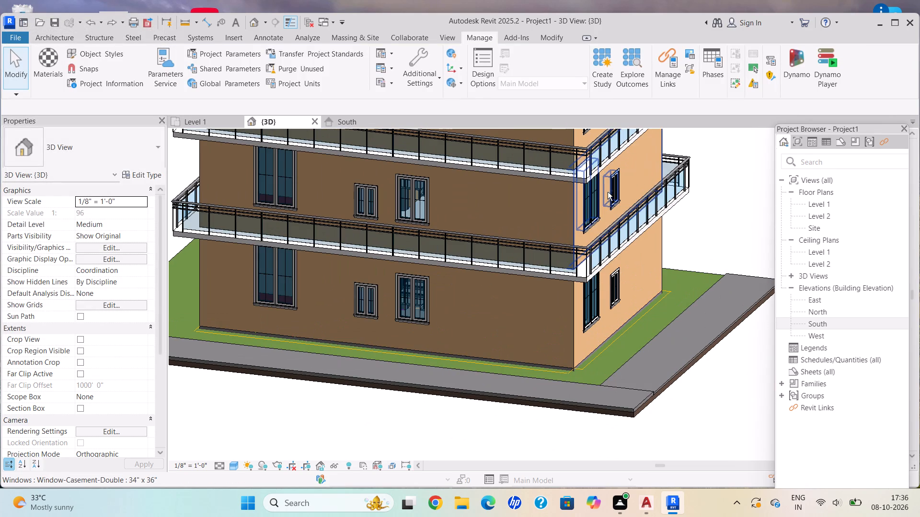
pyautogui.keyDown('shift'); pyautogui.moveTo(608, 192); pyautogui.dragTo(581, 184, button='middle'); pyautogui.keyUp('shift')
pyautogui.keyDown('shift'); pyautogui.moveTo(567, 180); pyautogui.dragTo(498, 322, button='middle'); pyautogui.keyUp('shift')
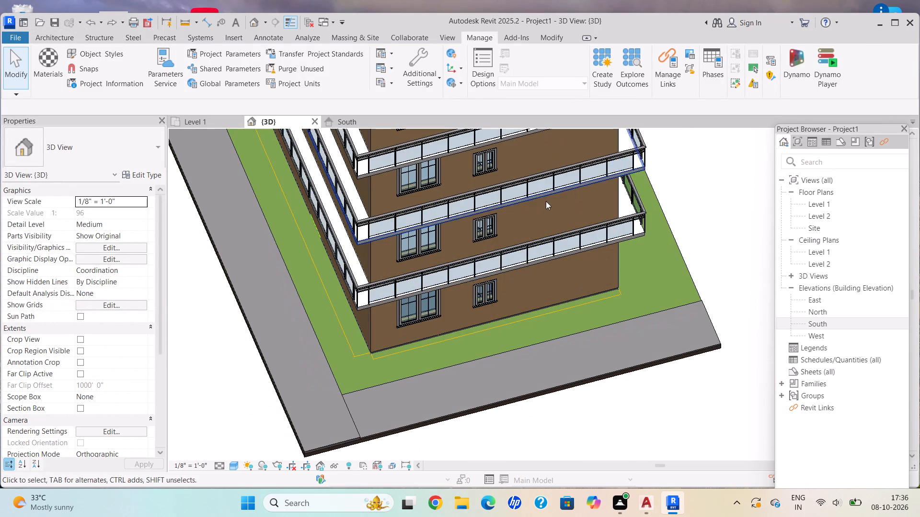
pyautogui.middleClick(585, 223)
pyautogui.scroll(14, 585, 224)
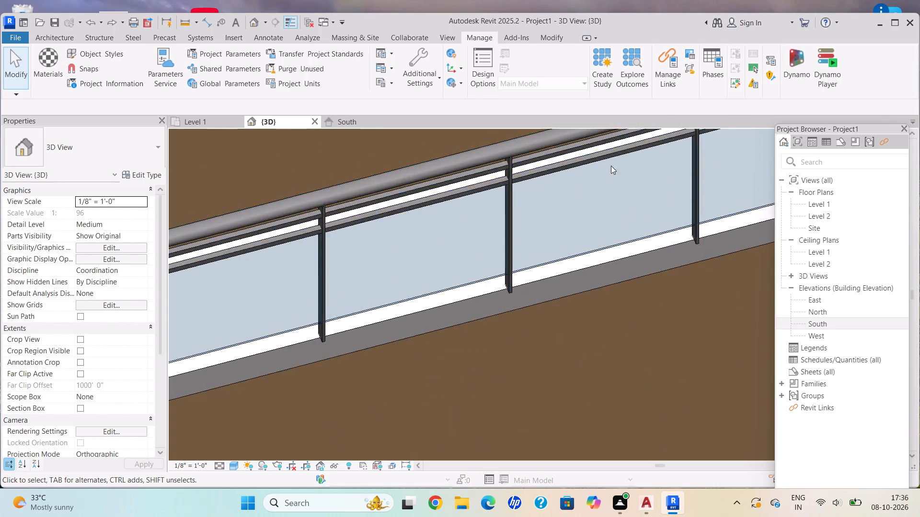
pyautogui.scroll(-8, 611, 156)
pyautogui.keyDown('shift'); pyautogui.moveTo(591, 206); pyautogui.dragTo(551, 158, button='middle'); pyautogui.keyUp('shift')
pyautogui.scroll(3, 519, 272)
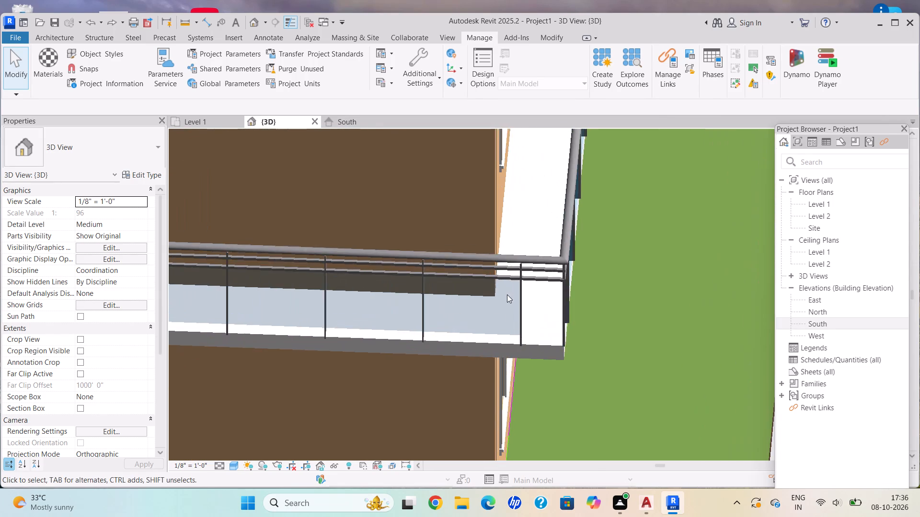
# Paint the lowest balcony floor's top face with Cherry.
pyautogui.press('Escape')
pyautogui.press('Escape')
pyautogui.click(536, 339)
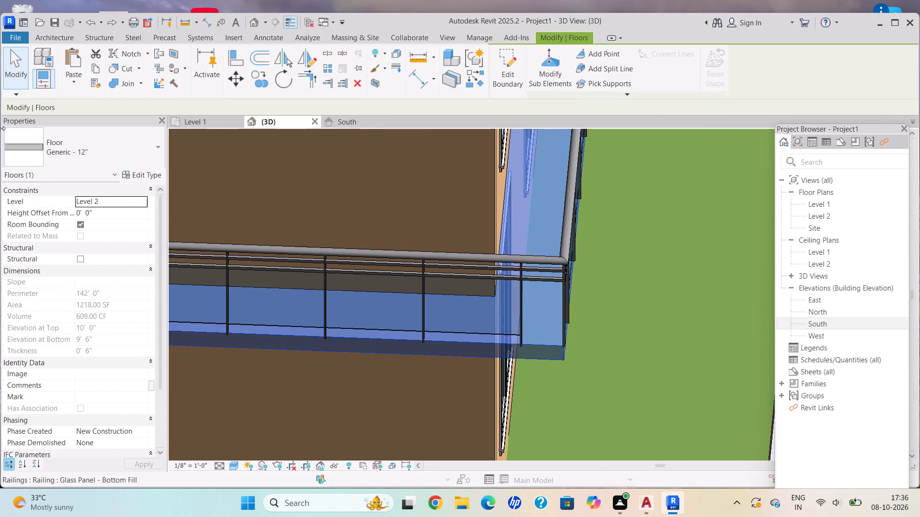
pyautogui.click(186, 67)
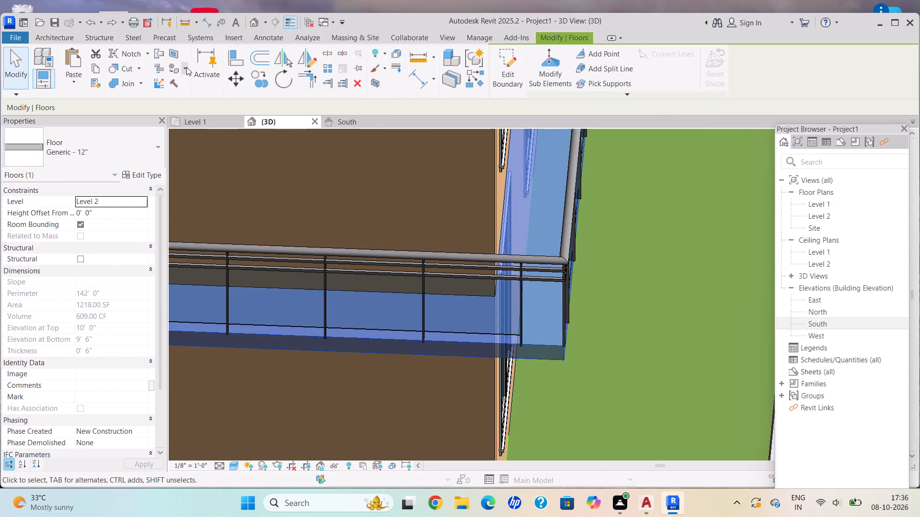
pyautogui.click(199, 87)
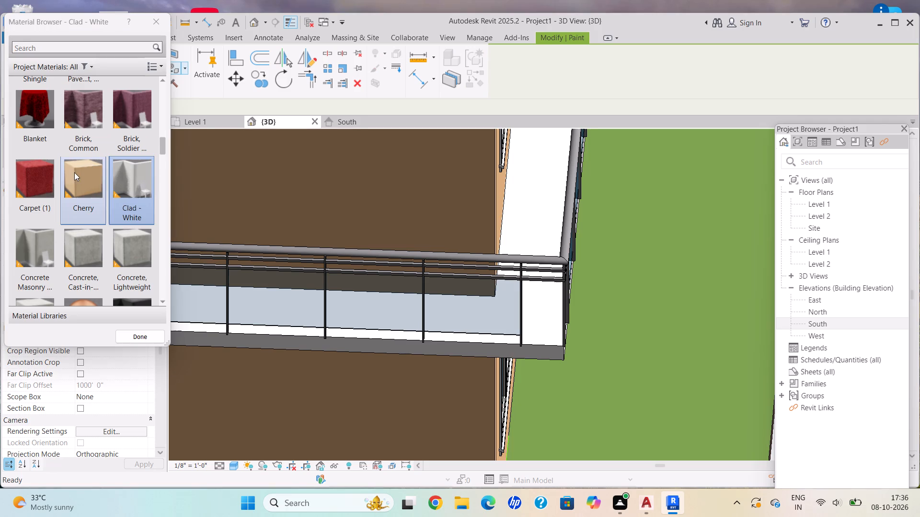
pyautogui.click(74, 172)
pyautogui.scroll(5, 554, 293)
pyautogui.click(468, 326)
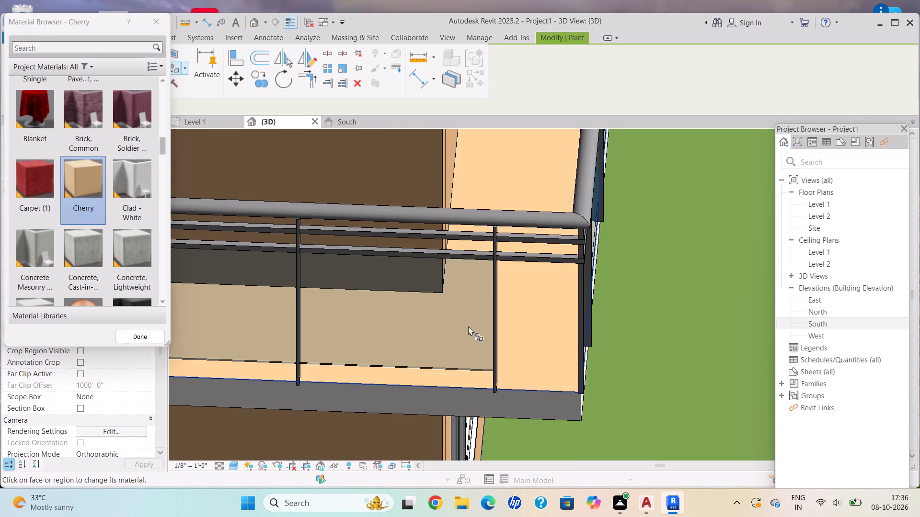
# Repaint the lowest balcony floor's top face with Clad - White.
pyautogui.scroll(-16, 468, 326)
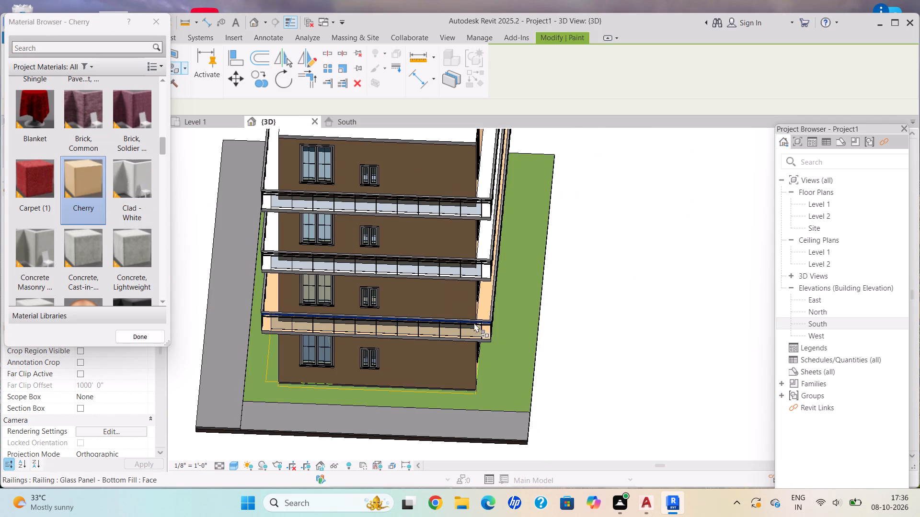
pyautogui.keyDown('shift'); pyautogui.moveTo(468, 313); pyautogui.dragTo(448, 239, button='middle'); pyautogui.keyUp('shift')
pyautogui.keyDown('shift'); pyautogui.moveTo(448, 182); pyautogui.dragTo(478, 116, button='middle'); pyautogui.keyUp('shift')
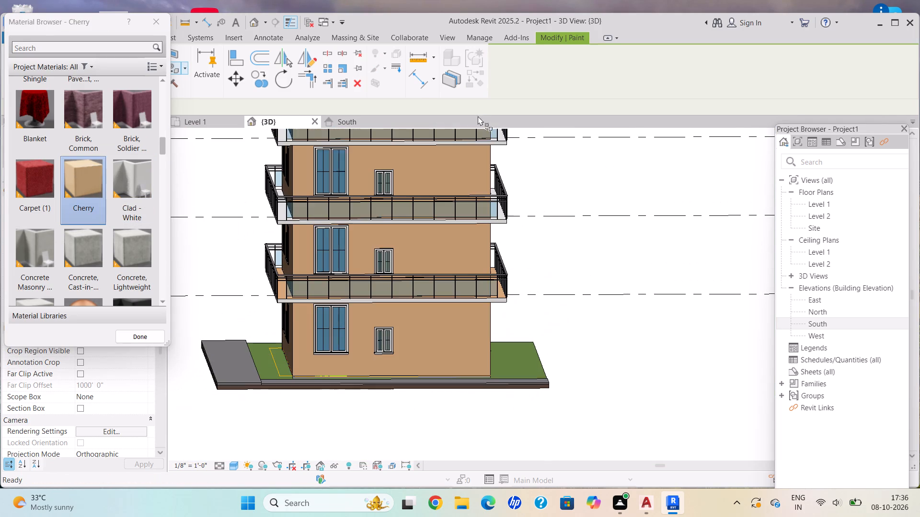
pyautogui.keyDown('shift'); pyautogui.moveTo(456, 180); pyautogui.dragTo(462, 183, button='middle'); pyautogui.keyUp('shift')
pyautogui.keyDown('shift'); pyautogui.moveTo(466, 186); pyautogui.dragTo(477, 199, button='middle'); pyautogui.keyUp('shift')
pyautogui.keyDown('shift'); pyautogui.moveTo(500, 281); pyautogui.dragTo(500, 286, button='middle'); pyautogui.keyUp('shift')
pyautogui.scroll(3, 495, 317)
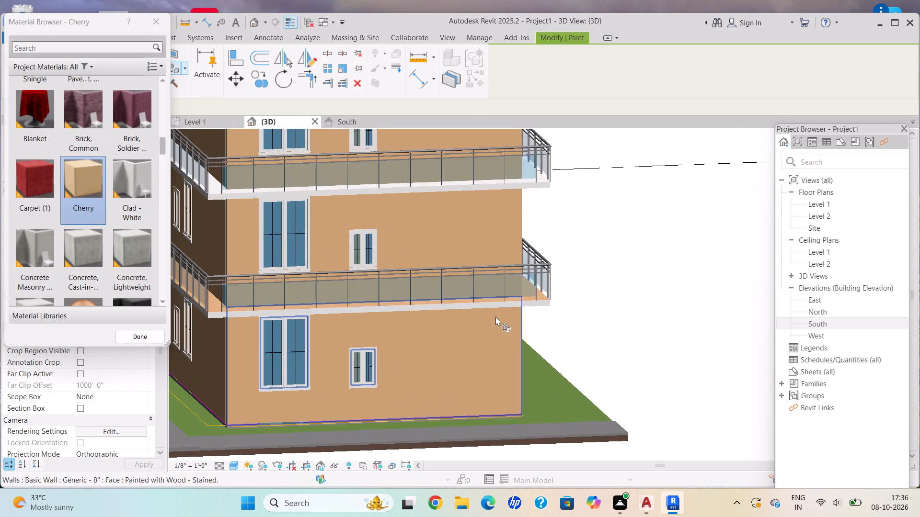
pyautogui.click(138, 163)
pyautogui.scroll(5, 503, 289)
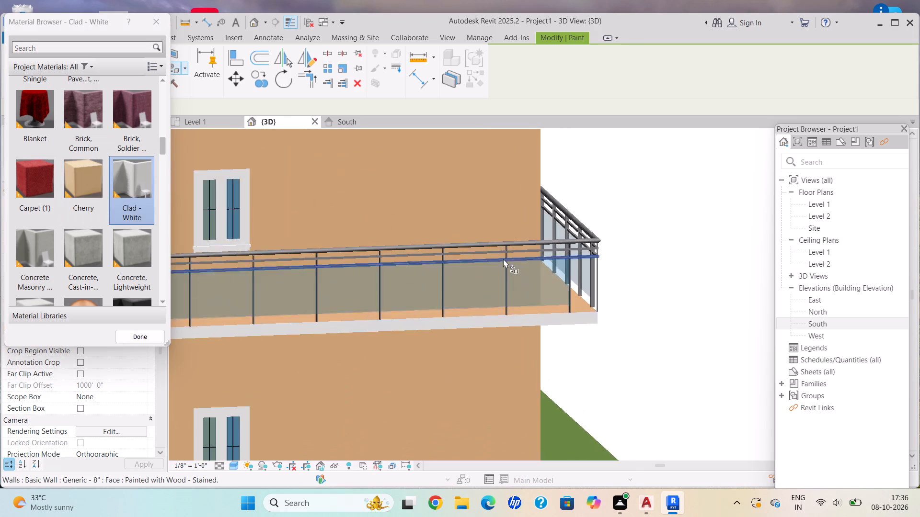
pyautogui.scroll(9, 503, 258)
pyautogui.click(487, 316)
pyautogui.scroll(-4, 499, 317)
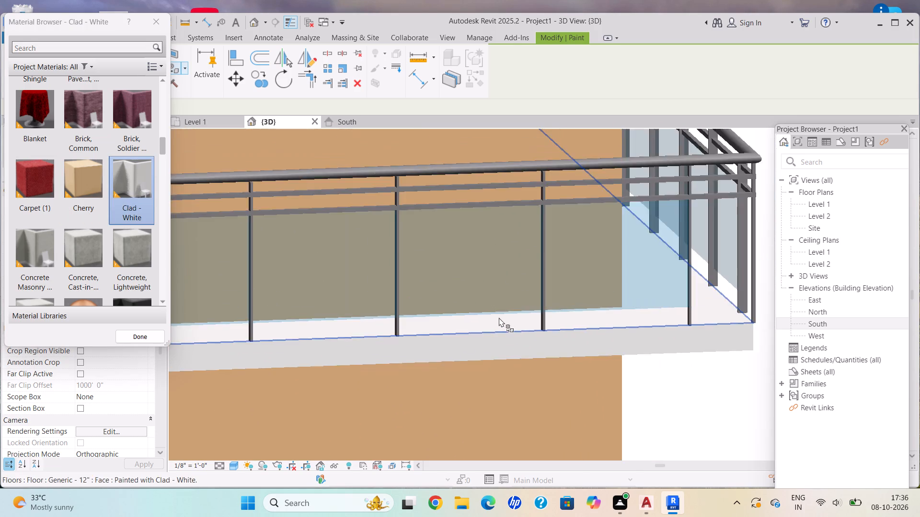
# Leave the Paint command and examine the ground-floor walls around the house and inside the open car bay.
pyautogui.scroll(-6, 499, 317)
pyautogui.press('Escape')
pyautogui.scroll(-11, 519, 348)
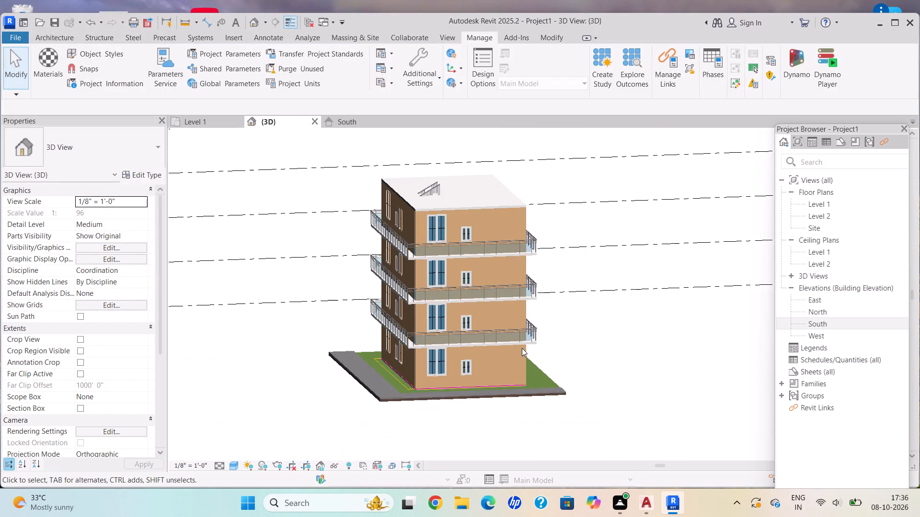
pyautogui.moveTo(529, 314); pyautogui.dragTo(567, 251, button='middle')
pyautogui.scroll(10, 502, 313)
pyautogui.scroll(-3, 513, 316)
pyautogui.keyDown('shift'); pyautogui.moveTo(494, 308); pyautogui.dragTo(599, 358, button='middle'); pyautogui.keyUp('shift')
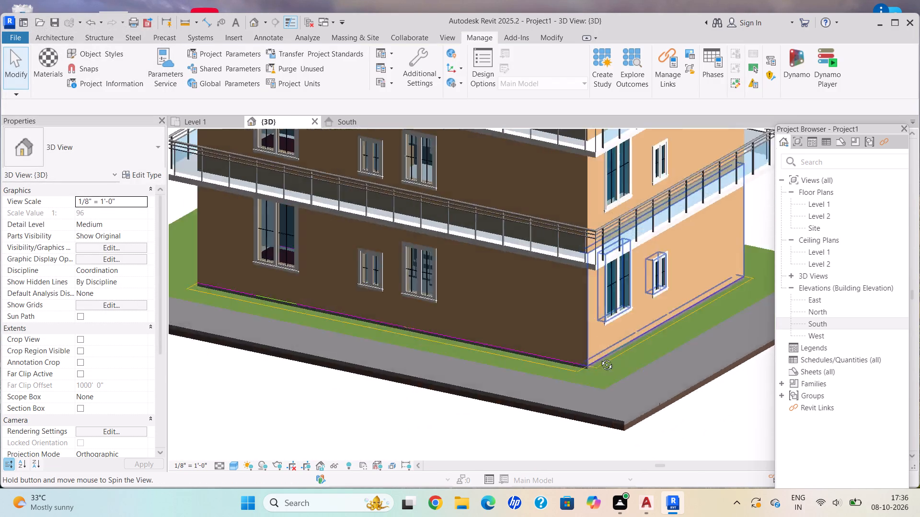
pyautogui.keyDown('shift'); pyautogui.moveTo(599, 358); pyautogui.dragTo(632, 354, button='middle'); pyautogui.keyUp('shift')
pyautogui.keyDown('shift'); pyautogui.moveTo(672, 333); pyautogui.dragTo(745, 286, button='middle'); pyautogui.keyUp('shift')
pyautogui.keyDown('shift'); pyautogui.moveTo(410, 323); pyautogui.dragTo(583, 335, button='middle'); pyautogui.keyUp('shift')
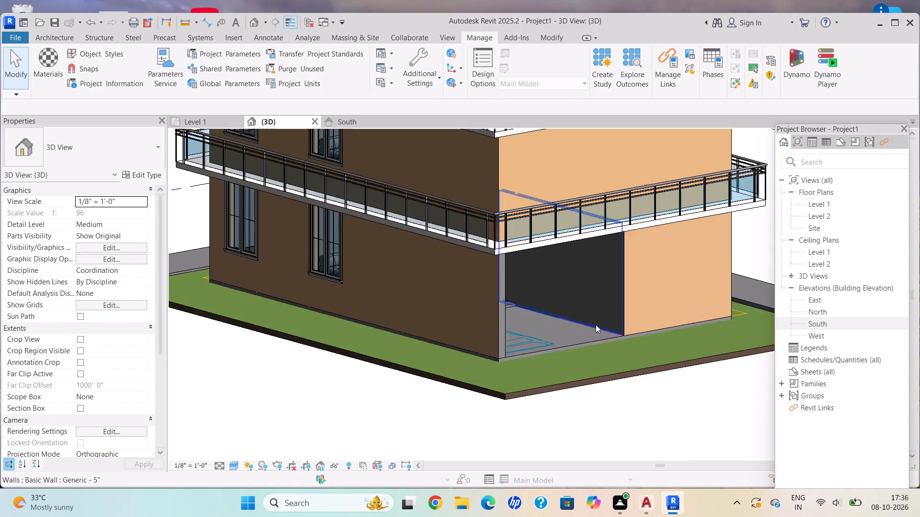
pyautogui.moveTo(596, 325); pyautogui.dragTo(519, 314, button='middle')
pyautogui.scroll(4, 545, 317)
pyautogui.keyDown('shift'); pyautogui.moveTo(562, 316); pyautogui.dragTo(552, 310, button='middle'); pyautogui.keyUp('shift')
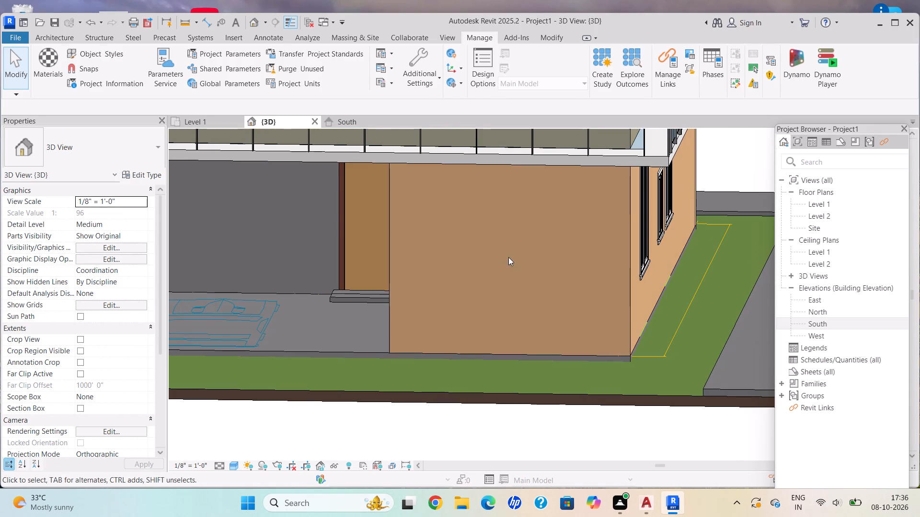
pyautogui.keyDown('shift'); pyautogui.moveTo(508, 259); pyautogui.dragTo(499, 257, button='middle'); pyautogui.keyUp('shift')
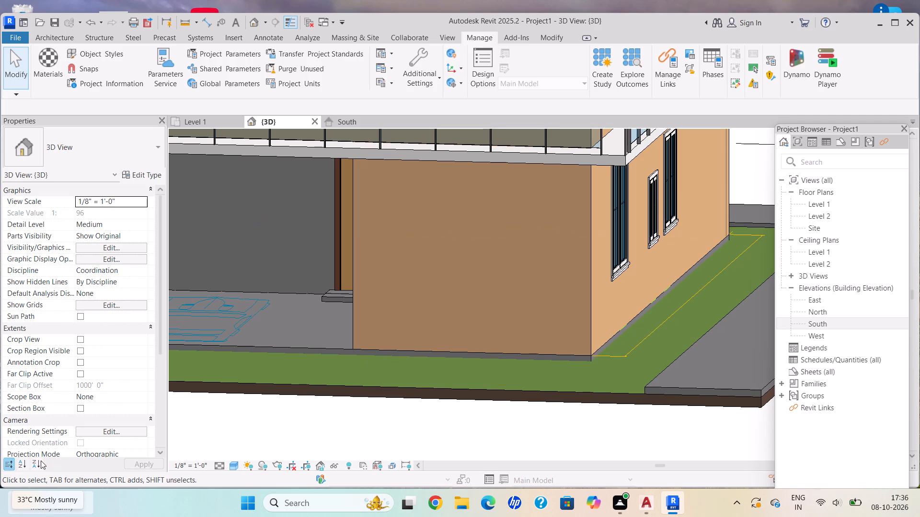
pyautogui.scroll(-8, 333, 238)
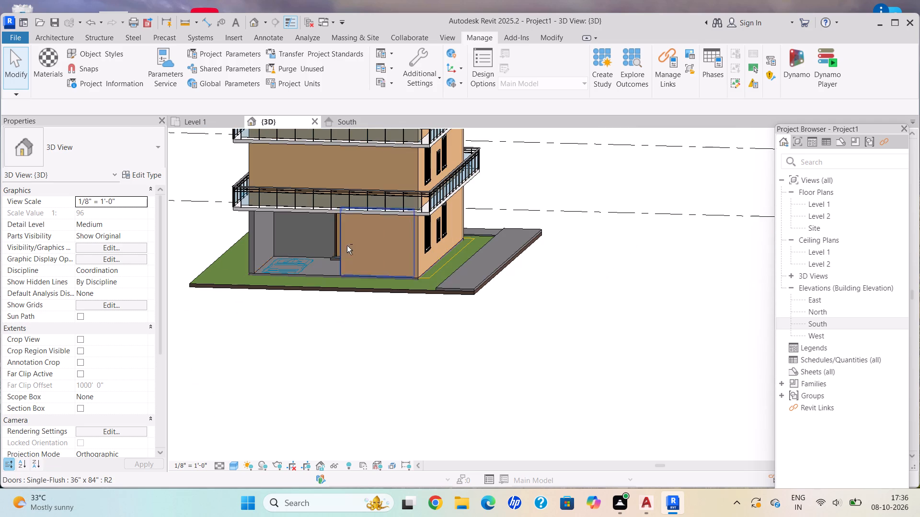
pyautogui.keyDown('shift'); pyautogui.moveTo(348, 246); pyautogui.dragTo(391, 235, button='middle'); pyautogui.keyUp('shift')
pyautogui.scroll(8, 368, 222)
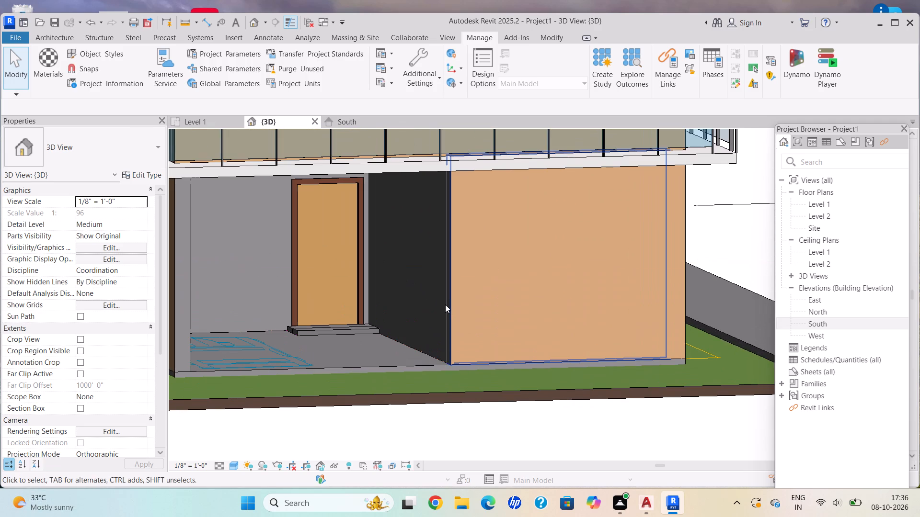
pyautogui.scroll(5, 430, 298)
pyautogui.scroll(6, 316, 353)
pyautogui.scroll(4, 287, 294)
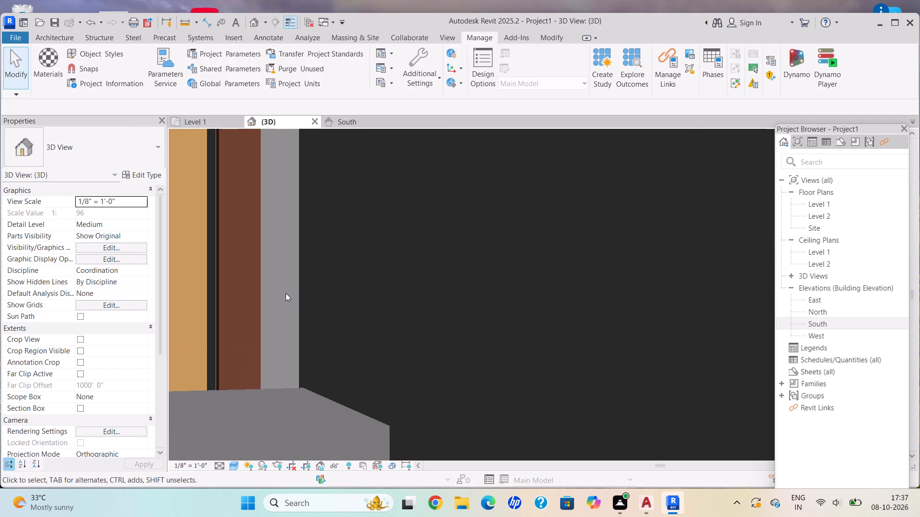
# Paint the face of the entrance-door wall at the back of the car bay with Cherry.
pyautogui.click(286, 293)
pyautogui.click(303, 305)
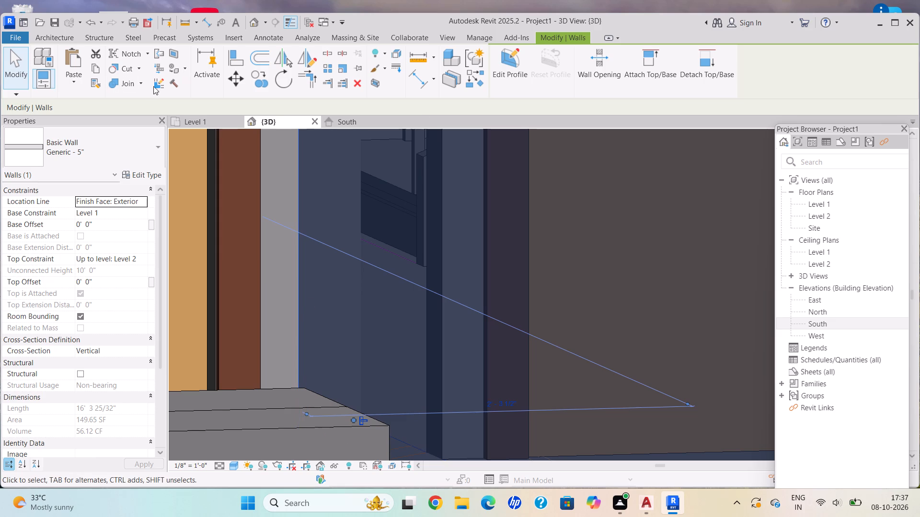
pyautogui.click(183, 70)
pyautogui.click(194, 91)
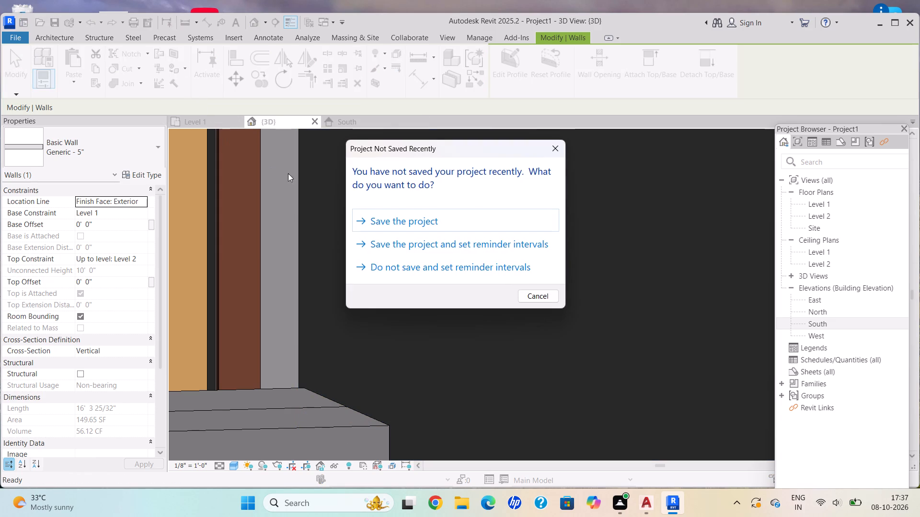
pyautogui.click(554, 153)
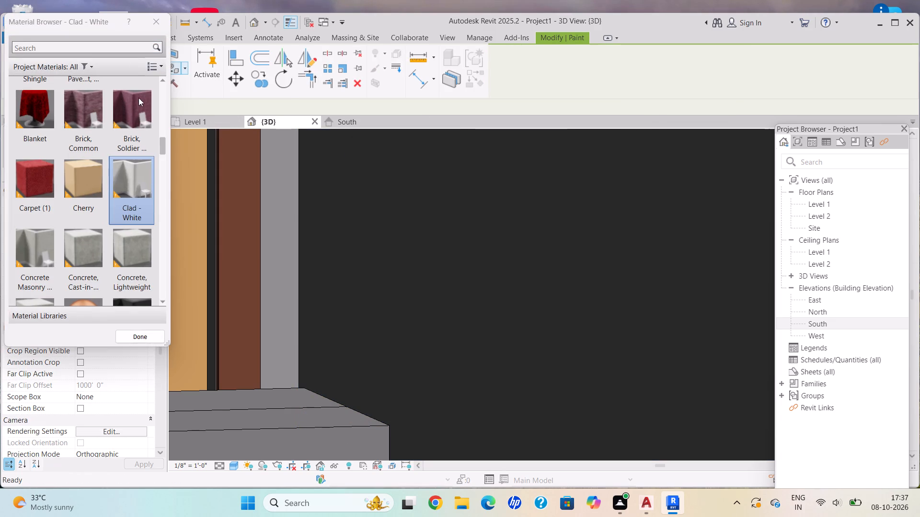
pyautogui.click(83, 169)
pyautogui.scroll(-7, 333, 221)
pyautogui.scroll(-1, 375, 212)
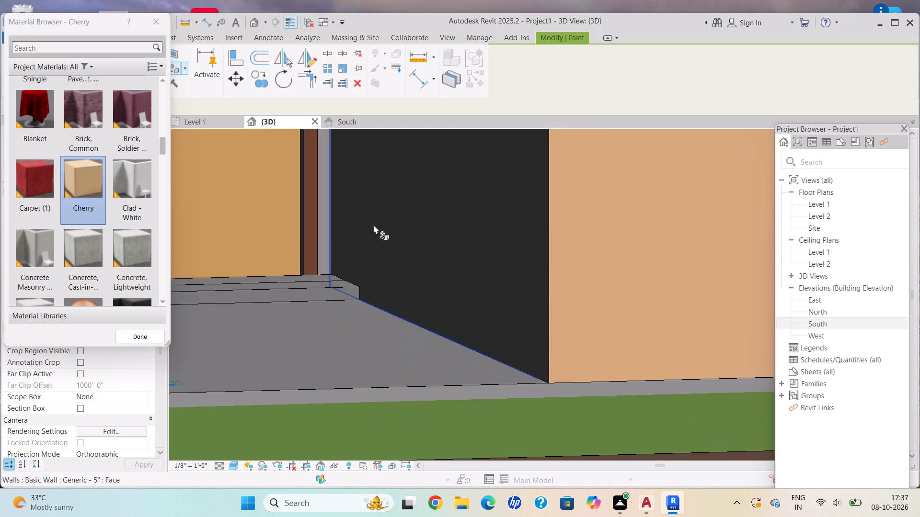
pyautogui.keyDown('shift'); pyautogui.moveTo(357, 222); pyautogui.dragTo(345, 228, button='middle'); pyautogui.keyUp('shift')
pyautogui.scroll(12, 338, 226)
pyautogui.click(254, 237)
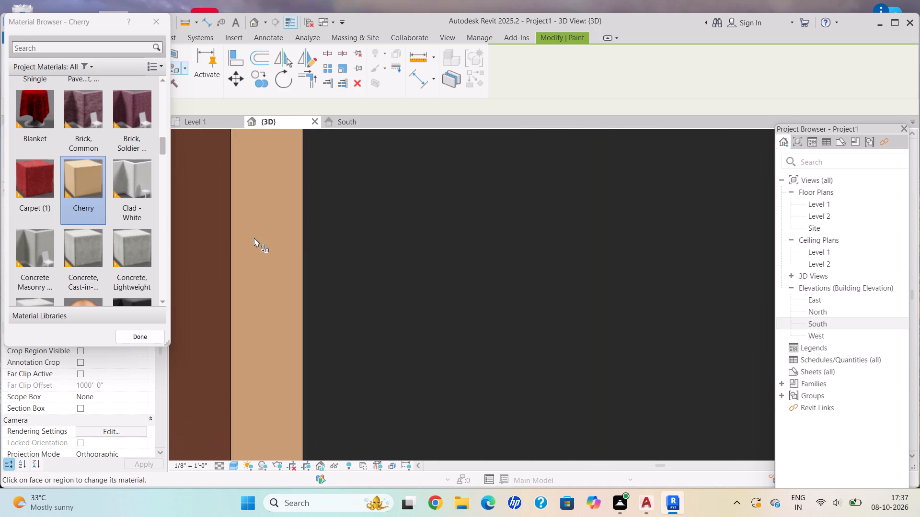
# Paint the car bay's side wall next to the entrance door and the adjoining front wall's end face with Cherry.
pyautogui.scroll(-8, 308, 235)
pyautogui.keyDown('shift'); pyautogui.moveTo(372, 242); pyautogui.dragTo(455, 262, button='middle'); pyautogui.keyUp('shift')
pyautogui.scroll(-4, 456, 231)
pyautogui.moveTo(450, 228); pyautogui.dragTo(200, 291, button='middle')
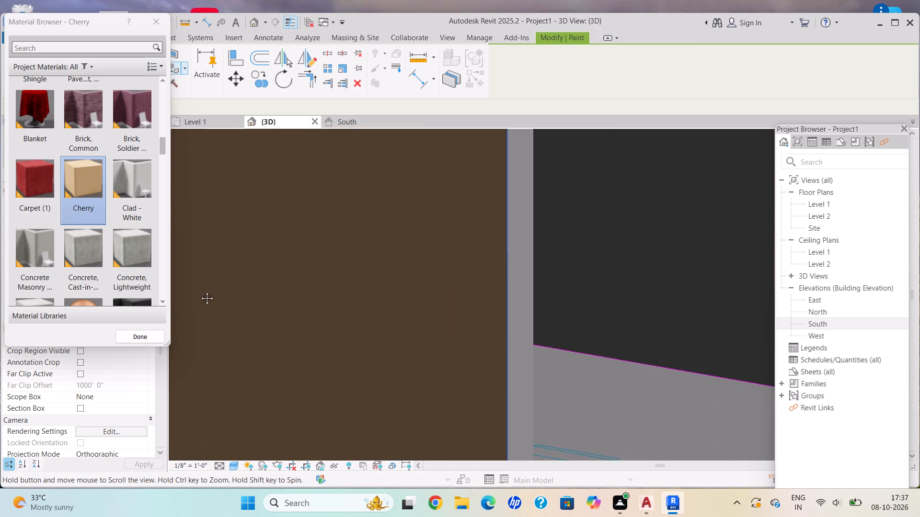
pyautogui.moveTo(200, 291); pyautogui.dragTo(170, 303, button='middle')
pyautogui.moveTo(440, 306); pyautogui.dragTo(295, 350, button='middle')
pyautogui.click(443, 317)
pyautogui.scroll(-3, 485, 303)
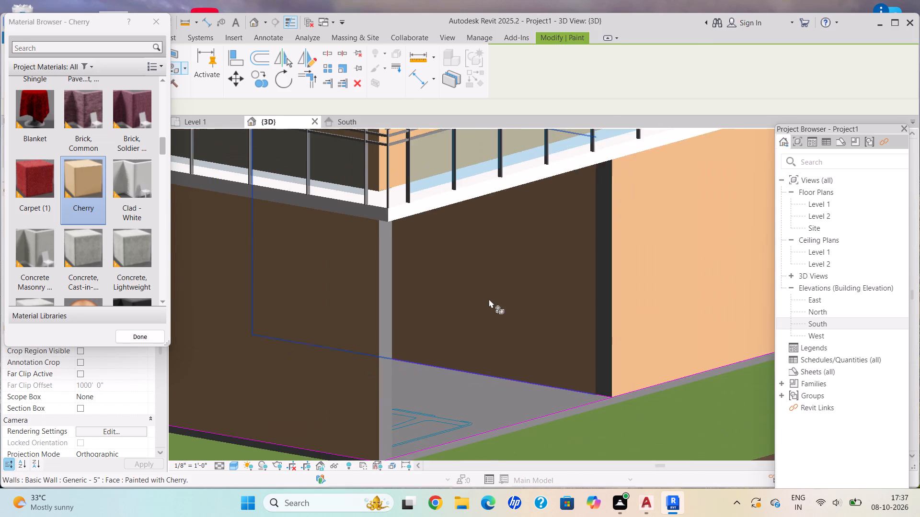
pyautogui.scroll(-3, 489, 299)
pyautogui.scroll(8, 587, 331)
pyautogui.click(592, 334)
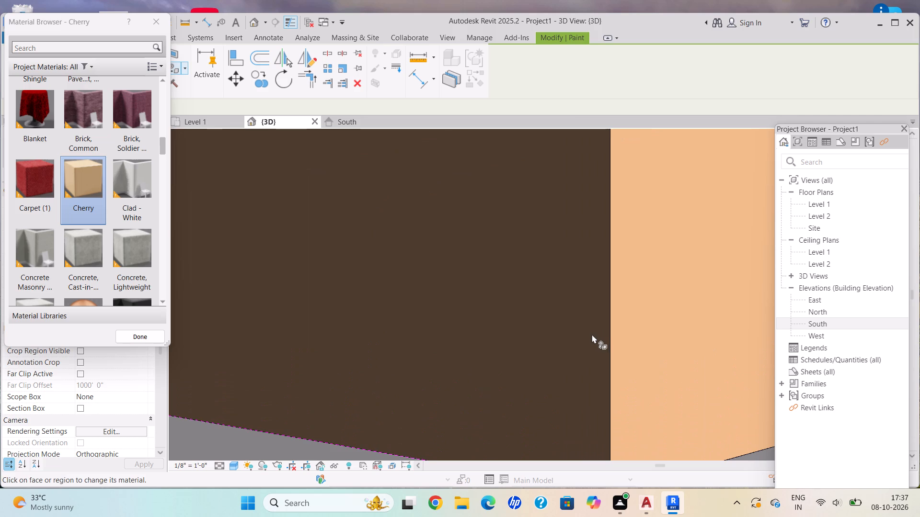
# Paint the car bay's inner wall face on the side opposite the entrance door with Cherry.
pyautogui.scroll(-11, 590, 333)
pyautogui.keyDown('shift'); pyautogui.moveTo(578, 327); pyautogui.dragTo(394, 343, button='middle'); pyautogui.keyUp('shift')
pyautogui.moveTo(368, 325); pyautogui.dragTo(373, 327, button='middle')
pyautogui.moveTo(577, 337); pyautogui.dragTo(594, 340, button='middle')
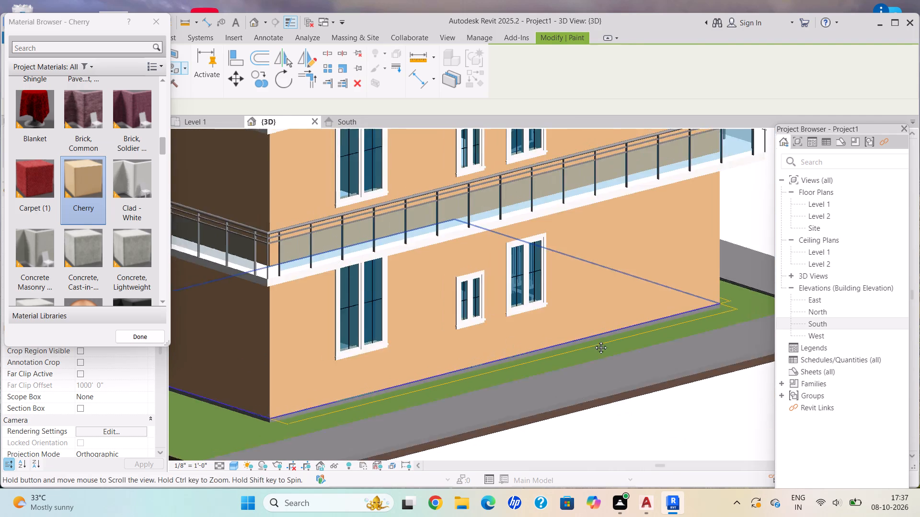
pyautogui.moveTo(594, 340); pyautogui.dragTo(611, 347, button='middle')
pyautogui.scroll(1, 602, 345)
pyautogui.moveTo(463, 356); pyautogui.dragTo(497, 355, button='middle')
pyautogui.moveTo(509, 353); pyautogui.dragTo(577, 344, button='middle')
pyautogui.scroll(3, 263, 275)
pyautogui.moveTo(269, 279); pyautogui.dragTo(282, 287, button='middle')
pyautogui.moveTo(292, 294); pyautogui.dragTo(432, 313, button='middle')
pyautogui.moveTo(478, 311); pyautogui.dragTo(483, 311, button='middle')
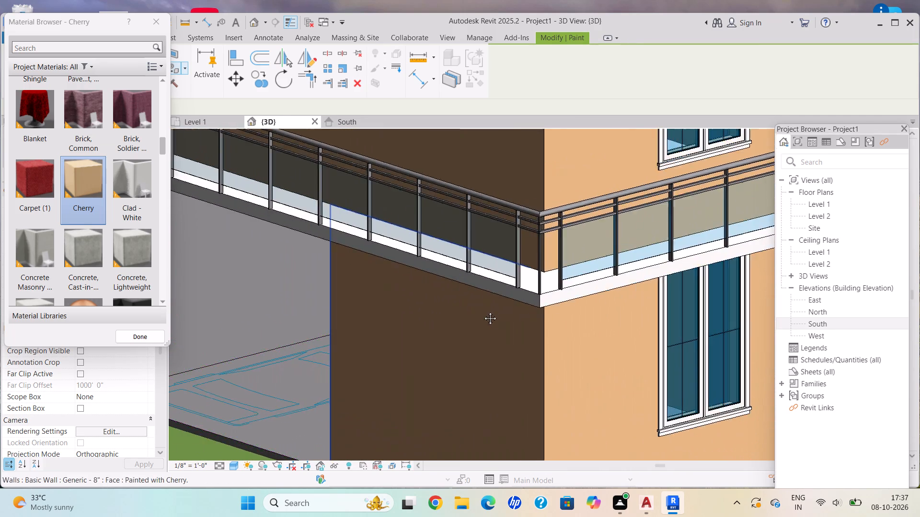
pyautogui.moveTo(483, 311); pyautogui.dragTo(492, 313, button='middle')
pyautogui.scroll(1, 300, 292)
pyautogui.scroll(-4, 300, 292)
pyautogui.moveTo(320, 303); pyautogui.dragTo(502, 380, button='middle')
pyautogui.keyDown('shift'); pyautogui.moveTo(465, 346); pyautogui.dragTo(463, 331, button='middle'); pyautogui.keyUp('shift')
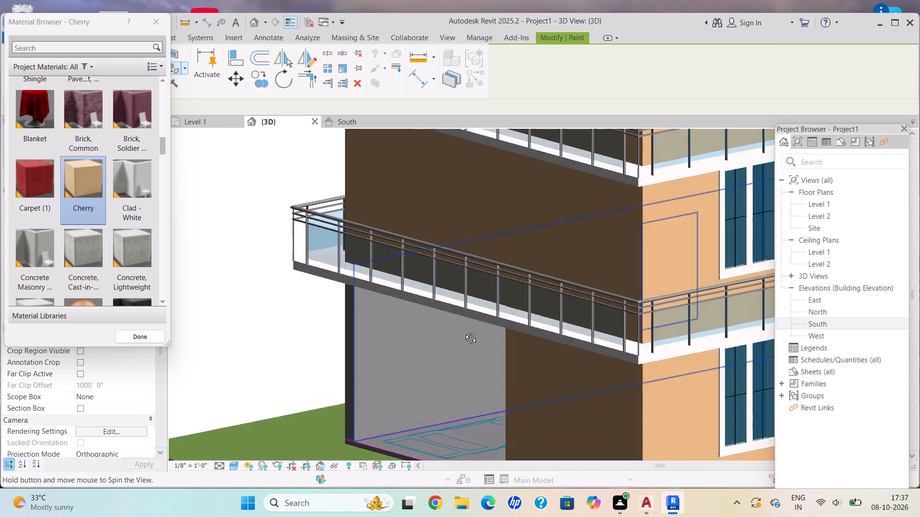
pyautogui.keyDown('shift'); pyautogui.moveTo(463, 331); pyautogui.dragTo(501, 293, button='middle'); pyautogui.keyUp('shift')
pyautogui.scroll(6, 516, 362)
pyautogui.click(503, 349)
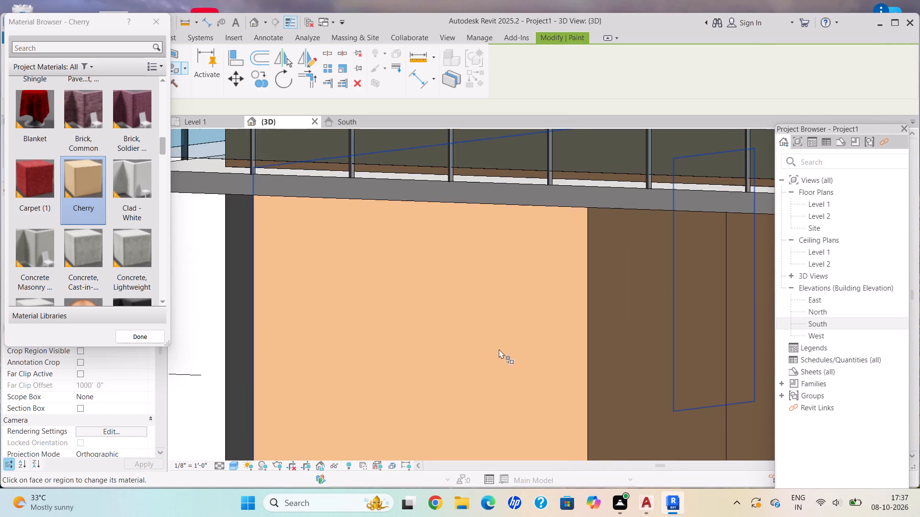
# Examine the car bay's interior walls, door area and end faces from several angles.
pyautogui.scroll(-12, 499, 348)
pyautogui.keyDown('shift'); pyautogui.moveTo(539, 356); pyautogui.dragTo(601, 415, button='middle'); pyautogui.keyUp('shift')
pyautogui.scroll(2, 630, 362)
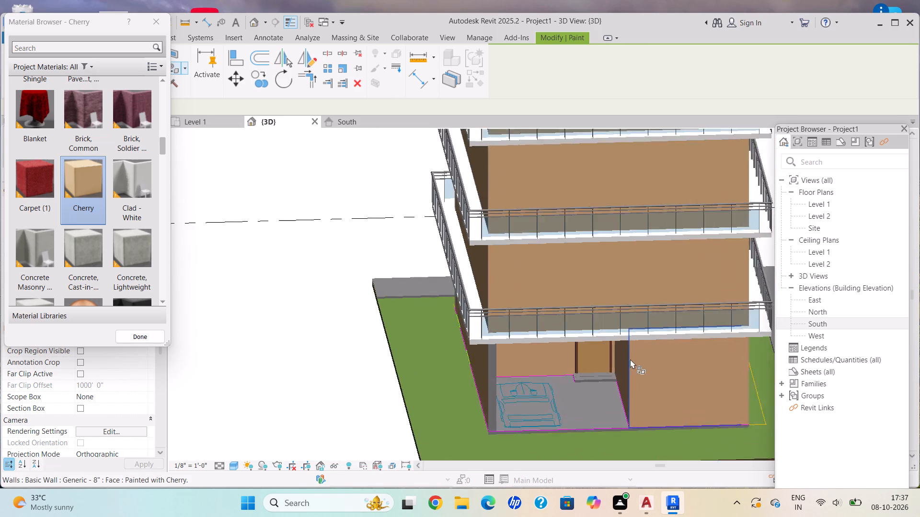
pyautogui.scroll(1, 630, 359)
pyautogui.keyDown('shift'); pyautogui.moveTo(628, 356); pyautogui.dragTo(657, 288, button='middle'); pyautogui.keyUp('shift')
pyautogui.scroll(6, 657, 315)
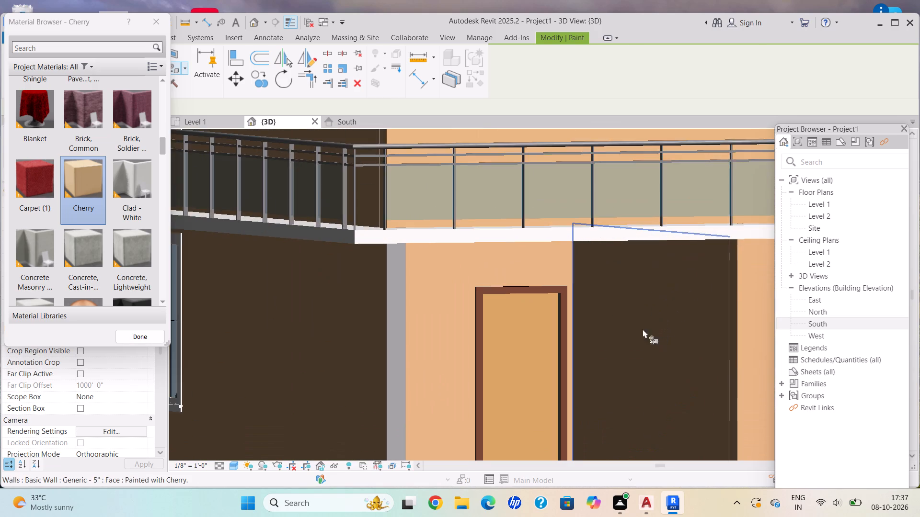
pyautogui.moveTo(641, 329); pyautogui.dragTo(633, 326, button='middle')
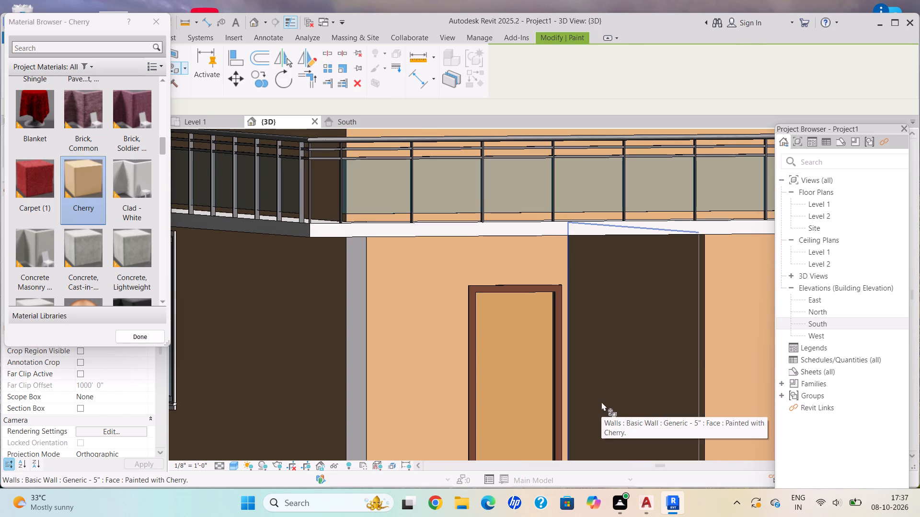
pyautogui.scroll(-4, 439, 309)
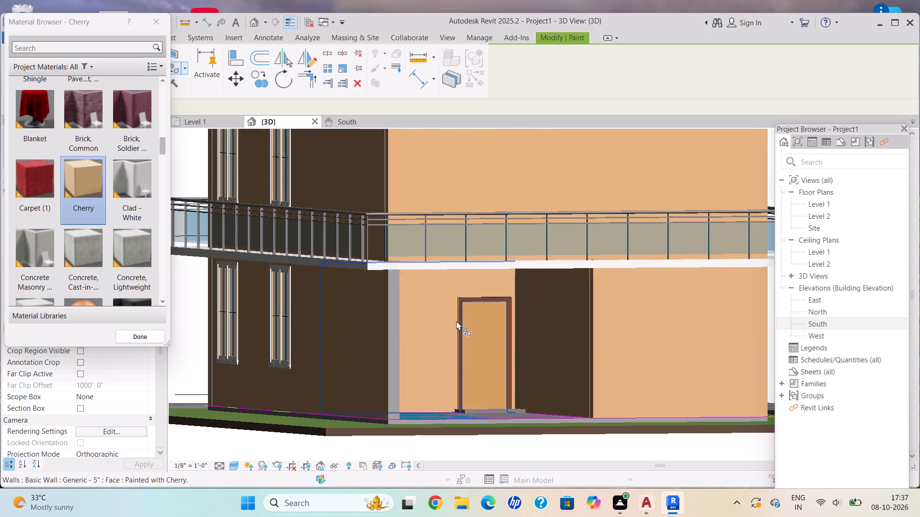
pyautogui.scroll(-1, 456, 321)
pyautogui.moveTo(455, 319); pyautogui.dragTo(418, 266, button='middle')
pyautogui.keyDown('shift'); pyautogui.moveTo(426, 311); pyautogui.dragTo(463, 353, button='middle'); pyautogui.keyUp('shift')
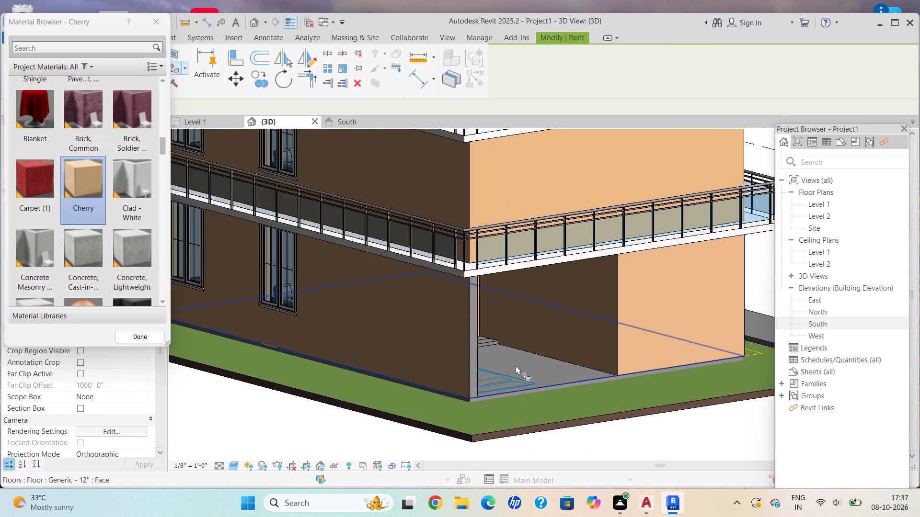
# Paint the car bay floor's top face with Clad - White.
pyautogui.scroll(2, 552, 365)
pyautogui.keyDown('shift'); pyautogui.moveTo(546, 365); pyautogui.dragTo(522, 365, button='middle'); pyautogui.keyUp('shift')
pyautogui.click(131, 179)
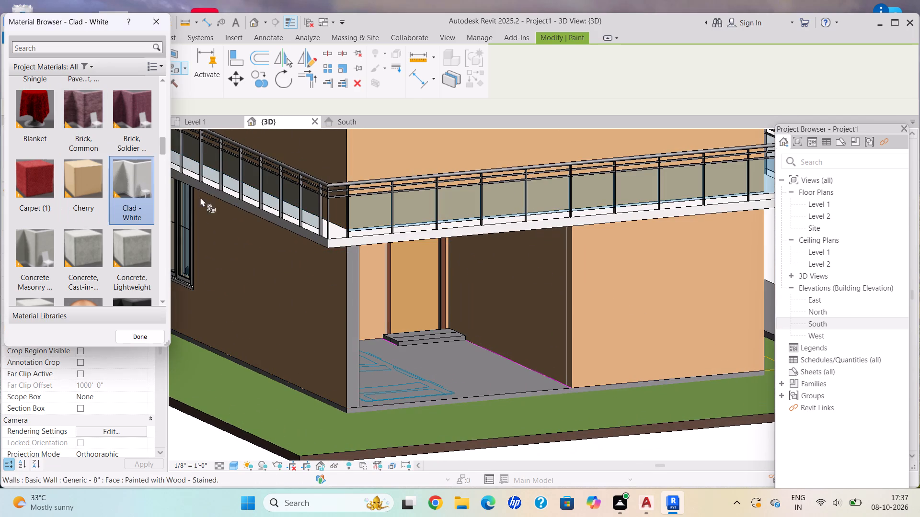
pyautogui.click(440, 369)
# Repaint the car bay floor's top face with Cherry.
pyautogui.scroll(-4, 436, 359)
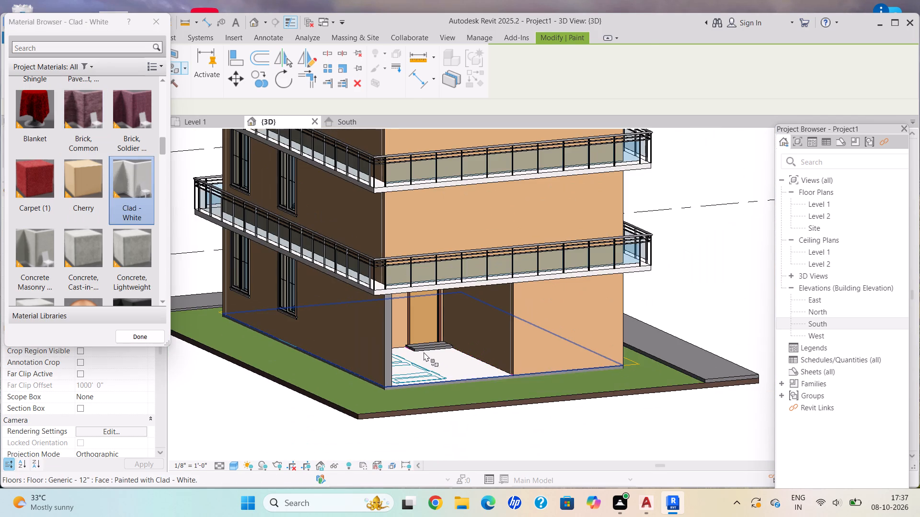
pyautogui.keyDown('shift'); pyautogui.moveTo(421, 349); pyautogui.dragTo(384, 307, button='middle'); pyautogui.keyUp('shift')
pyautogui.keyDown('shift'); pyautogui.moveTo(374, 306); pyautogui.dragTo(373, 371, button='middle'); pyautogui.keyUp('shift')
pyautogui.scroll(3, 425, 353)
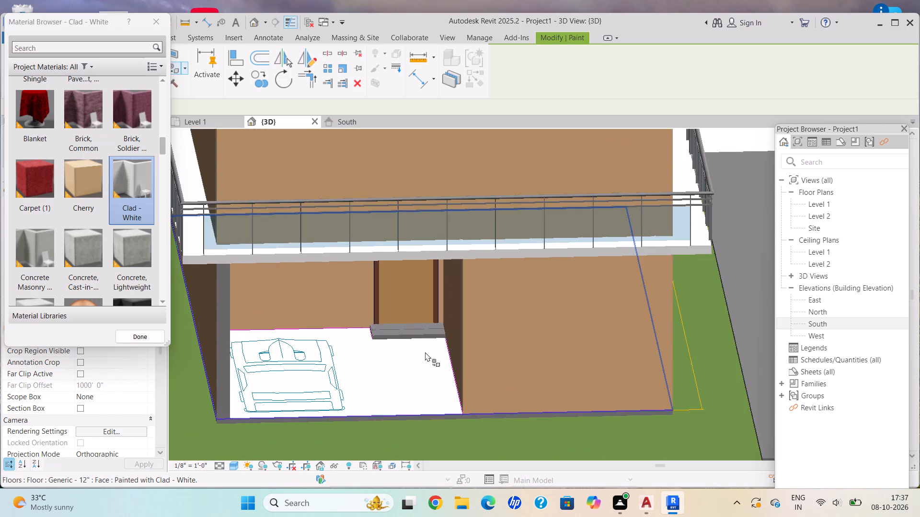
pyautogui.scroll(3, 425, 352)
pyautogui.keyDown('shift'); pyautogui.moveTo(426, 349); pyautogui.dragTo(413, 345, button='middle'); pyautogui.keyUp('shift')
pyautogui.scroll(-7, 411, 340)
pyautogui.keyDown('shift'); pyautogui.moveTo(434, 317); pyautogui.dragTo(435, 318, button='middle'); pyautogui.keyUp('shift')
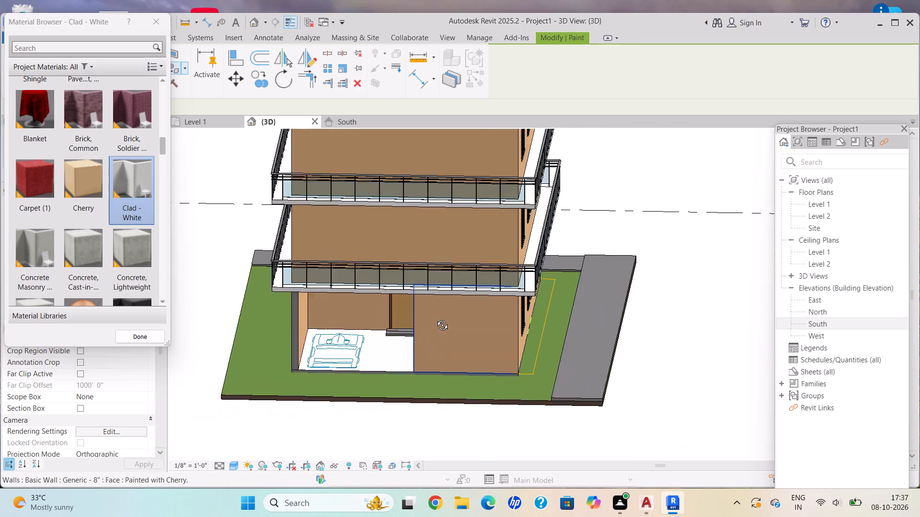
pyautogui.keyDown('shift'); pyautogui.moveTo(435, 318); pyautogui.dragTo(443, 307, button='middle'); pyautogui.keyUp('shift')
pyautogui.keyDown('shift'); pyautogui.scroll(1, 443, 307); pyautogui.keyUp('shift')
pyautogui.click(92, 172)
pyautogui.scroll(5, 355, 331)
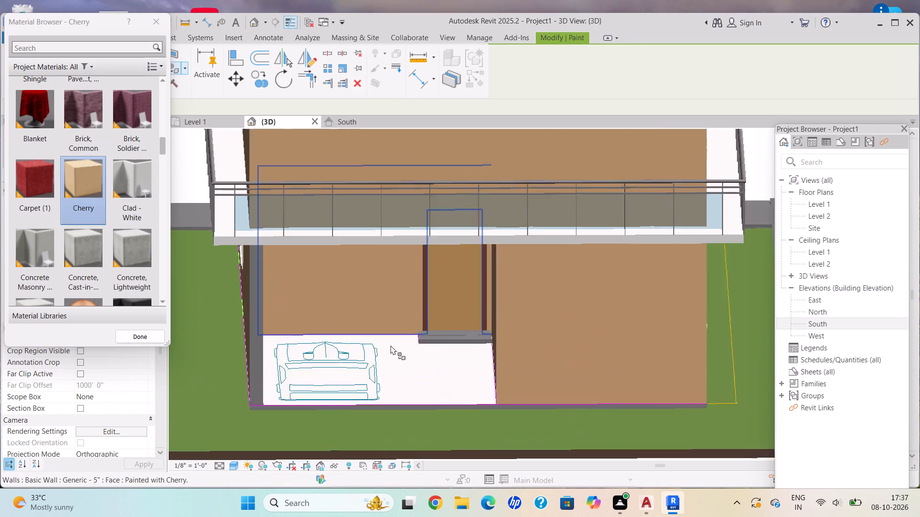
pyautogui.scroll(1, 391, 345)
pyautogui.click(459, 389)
# Repaint the car bay floor's top face with Carpet (1).
pyautogui.scroll(-3, 447, 373)
pyautogui.keyDown('shift'); pyautogui.moveTo(448, 360); pyautogui.dragTo(464, 303, button='middle'); pyautogui.keyUp('shift')
pyautogui.scroll(2, 501, 313)
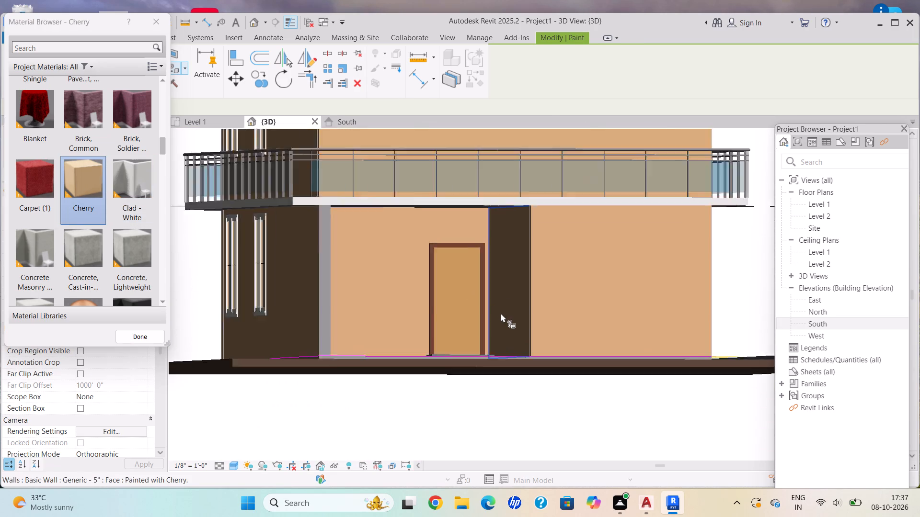
pyautogui.scroll(2, 501, 313)
pyautogui.keyDown('shift'); pyautogui.moveTo(496, 325); pyautogui.dragTo(500, 375, button='middle'); pyautogui.keyUp('shift')
pyautogui.keyDown('shift'); pyautogui.moveTo(500, 378); pyautogui.dragTo(502, 431, button='middle'); pyautogui.keyUp('shift')
pyautogui.scroll(-3, 486, 401)
pyautogui.keyDown('shift'); pyautogui.moveTo(475, 391); pyautogui.dragTo(438, 303, button='middle'); pyautogui.keyUp('shift')
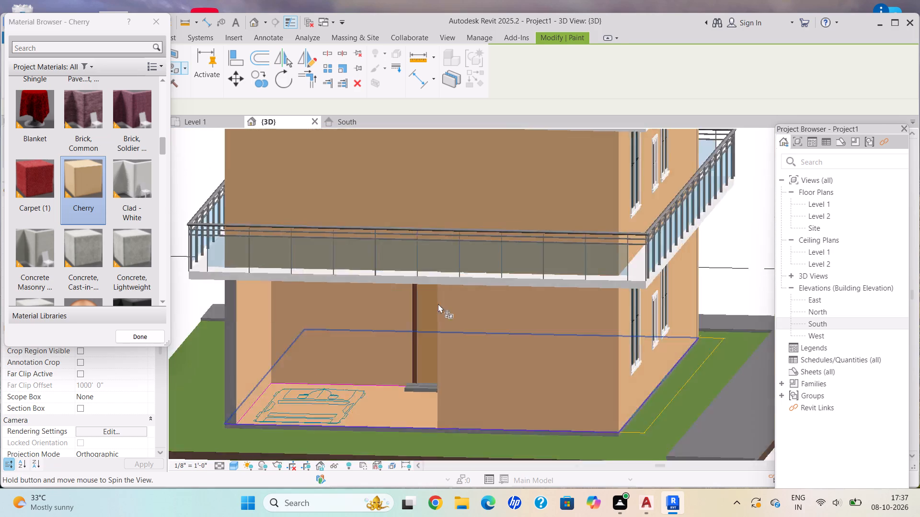
pyautogui.keyDown('shift'); pyautogui.moveTo(438, 303); pyautogui.dragTo(438, 311, button='middle'); pyautogui.keyUp('shift')
pyautogui.keyDown('shift'); pyautogui.moveTo(438, 298); pyautogui.dragTo(438, 285, button='middle'); pyautogui.keyUp('shift')
pyautogui.scroll(-4, 438, 284)
pyautogui.moveTo(458, 288); pyautogui.dragTo(475, 299, button='middle')
pyautogui.scroll(3, 464, 312)
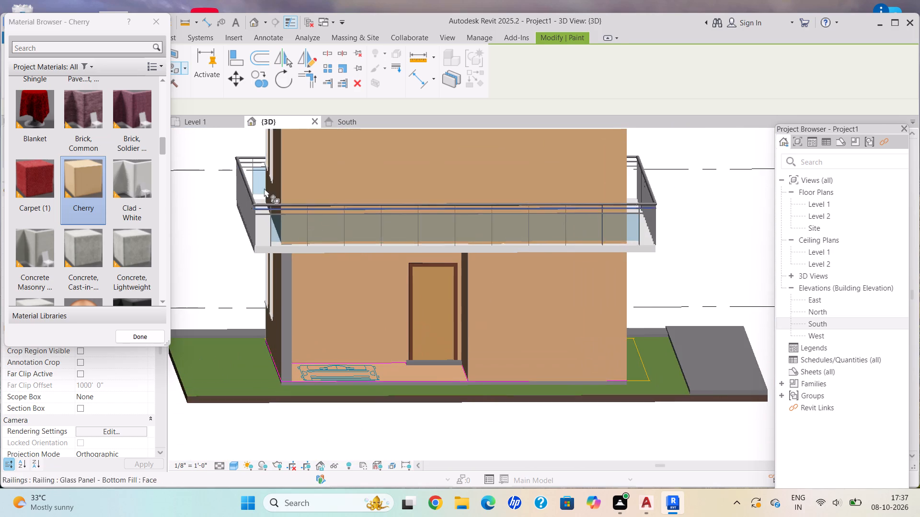
pyautogui.click(46, 181)
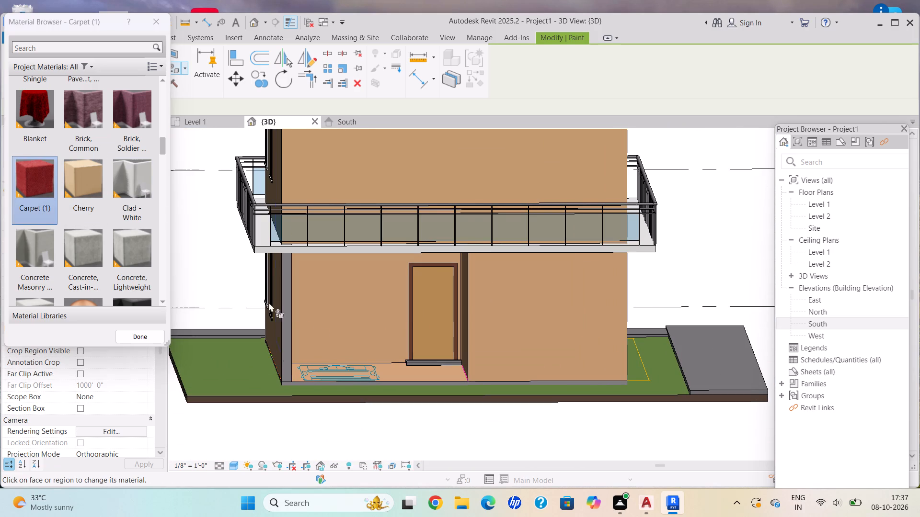
pyautogui.scroll(4, 325, 325)
pyautogui.keyDown('shift'); pyautogui.moveTo(392, 382); pyautogui.dragTo(395, 390, button='middle'); pyautogui.keyUp('shift')
pyautogui.keyDown('shift'); pyautogui.moveTo(398, 397); pyautogui.dragTo(417, 438, button='middle'); pyautogui.keyUp('shift')
pyautogui.click(483, 398)
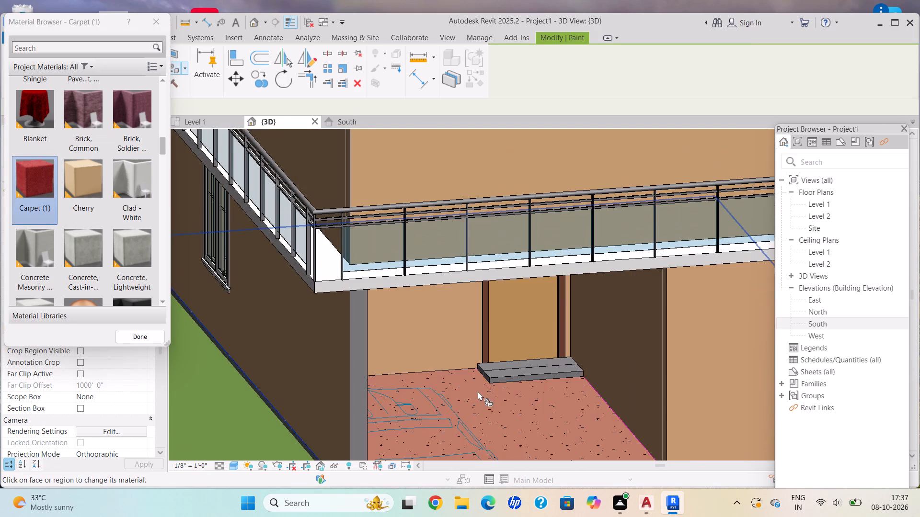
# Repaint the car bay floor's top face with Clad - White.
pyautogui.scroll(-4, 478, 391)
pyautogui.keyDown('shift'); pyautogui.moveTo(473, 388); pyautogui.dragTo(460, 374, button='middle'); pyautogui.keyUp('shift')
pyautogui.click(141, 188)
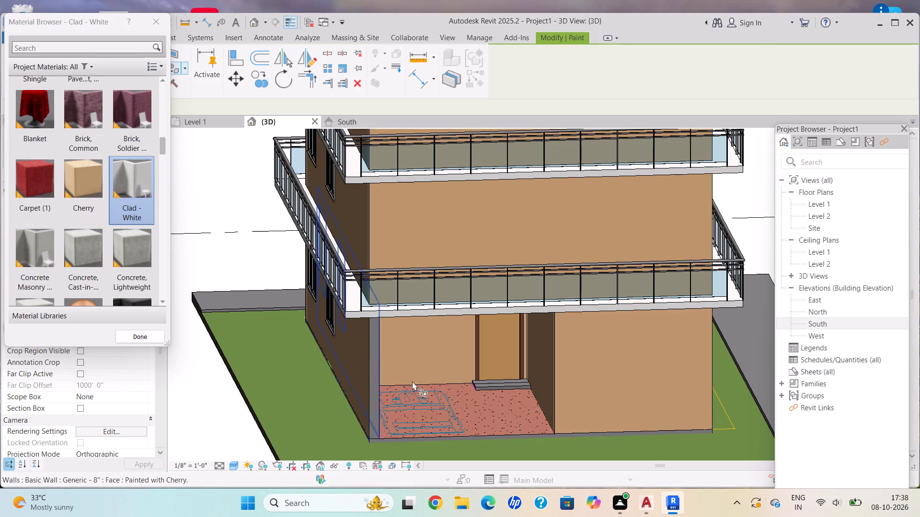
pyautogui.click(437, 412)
# Examine the building's balconies, outer walls and car bay from several angles.
pyautogui.scroll(-3, 430, 371)
pyautogui.keyDown('shift'); pyautogui.moveTo(428, 369); pyautogui.dragTo(413, 324, button='middle'); pyautogui.keyUp('shift')
pyautogui.keyDown('shift'); pyautogui.moveTo(410, 318); pyautogui.dragTo(397, 282, button='middle'); pyautogui.keyUp('shift')
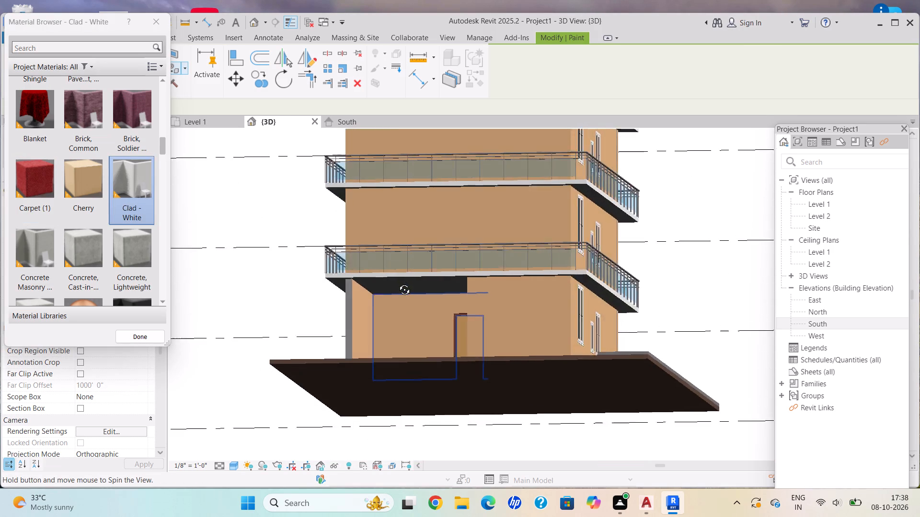
pyautogui.keyDown('shift'); pyautogui.moveTo(397, 282); pyautogui.dragTo(422, 298, button='middle'); pyautogui.keyUp('shift')
pyautogui.scroll(7, 424, 298)
pyautogui.keyDown('shift'); pyautogui.moveTo(479, 338); pyautogui.dragTo(580, 419, button='middle'); pyautogui.keyUp('shift')
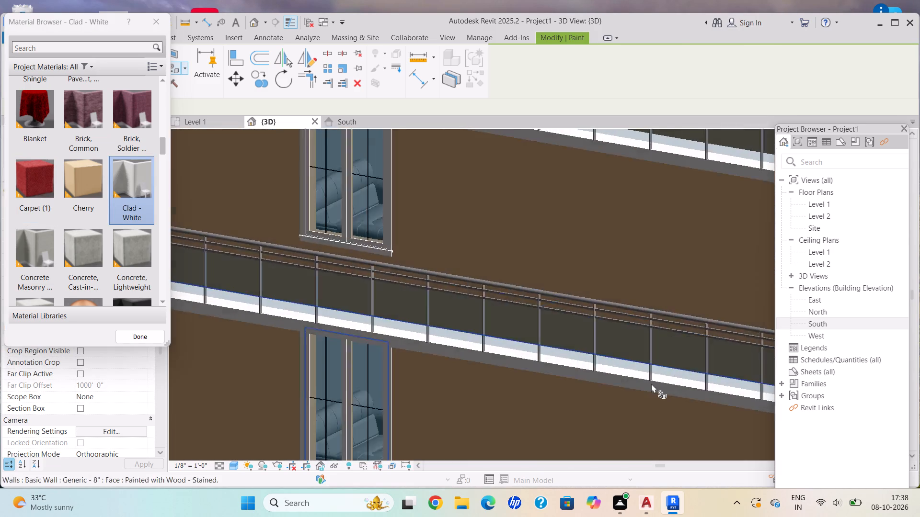
pyautogui.scroll(-2, 653, 379)
pyautogui.moveTo(621, 360); pyautogui.dragTo(440, 261, button='middle')
pyautogui.keyDown('shift'); pyautogui.moveTo(677, 333); pyautogui.dragTo(642, 323, button='middle'); pyautogui.keyUp('shift')
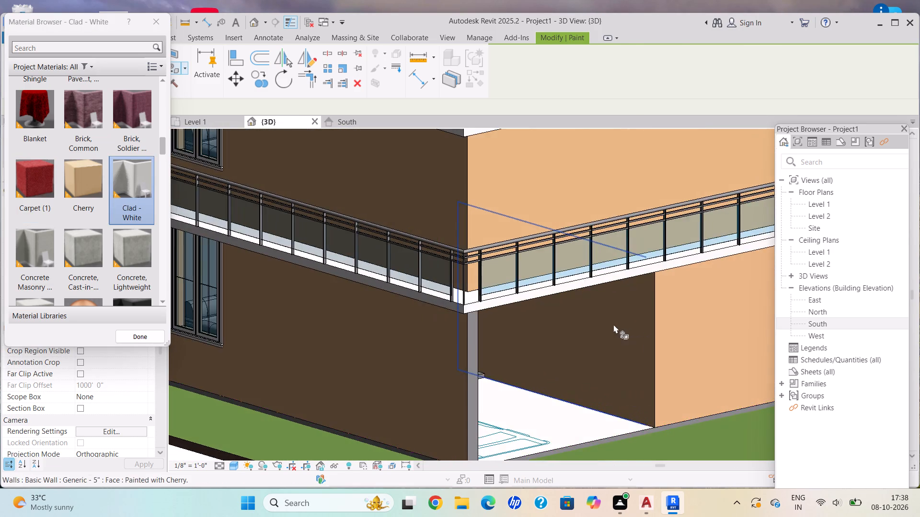
pyautogui.keyDown('shift'); pyautogui.moveTo(610, 323); pyautogui.dragTo(552, 311, button='middle'); pyautogui.keyUp('shift')
pyautogui.scroll(-3, 536, 311)
pyautogui.keyDown('shift'); pyautogui.moveTo(536, 311); pyautogui.dragTo(547, 322, button='middle'); pyautogui.keyUp('shift')
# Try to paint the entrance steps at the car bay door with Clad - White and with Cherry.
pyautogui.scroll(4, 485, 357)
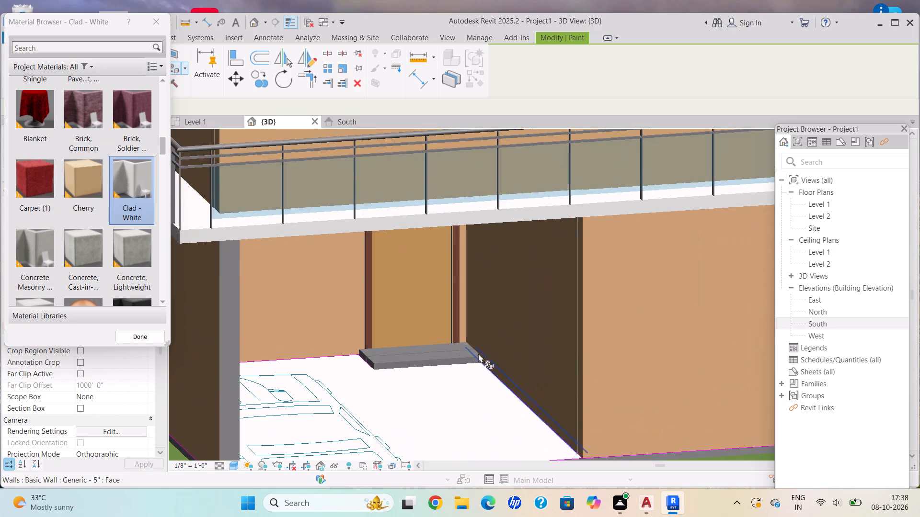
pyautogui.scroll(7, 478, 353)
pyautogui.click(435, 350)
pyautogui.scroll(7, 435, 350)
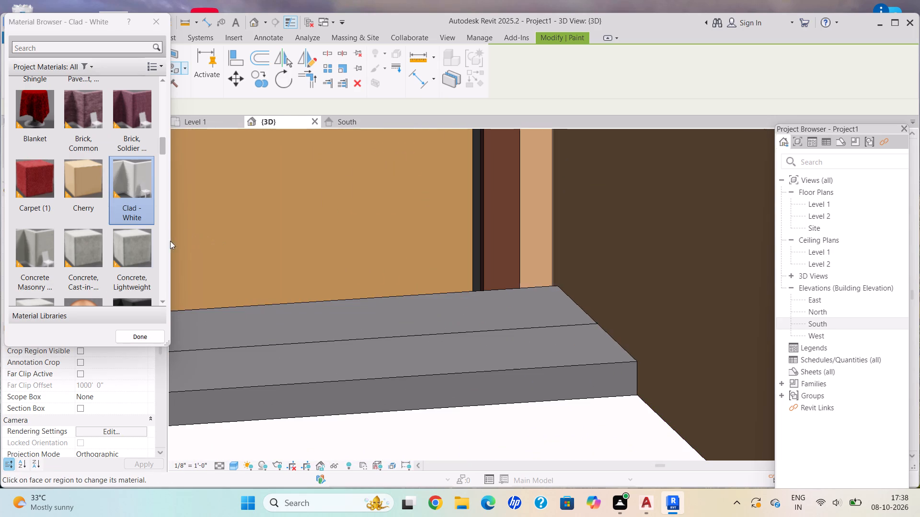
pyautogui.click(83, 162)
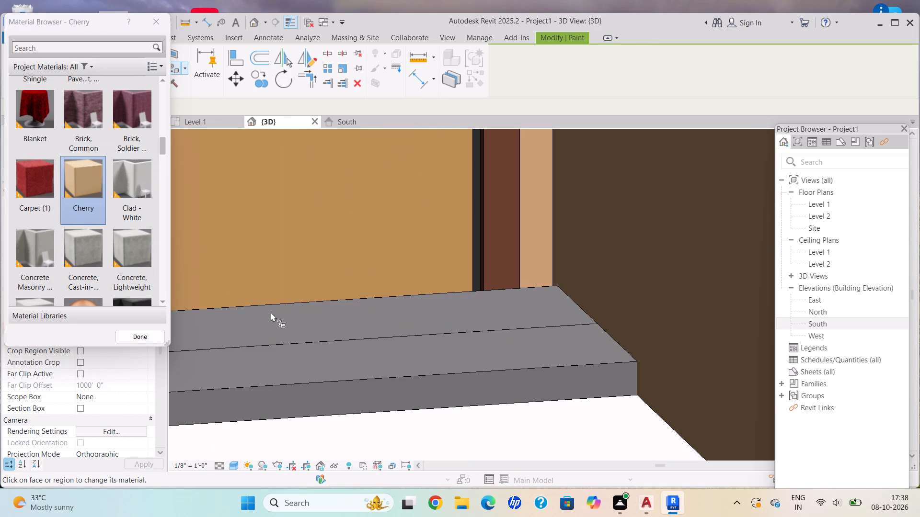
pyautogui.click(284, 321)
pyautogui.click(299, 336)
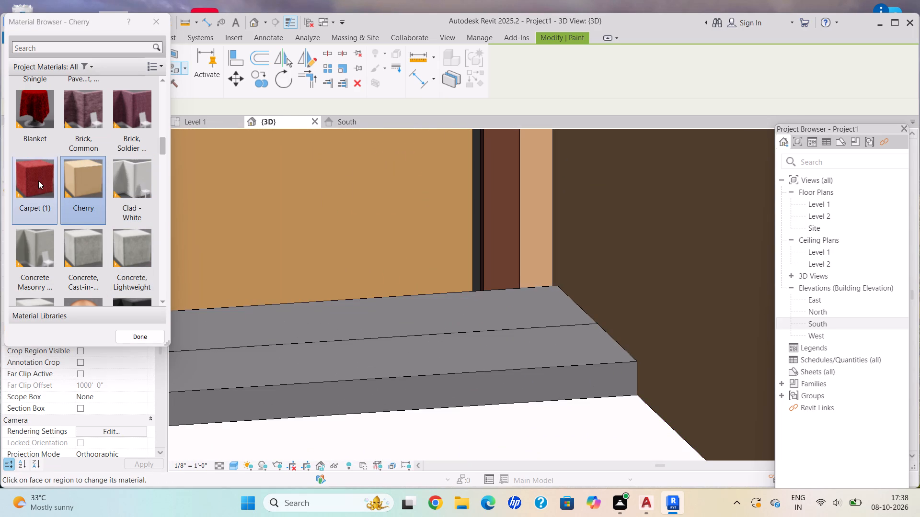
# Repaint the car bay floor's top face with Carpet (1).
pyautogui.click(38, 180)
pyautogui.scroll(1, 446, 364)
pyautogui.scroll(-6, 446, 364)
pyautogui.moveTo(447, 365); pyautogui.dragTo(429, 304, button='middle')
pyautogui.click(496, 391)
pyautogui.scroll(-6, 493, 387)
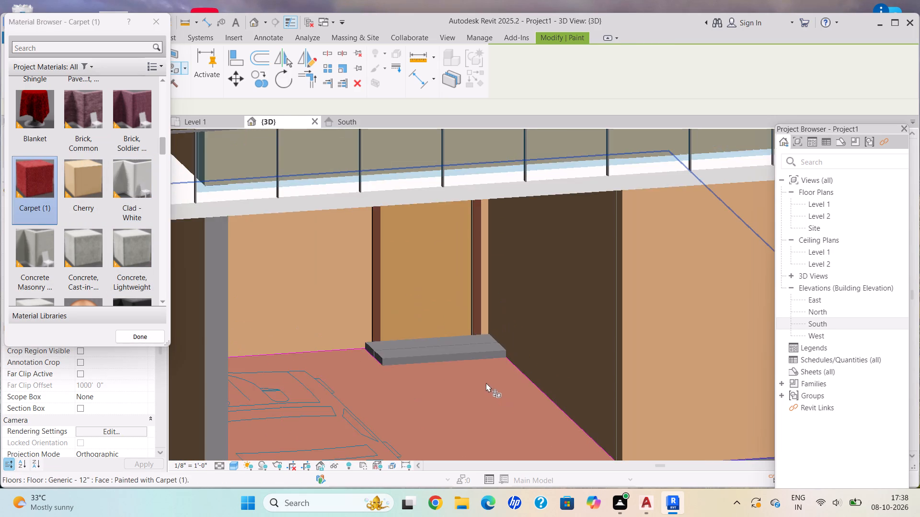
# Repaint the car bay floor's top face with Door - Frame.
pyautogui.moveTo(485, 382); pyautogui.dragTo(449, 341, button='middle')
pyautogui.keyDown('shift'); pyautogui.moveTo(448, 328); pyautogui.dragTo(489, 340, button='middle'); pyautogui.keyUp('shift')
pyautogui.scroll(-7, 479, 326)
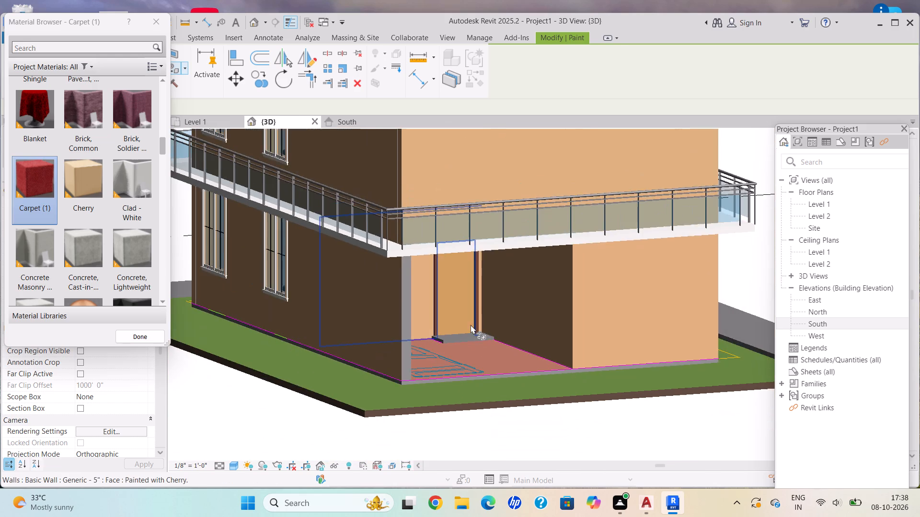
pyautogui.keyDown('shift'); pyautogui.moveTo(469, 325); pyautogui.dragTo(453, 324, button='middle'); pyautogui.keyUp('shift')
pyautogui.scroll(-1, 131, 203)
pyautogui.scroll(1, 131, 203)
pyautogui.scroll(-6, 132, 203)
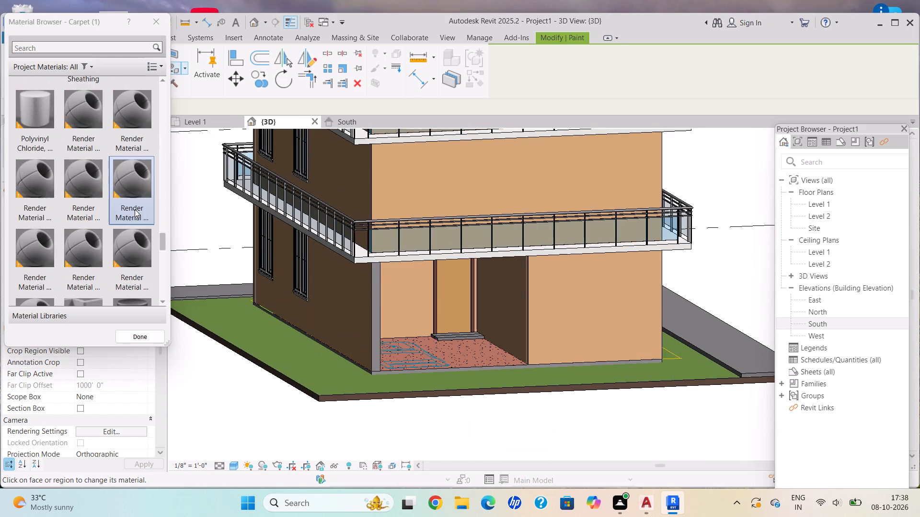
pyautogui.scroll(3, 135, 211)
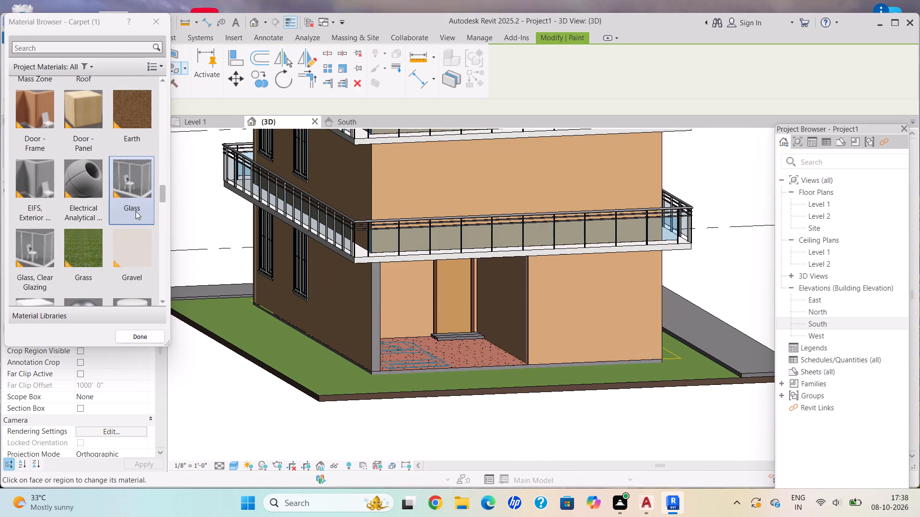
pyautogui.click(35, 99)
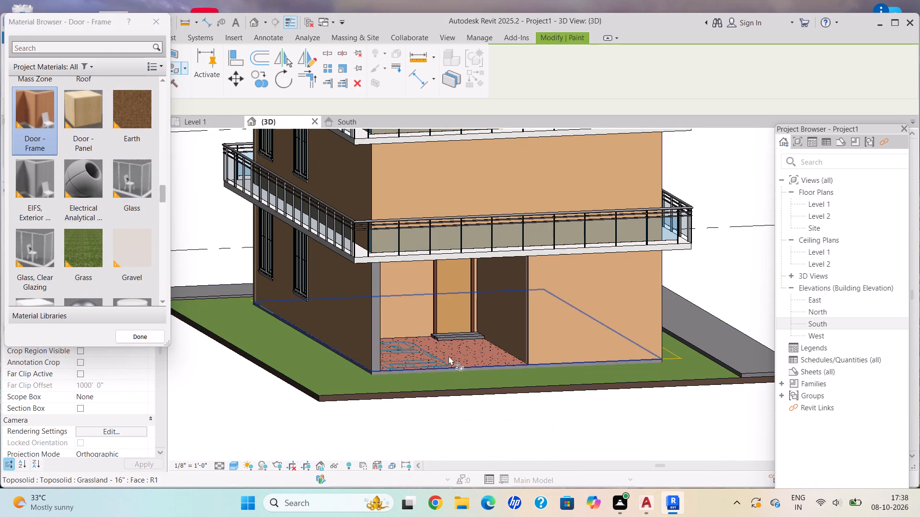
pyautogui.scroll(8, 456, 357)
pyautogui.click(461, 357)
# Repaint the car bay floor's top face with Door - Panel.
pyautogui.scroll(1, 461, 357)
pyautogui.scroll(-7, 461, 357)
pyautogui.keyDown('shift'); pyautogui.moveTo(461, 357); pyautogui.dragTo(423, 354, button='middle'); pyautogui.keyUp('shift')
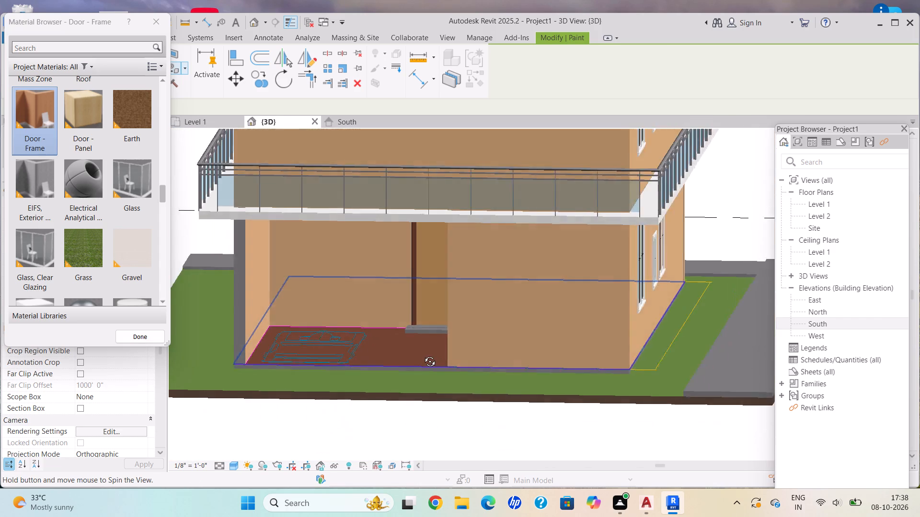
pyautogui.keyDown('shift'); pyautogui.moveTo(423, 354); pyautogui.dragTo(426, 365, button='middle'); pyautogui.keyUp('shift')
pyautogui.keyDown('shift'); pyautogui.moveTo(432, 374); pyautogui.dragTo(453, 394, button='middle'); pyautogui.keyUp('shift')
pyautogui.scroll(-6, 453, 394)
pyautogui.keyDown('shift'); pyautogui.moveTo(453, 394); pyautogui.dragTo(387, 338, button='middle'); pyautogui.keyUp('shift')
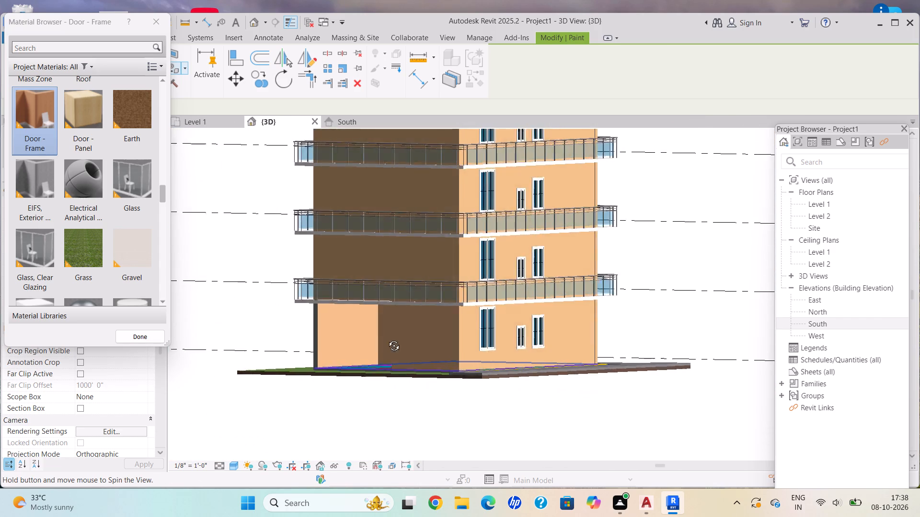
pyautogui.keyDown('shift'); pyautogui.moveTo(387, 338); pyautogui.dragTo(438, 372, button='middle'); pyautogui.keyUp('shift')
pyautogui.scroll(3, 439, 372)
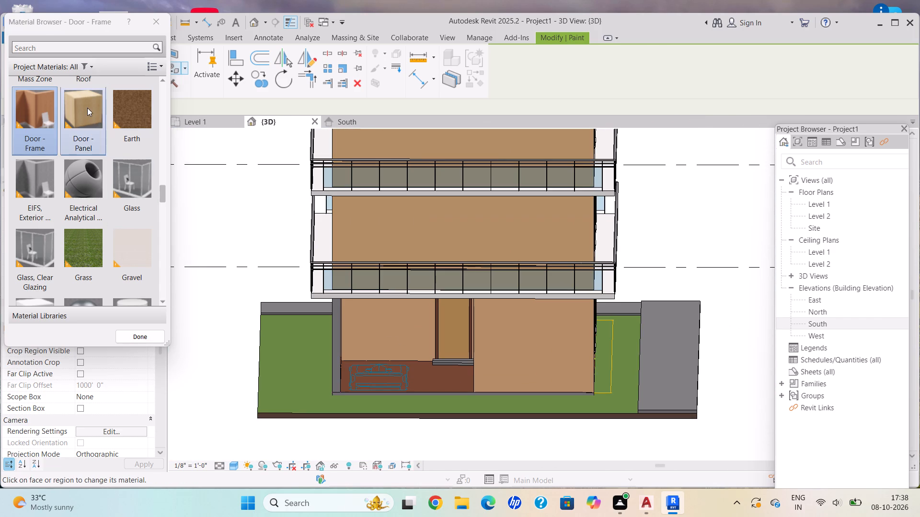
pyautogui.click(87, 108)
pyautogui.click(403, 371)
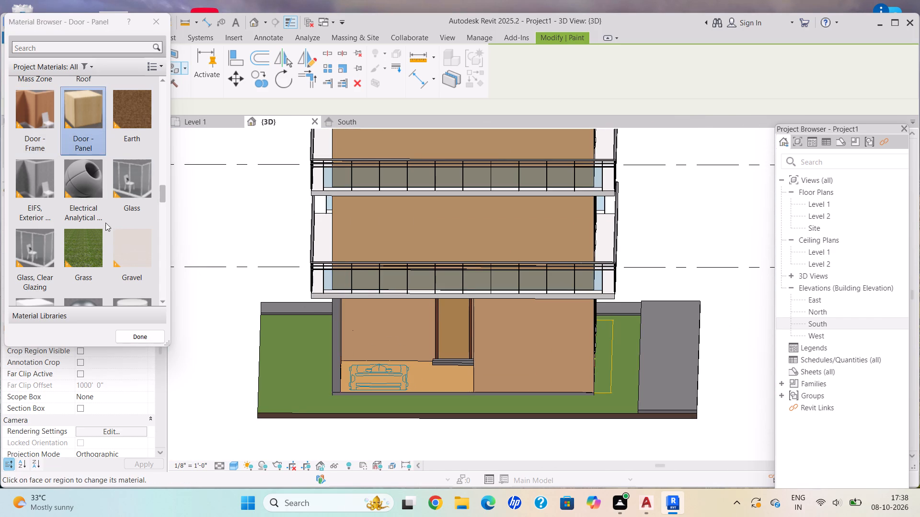
# Repaint the car bay floor's top face with Plywood, Sheathing.
pyautogui.scroll(3, 107, 214)
pyautogui.scroll(3, 0, 181)
pyautogui.scroll(2, 21, 139)
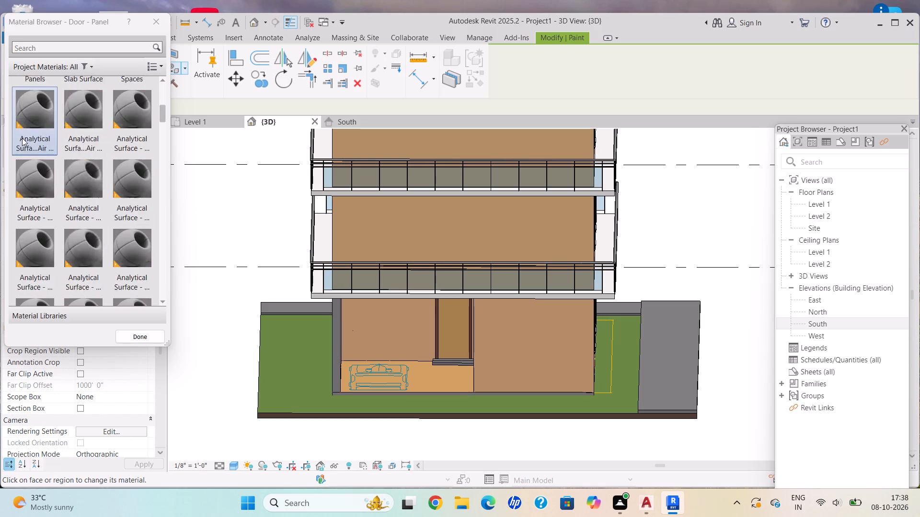
pyautogui.scroll(1, 22, 138)
pyautogui.scroll(-4, 78, 161)
pyautogui.scroll(5, 102, 173)
pyautogui.scroll(-2, 102, 177)
pyautogui.scroll(4, 102, 179)
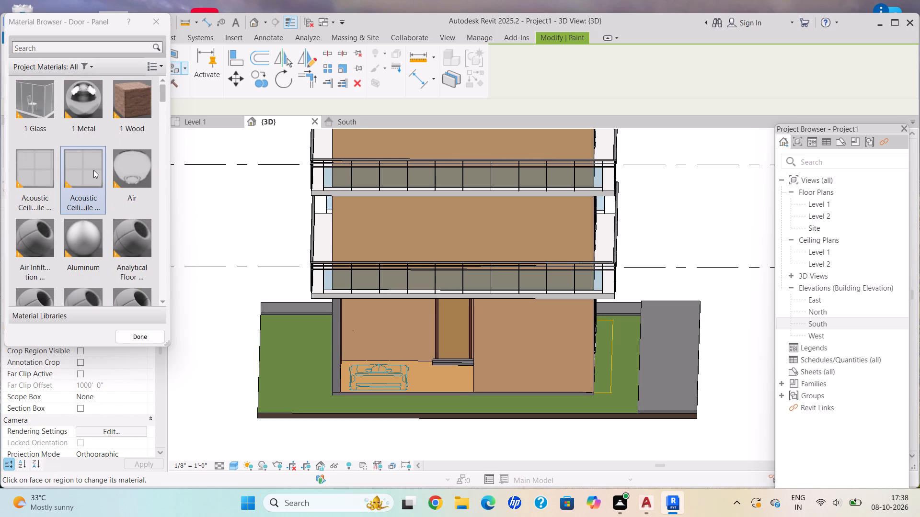
pyautogui.scroll(-9, 93, 170)
pyautogui.click(80, 100)
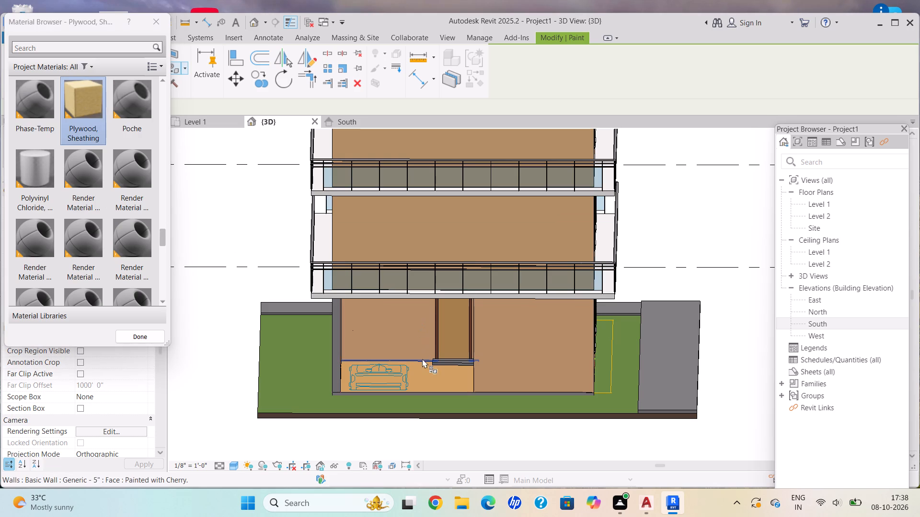
pyautogui.click(421, 369)
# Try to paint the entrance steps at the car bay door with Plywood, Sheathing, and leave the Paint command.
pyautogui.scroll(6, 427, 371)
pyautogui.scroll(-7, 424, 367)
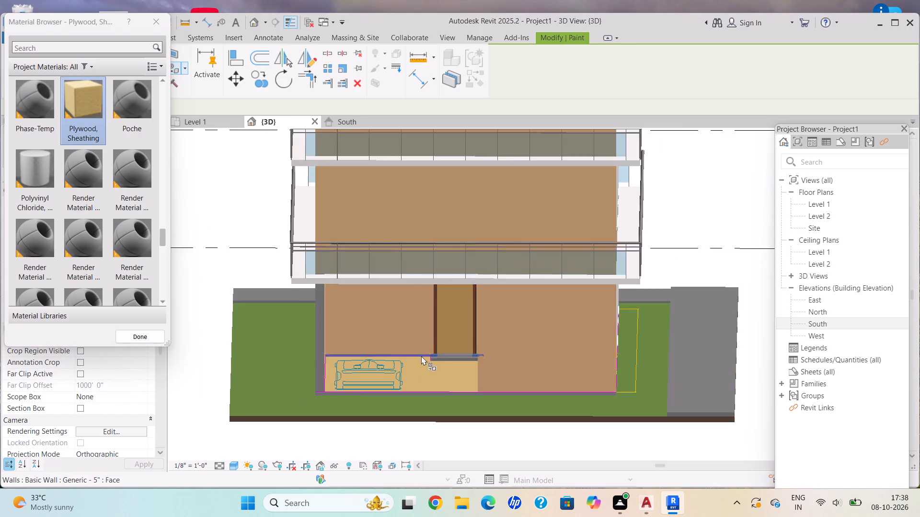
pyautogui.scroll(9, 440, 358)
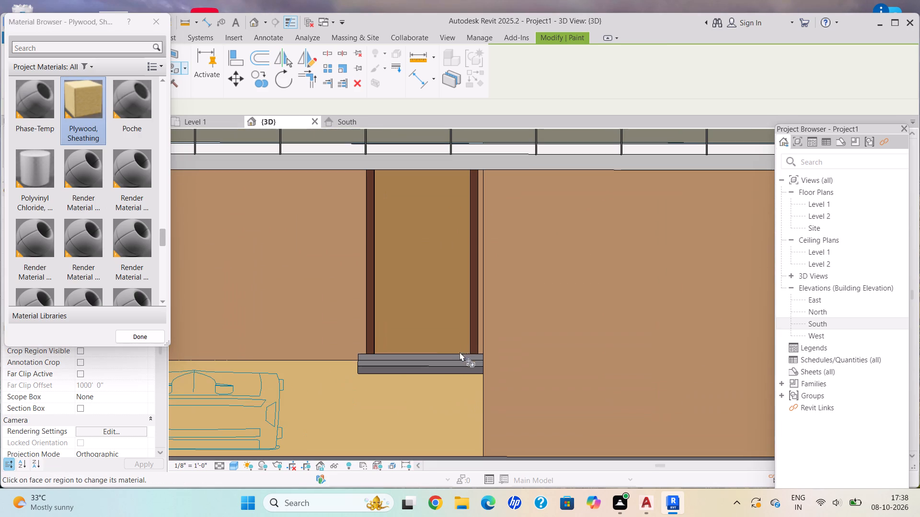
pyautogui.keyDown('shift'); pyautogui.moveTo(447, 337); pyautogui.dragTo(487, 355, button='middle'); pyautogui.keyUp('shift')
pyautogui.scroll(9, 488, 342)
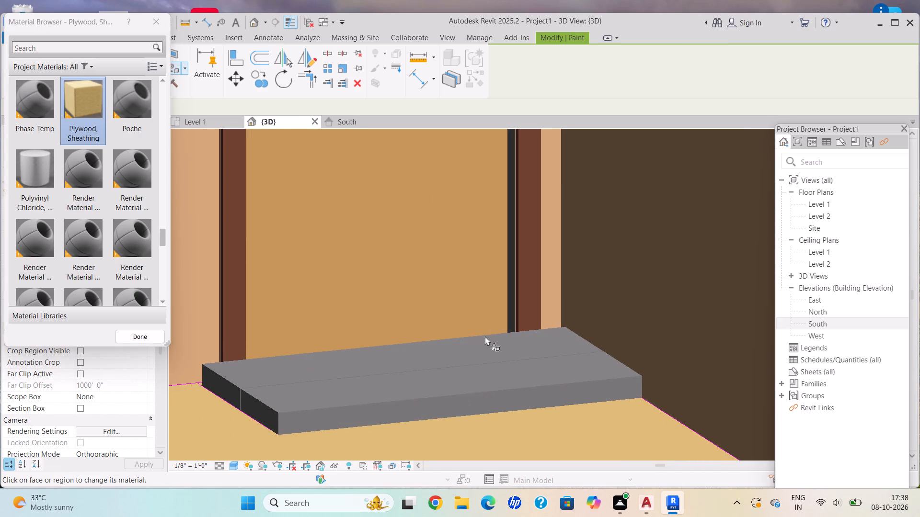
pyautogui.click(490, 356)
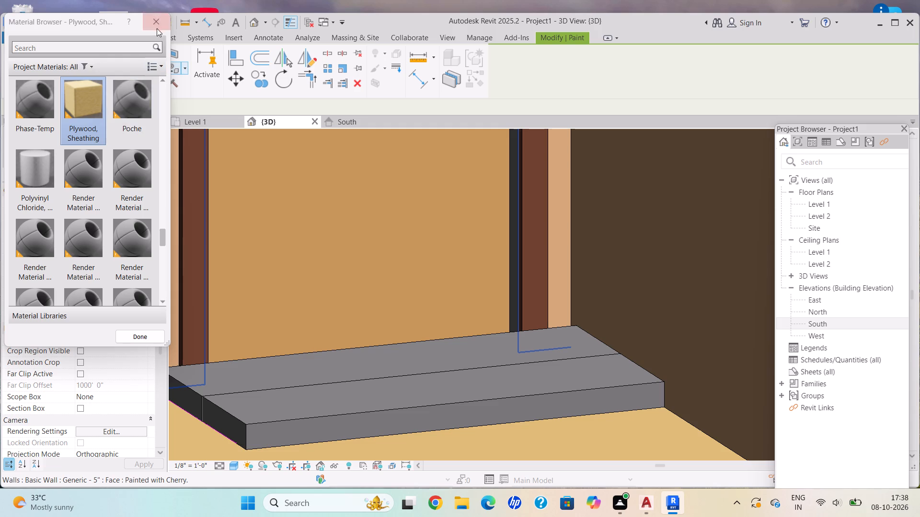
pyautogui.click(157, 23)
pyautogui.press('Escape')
# Open the entrance steps model at the car bay door for in-place editing.
pyautogui.click(490, 403)
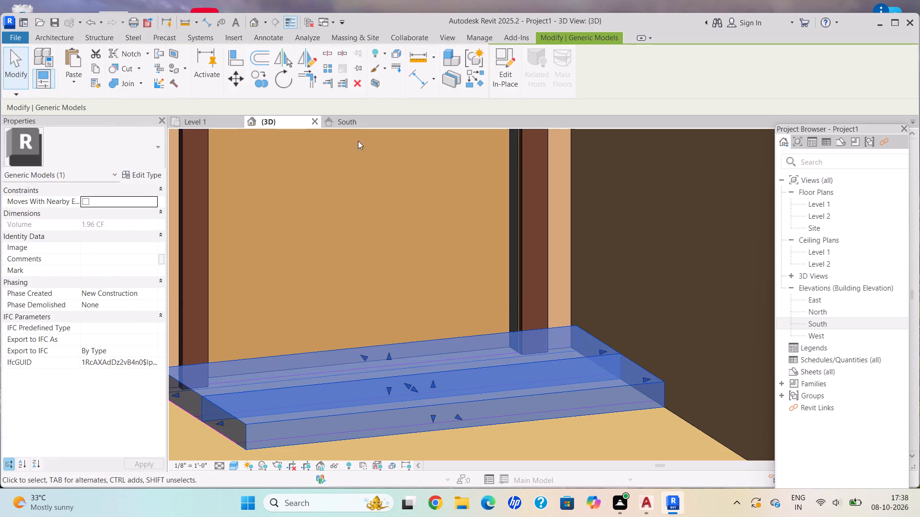
pyautogui.click(507, 77)
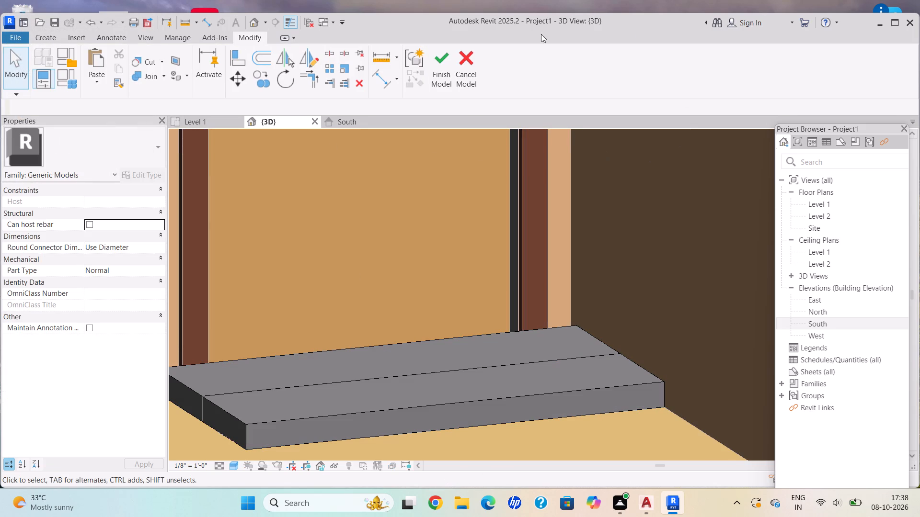
# Paint the top face of the upper entrance step with Plywood, Sheathing.
pyautogui.click(187, 72)
pyautogui.click(199, 94)
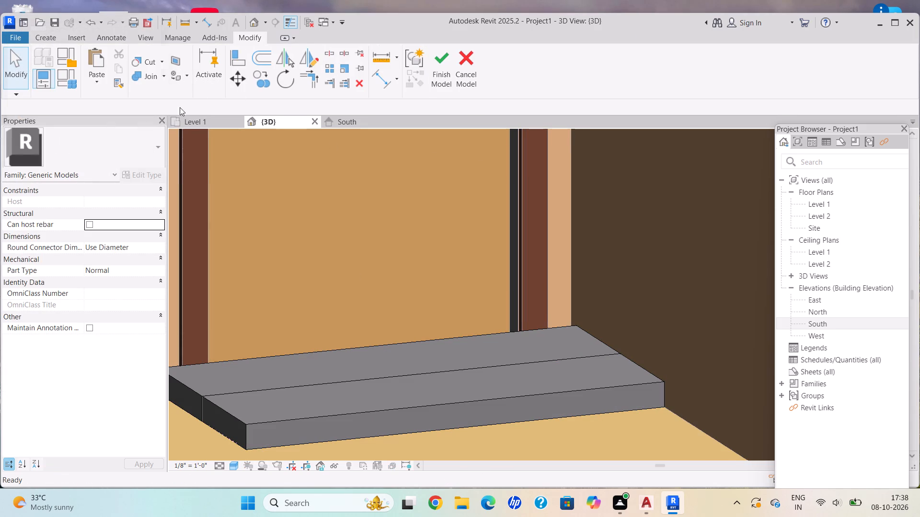
pyautogui.click(87, 180)
pyautogui.scroll(-4, 577, 340)
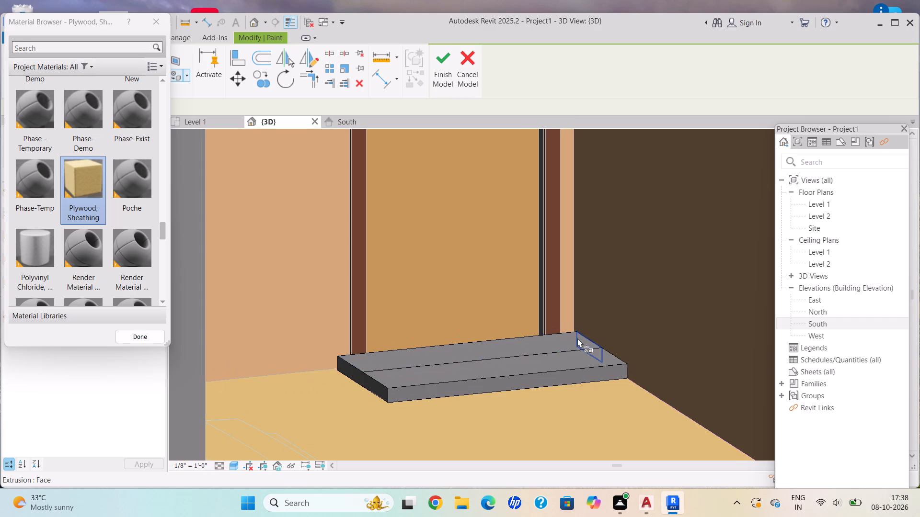
pyautogui.click(577, 338)
pyautogui.scroll(6, 519, 346)
pyautogui.click(520, 347)
# Paint the lower entrance step's top and front faces with Plywood, Sheathing.
pyautogui.scroll(-4, 520, 347)
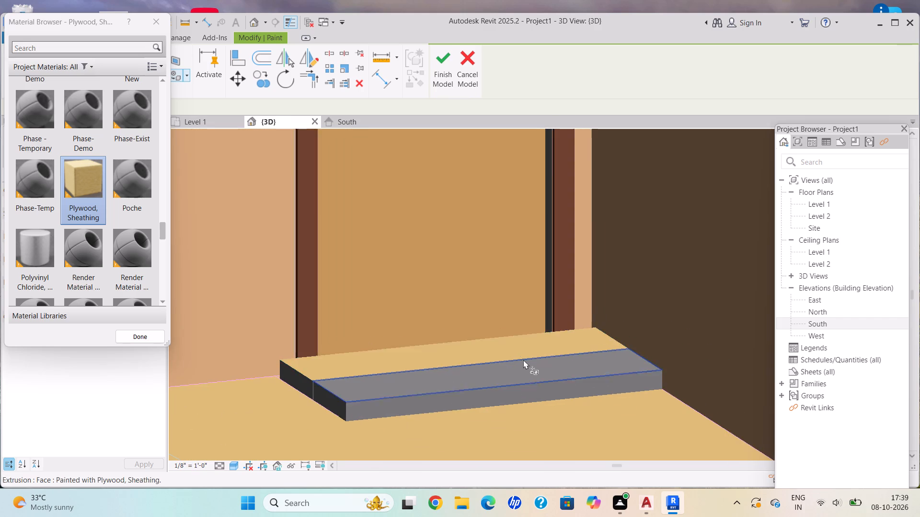
pyautogui.keyDown('shift'); pyautogui.moveTo(522, 361); pyautogui.dragTo(563, 387, button='middle'); pyautogui.keyUp('shift')
pyautogui.scroll(-1, 564, 382)
pyautogui.keyDown('shift'); pyautogui.moveTo(555, 375); pyautogui.dragTo(508, 342, button='middle'); pyautogui.keyUp('shift')
pyautogui.keyDown('shift'); pyautogui.middleClick(504, 340); pyautogui.keyUp('shift')
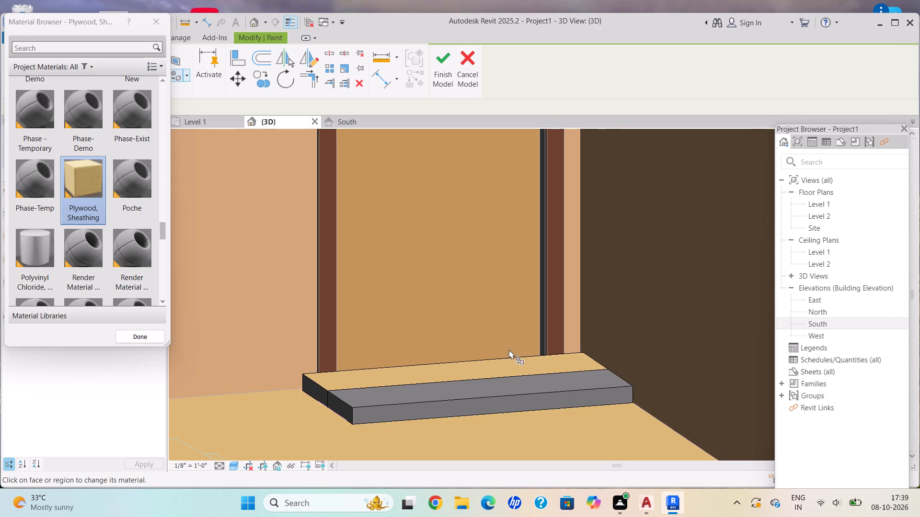
pyautogui.keyDown('shift'); pyautogui.moveTo(515, 352); pyautogui.dragTo(521, 355, button='middle'); pyautogui.keyUp('shift')
pyautogui.scroll(-3, 480, 338)
pyautogui.moveTo(481, 326); pyautogui.dragTo(445, 190, button='middle')
pyautogui.scroll(-1, 446, 267)
pyautogui.keyDown('shift'); pyautogui.moveTo(446, 267); pyautogui.dragTo(448, 308, button='middle'); pyautogui.keyUp('shift')
pyautogui.scroll(5, 428, 159)
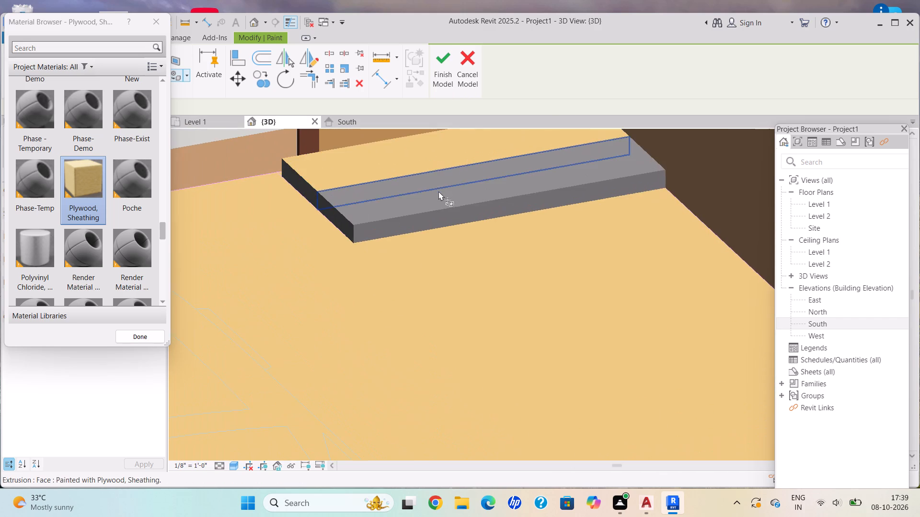
pyautogui.click(433, 186)
pyautogui.click(448, 216)
# Paint the exposed end faces of both entrance steps with Plywood, Sheathing.
pyautogui.scroll(4, 359, 250)
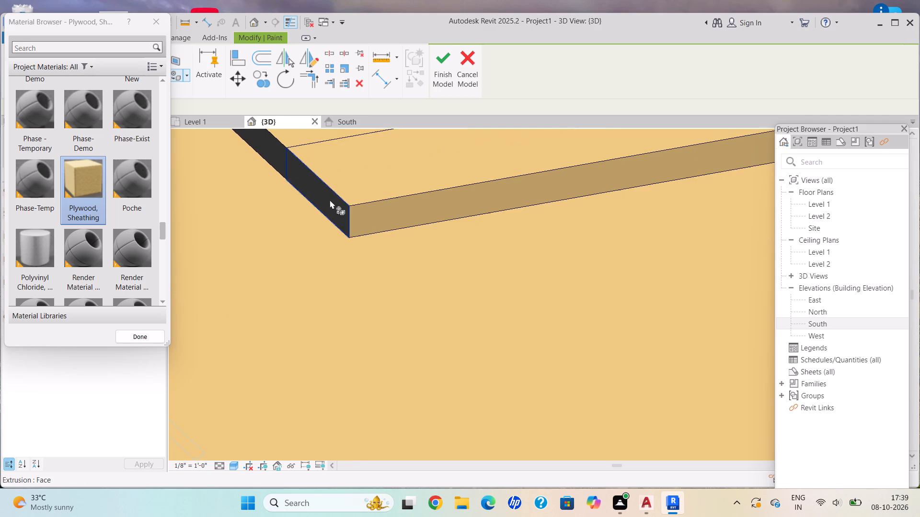
pyautogui.click(330, 200)
pyautogui.click(276, 157)
pyautogui.scroll(-9, 333, 258)
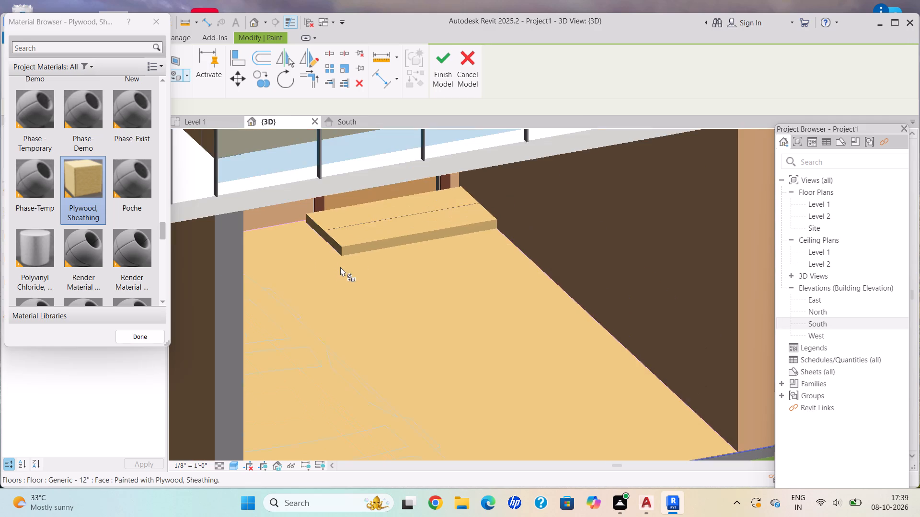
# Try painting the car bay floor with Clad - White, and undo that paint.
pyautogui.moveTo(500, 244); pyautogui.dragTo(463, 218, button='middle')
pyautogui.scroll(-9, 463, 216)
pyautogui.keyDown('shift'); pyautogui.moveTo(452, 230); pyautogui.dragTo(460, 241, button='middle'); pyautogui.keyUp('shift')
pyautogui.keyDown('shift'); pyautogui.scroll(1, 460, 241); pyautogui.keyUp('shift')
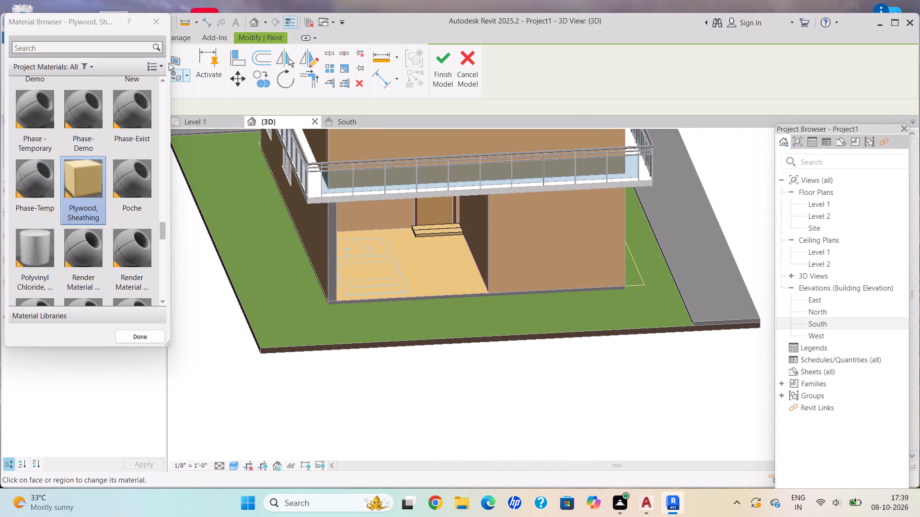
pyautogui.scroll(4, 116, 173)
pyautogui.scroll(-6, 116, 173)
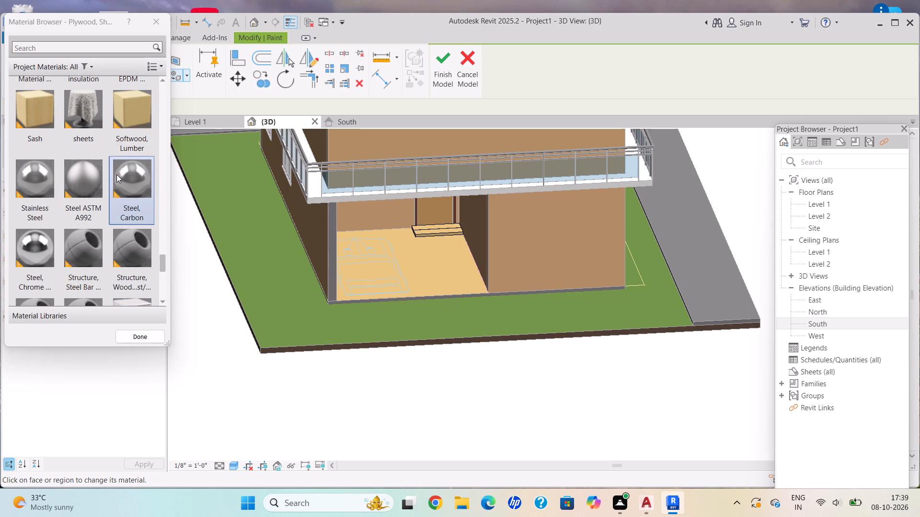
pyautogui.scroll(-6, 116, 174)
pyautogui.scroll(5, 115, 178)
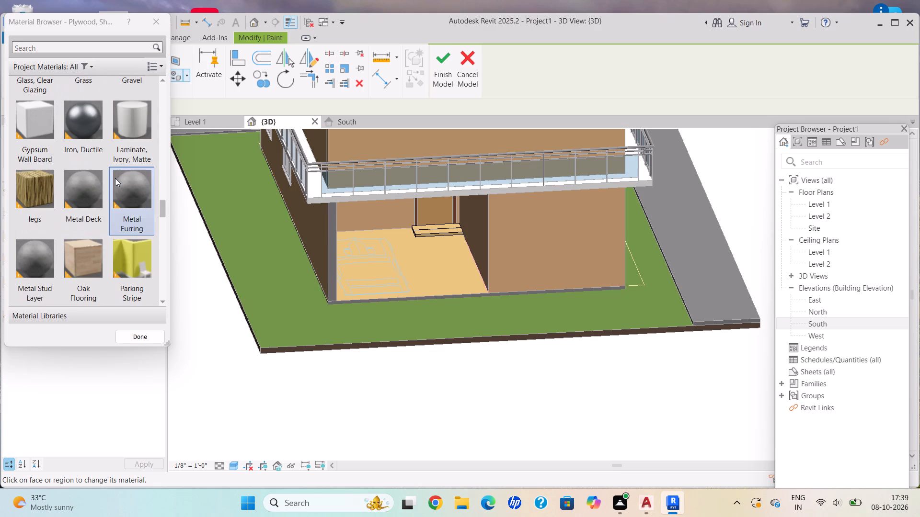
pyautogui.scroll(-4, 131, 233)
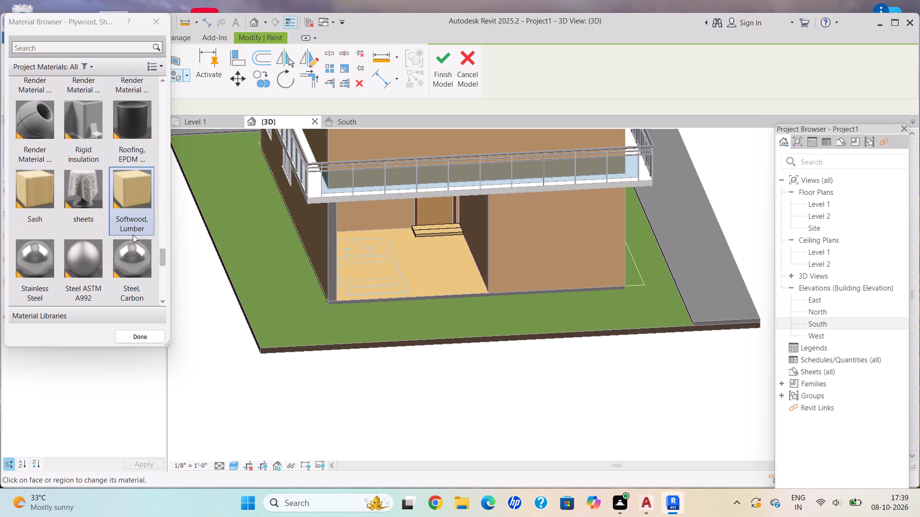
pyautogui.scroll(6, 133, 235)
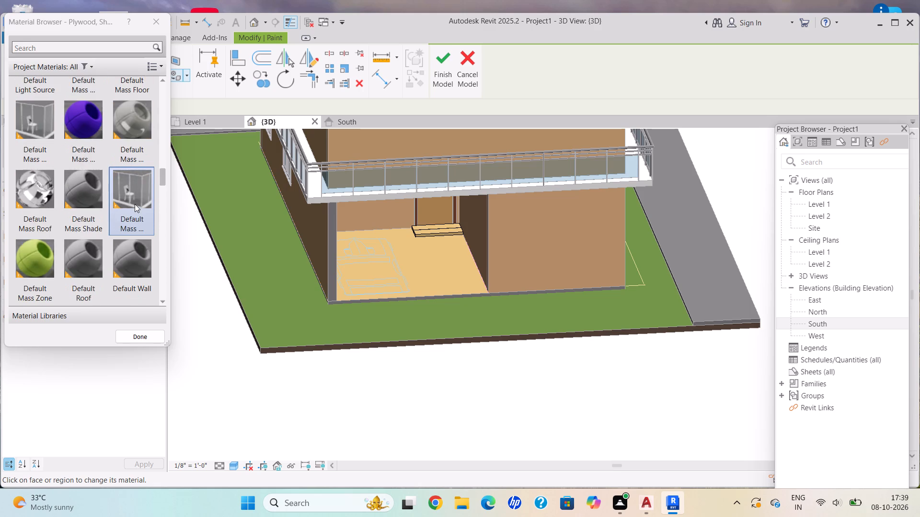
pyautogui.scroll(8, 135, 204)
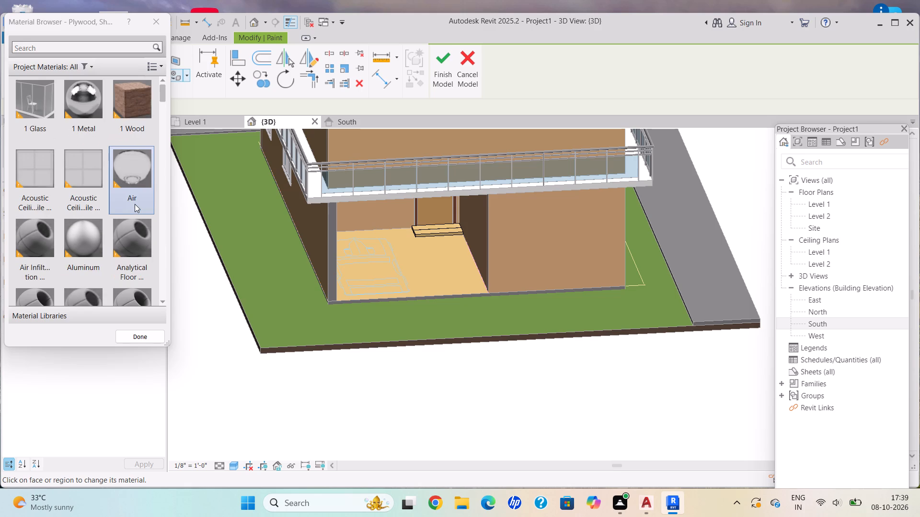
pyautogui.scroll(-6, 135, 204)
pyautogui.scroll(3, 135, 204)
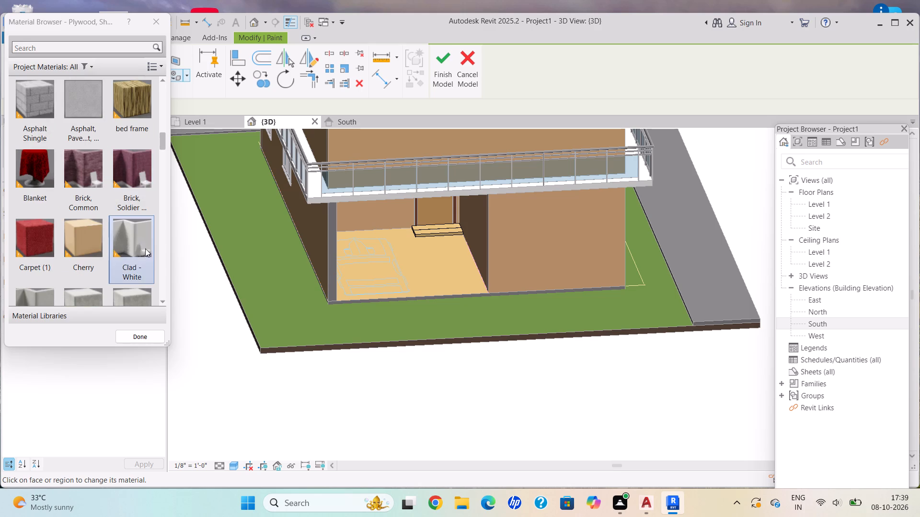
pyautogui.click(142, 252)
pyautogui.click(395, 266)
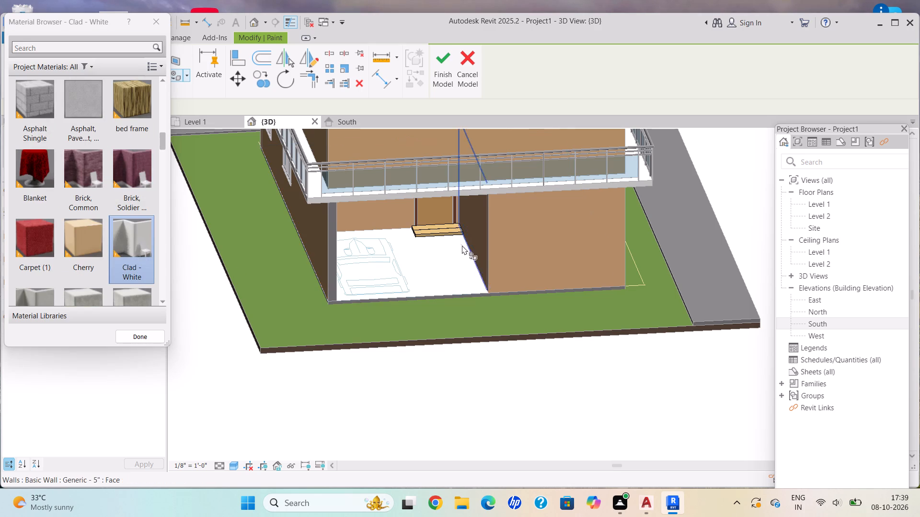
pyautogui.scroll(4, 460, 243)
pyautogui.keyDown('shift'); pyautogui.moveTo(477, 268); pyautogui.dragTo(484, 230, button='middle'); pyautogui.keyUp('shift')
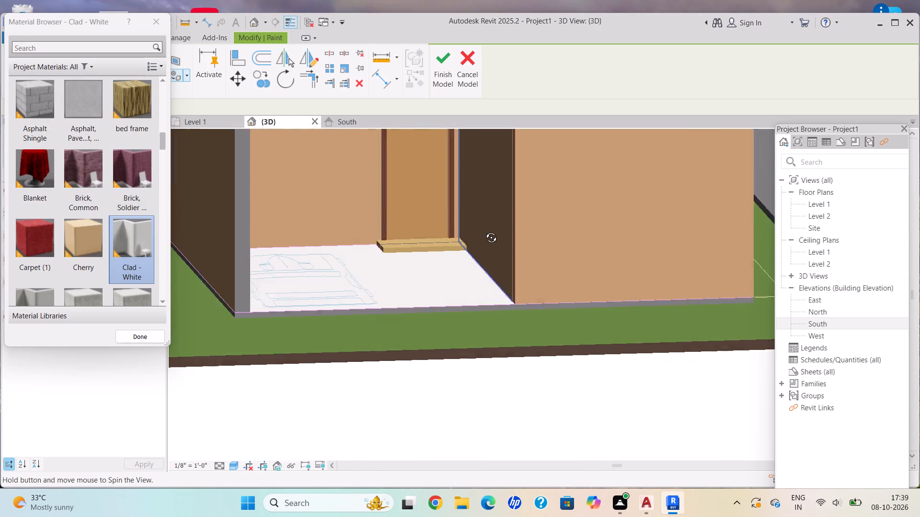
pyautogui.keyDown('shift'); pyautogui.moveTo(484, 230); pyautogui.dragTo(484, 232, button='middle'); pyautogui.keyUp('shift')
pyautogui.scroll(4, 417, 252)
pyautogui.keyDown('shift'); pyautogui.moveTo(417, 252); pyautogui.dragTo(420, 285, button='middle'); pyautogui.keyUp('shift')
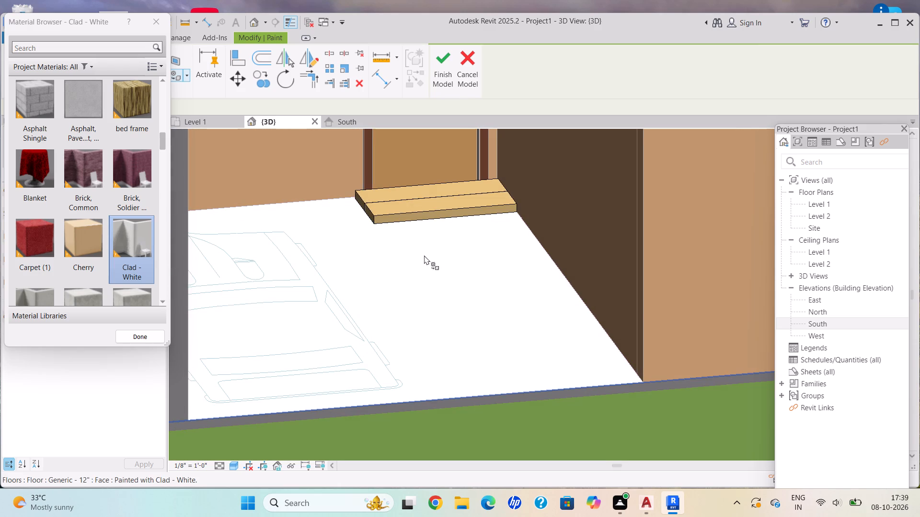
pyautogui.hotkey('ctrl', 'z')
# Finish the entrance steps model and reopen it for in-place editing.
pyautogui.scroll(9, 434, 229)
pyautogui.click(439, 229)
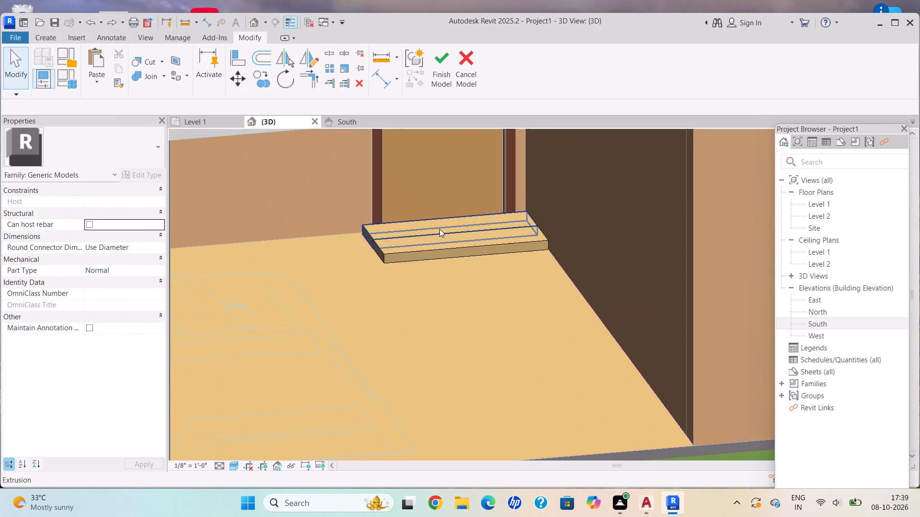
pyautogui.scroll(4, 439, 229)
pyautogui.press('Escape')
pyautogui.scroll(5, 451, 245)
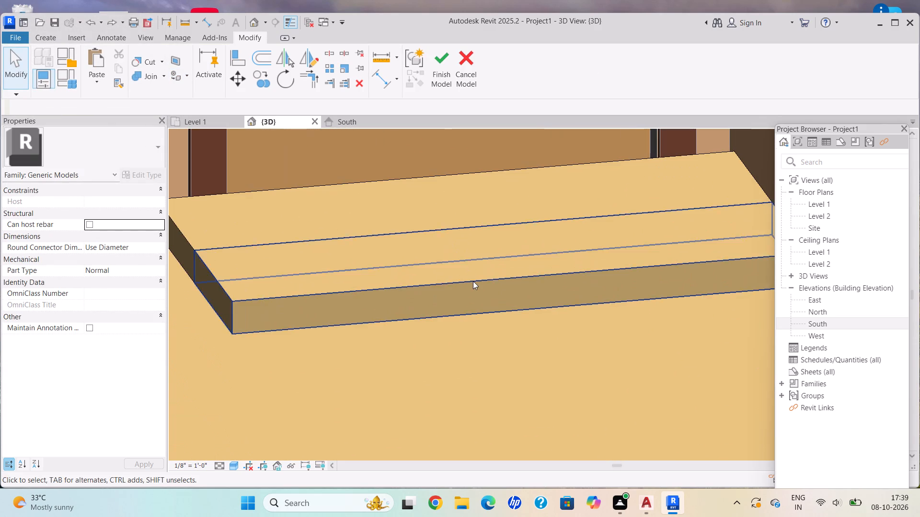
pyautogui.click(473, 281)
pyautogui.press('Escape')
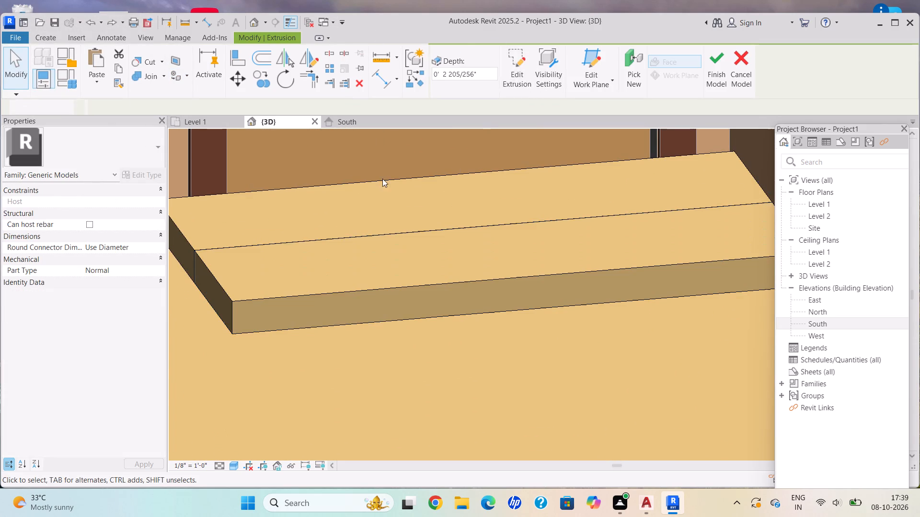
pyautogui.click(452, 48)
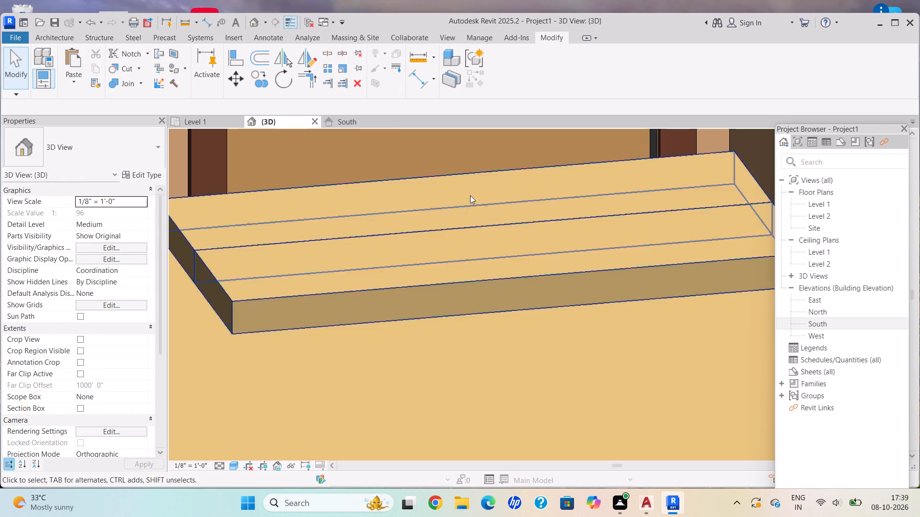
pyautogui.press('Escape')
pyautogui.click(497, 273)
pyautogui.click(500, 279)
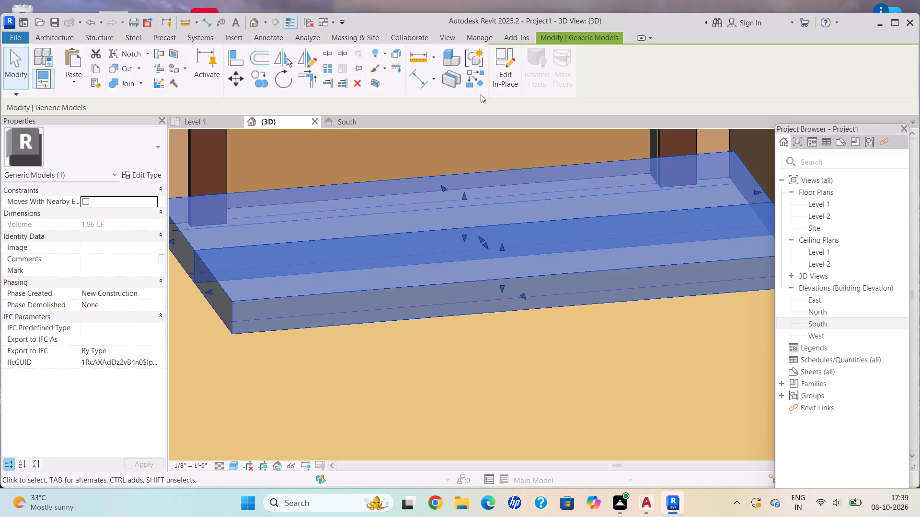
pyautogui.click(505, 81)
# Paint the top faces of both entrance steps with Clad - White.
pyautogui.click(186, 71)
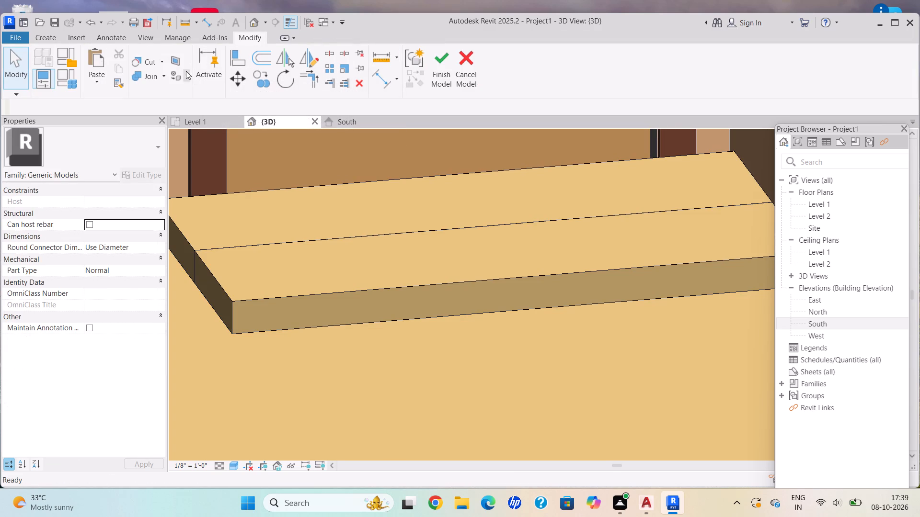
pyautogui.click(203, 88)
pyautogui.scroll(-4, 142, 219)
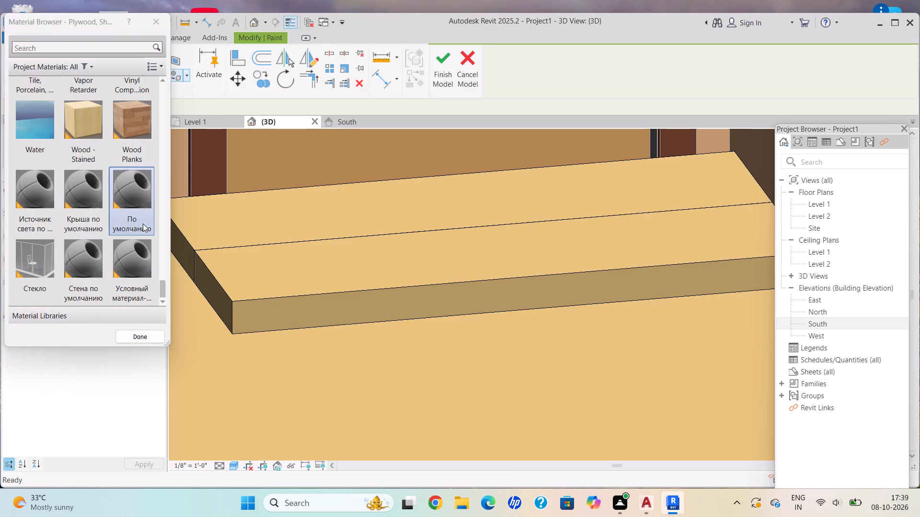
pyautogui.scroll(-5, 93, 191)
pyautogui.scroll(3, 95, 184)
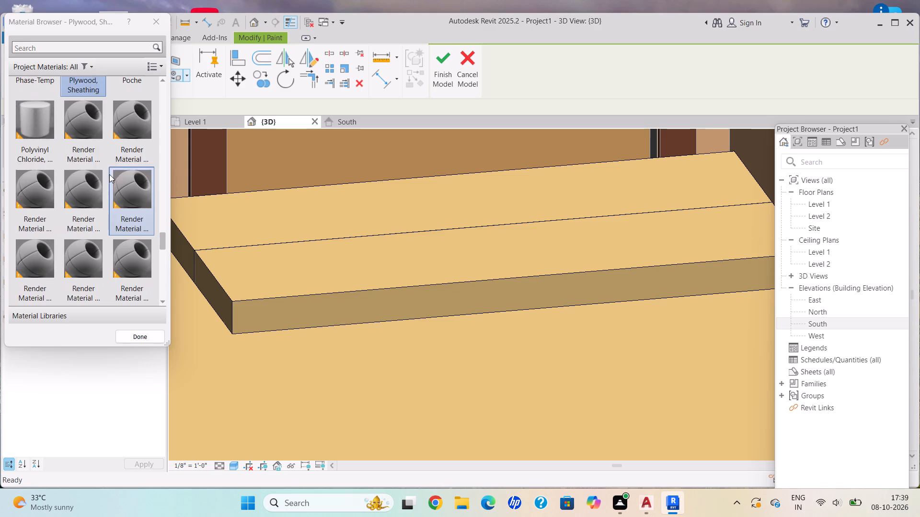
pyautogui.scroll(-3, 124, 179)
pyautogui.scroll(3, 125, 182)
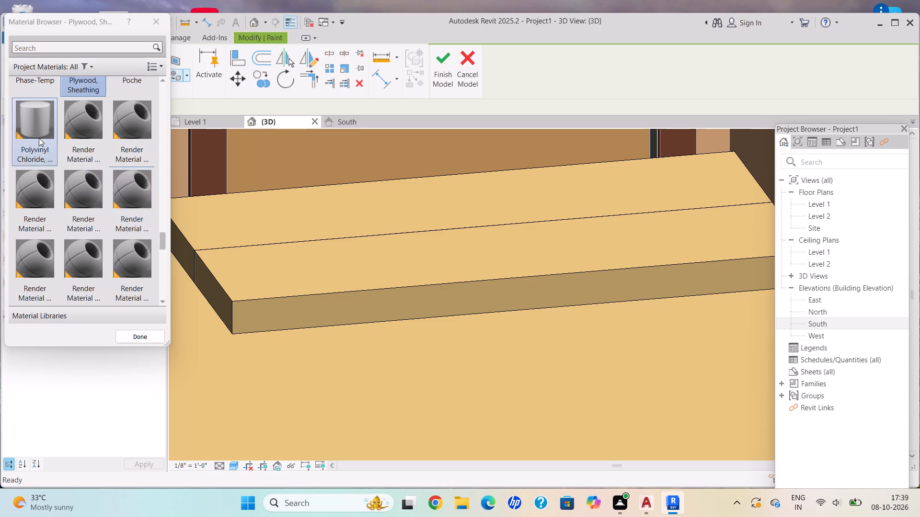
pyautogui.scroll(-2, 95, 183)
pyautogui.scroll(8, 96, 183)
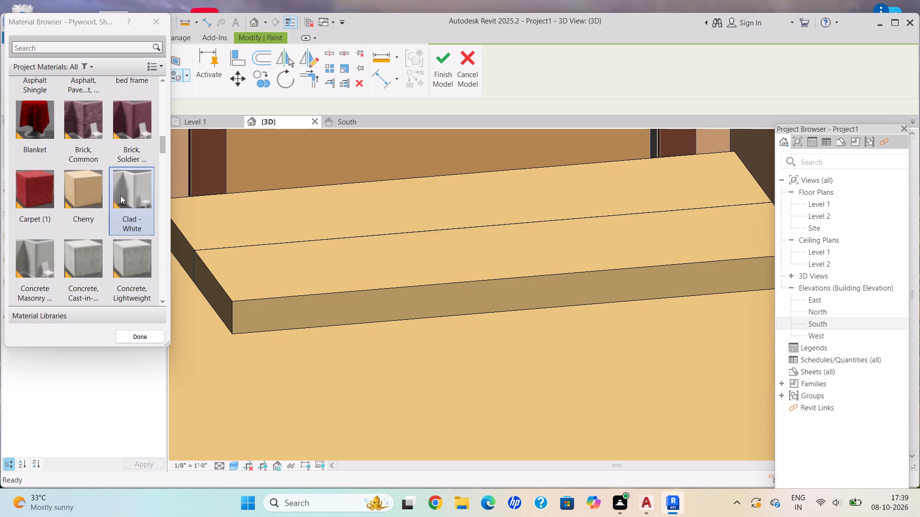
pyautogui.click(128, 191)
pyautogui.click(287, 259)
pyautogui.click(302, 224)
pyautogui.scroll(-2, 348, 277)
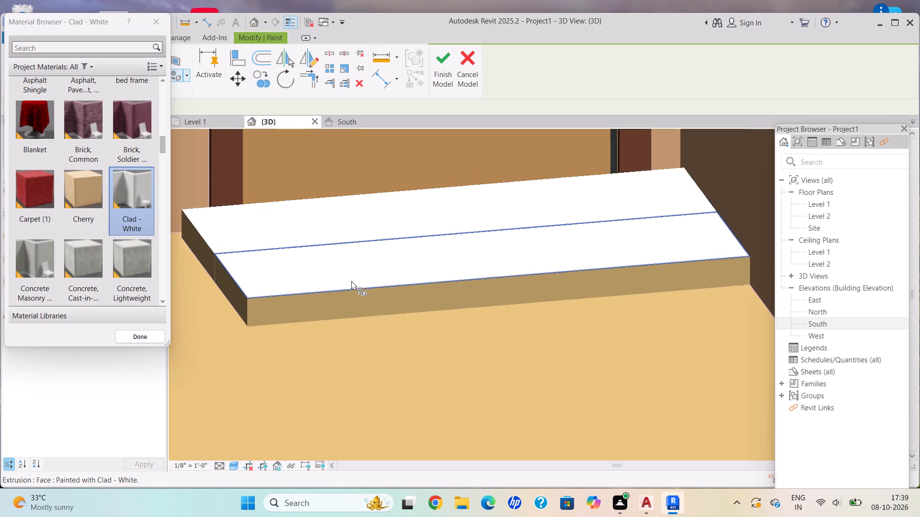
# Paint the lower entrance step's front face and both steps' exposed end faces with Clad - White.
pyautogui.moveTo(351, 285); pyautogui.dragTo(337, 264, button='middle')
pyautogui.scroll(6, 420, 323)
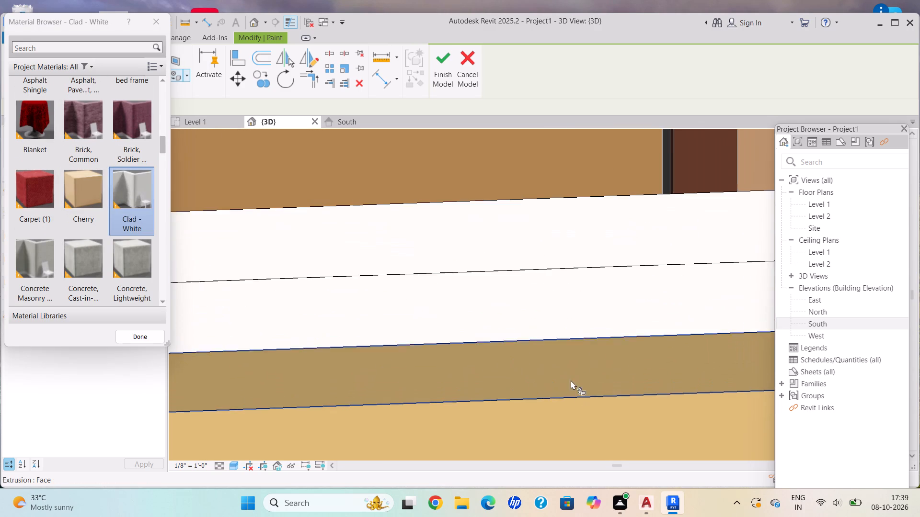
pyautogui.click(571, 380)
pyautogui.scroll(-5, 569, 373)
pyautogui.moveTo(567, 366); pyautogui.dragTo(596, 354, button='middle')
pyautogui.moveTo(590, 357); pyautogui.dragTo(647, 228, button='middle')
pyautogui.scroll(1, 647, 228)
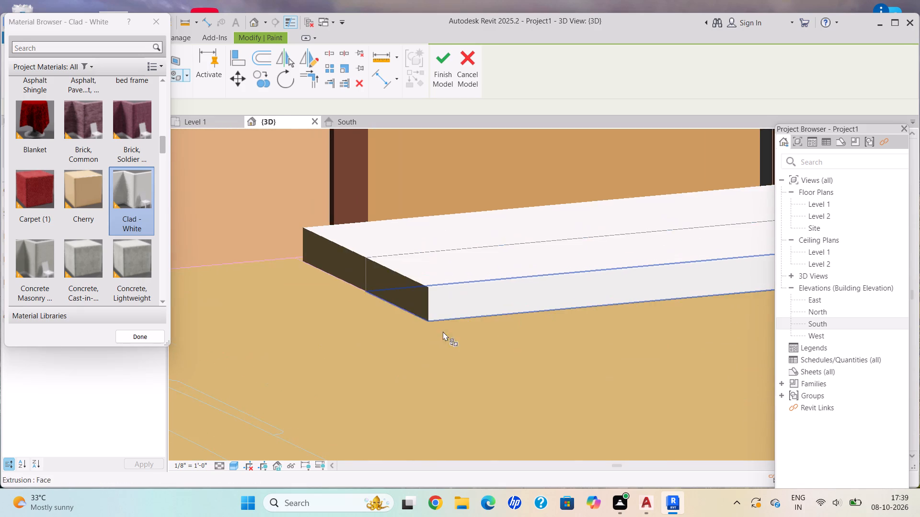
pyautogui.scroll(6, 404, 327)
pyautogui.click(412, 284)
pyautogui.click(293, 208)
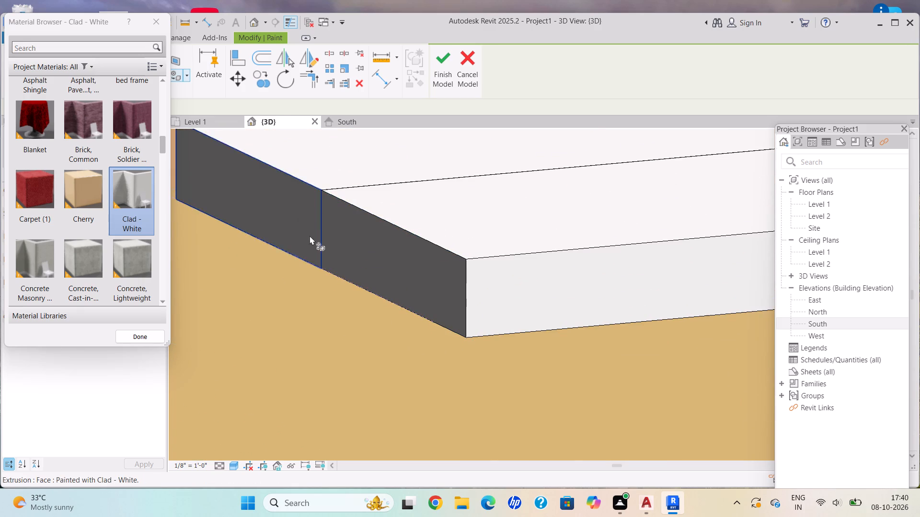
pyautogui.scroll(-13, 310, 236)
pyautogui.keyDown('shift'); pyautogui.moveTo(522, 233); pyautogui.dragTo(489, 216, button='middle'); pyautogui.keyUp('shift')
pyautogui.scroll(-3, 489, 216)
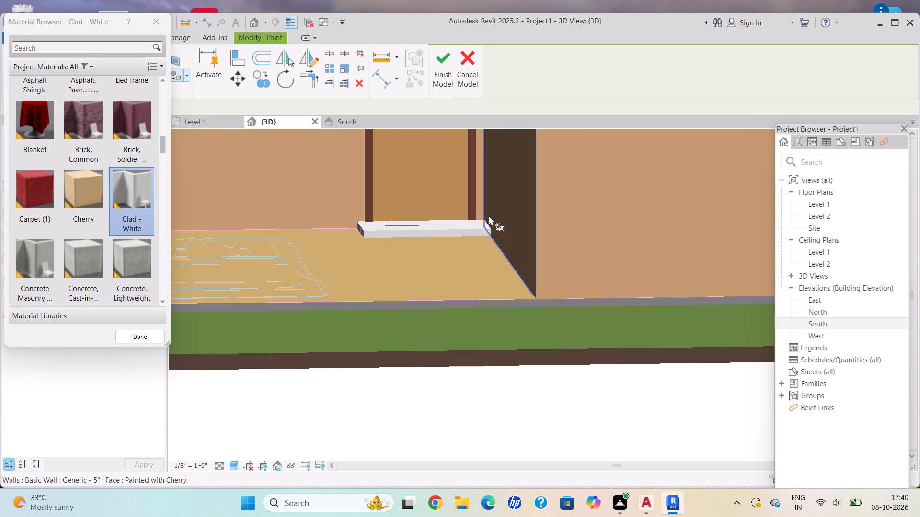
pyautogui.scroll(-3, 489, 216)
pyautogui.press('Escape')
pyautogui.keyDown('shift'); pyautogui.moveTo(462, 221); pyautogui.dragTo(453, 316, button='middle'); pyautogui.keyUp('shift')
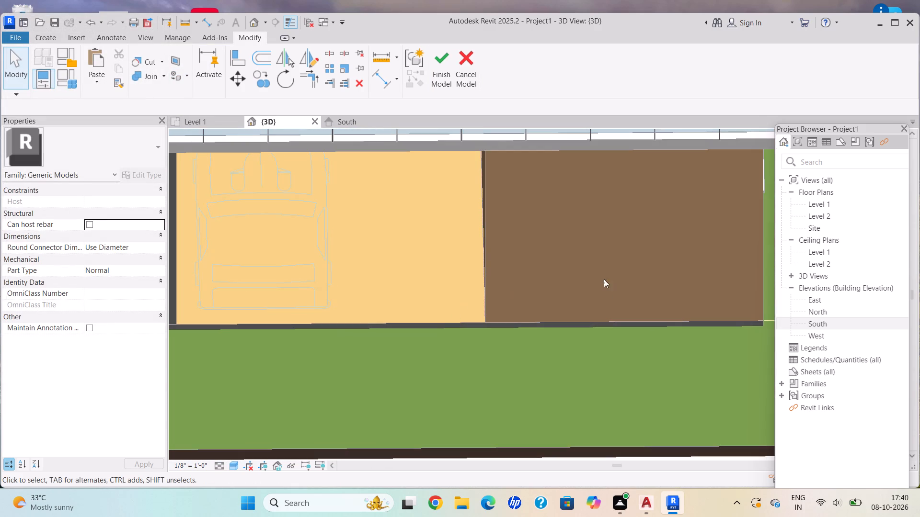
pyautogui.press('Escape')
# Examine the repainted entrance steps and the surrounding car bay from several angles.
pyautogui.keyDown('shift'); pyautogui.moveTo(588, 263); pyautogui.dragTo(584, 195, button='middle'); pyautogui.keyUp('shift')
pyautogui.scroll(2, 592, 215)
pyautogui.keyDown('shift'); pyautogui.moveTo(600, 222); pyautogui.dragTo(604, 224, button='middle'); pyautogui.keyUp('shift')
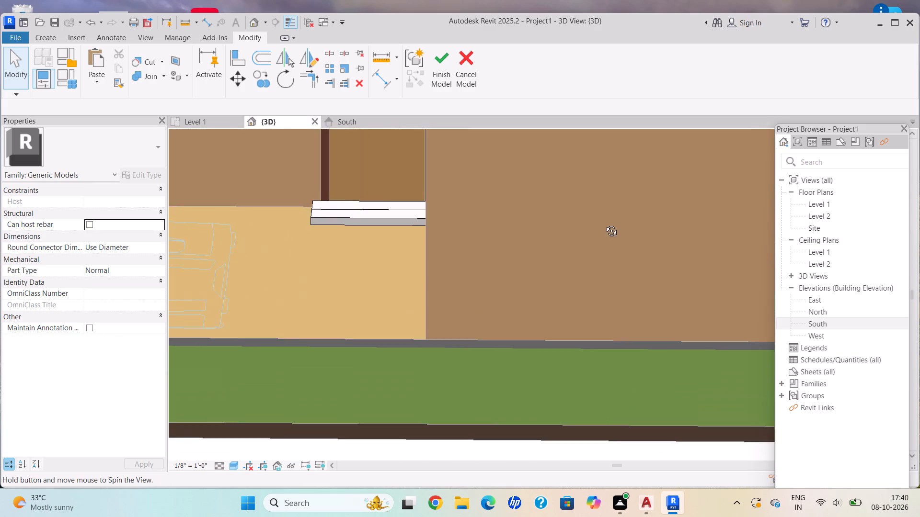
pyautogui.keyDown('shift'); pyautogui.moveTo(604, 224); pyautogui.dragTo(634, 267, button='middle'); pyautogui.keyUp('shift')
pyautogui.scroll(6, 442, 200)
pyautogui.keyDown('shift'); pyautogui.moveTo(415, 154); pyautogui.dragTo(426, 296, button='middle'); pyautogui.keyUp('shift')
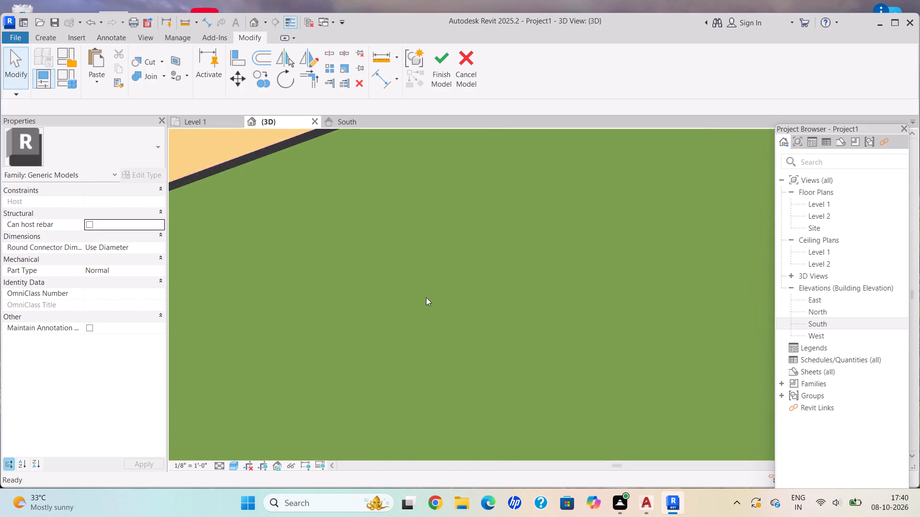
pyautogui.scroll(-8, 426, 297)
pyautogui.scroll(1, 413, 287)
pyautogui.keyDown('shift'); pyautogui.moveTo(413, 287); pyautogui.dragTo(380, 96, button='middle'); pyautogui.keyUp('shift')
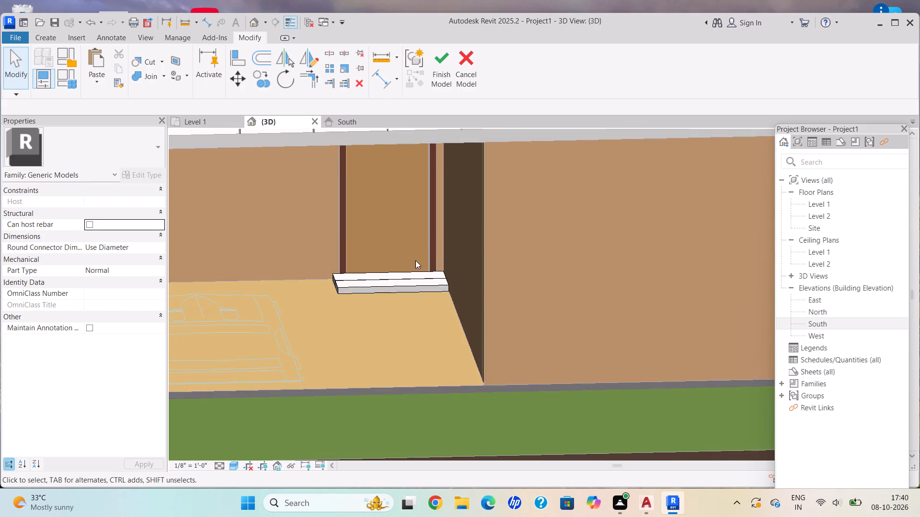
pyautogui.scroll(4, 418, 261)
pyautogui.keyDown('shift'); pyautogui.moveTo(428, 268); pyautogui.dragTo(458, 287, button='middle'); pyautogui.keyUp('shift')
pyautogui.scroll(1, 463, 303)
pyautogui.scroll(-2, 471, 326)
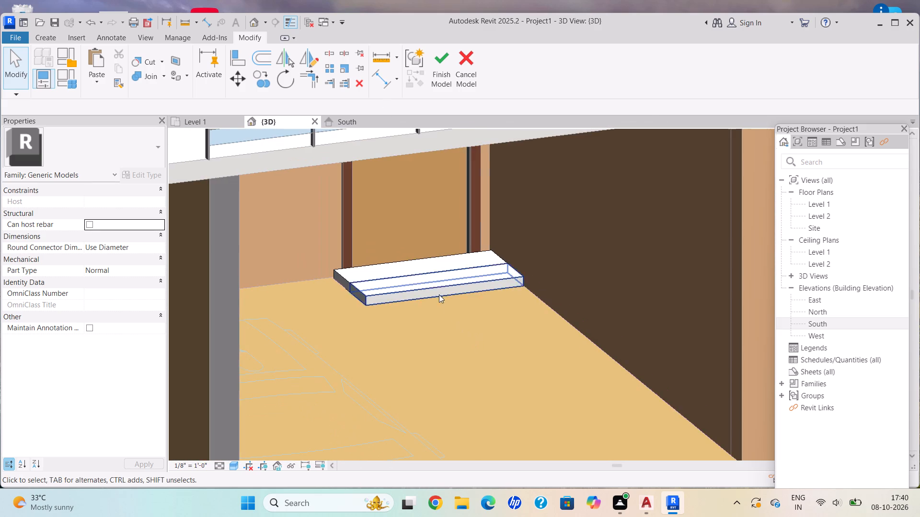
pyautogui.scroll(4, 434, 290)
pyautogui.scroll(-14, 463, 318)
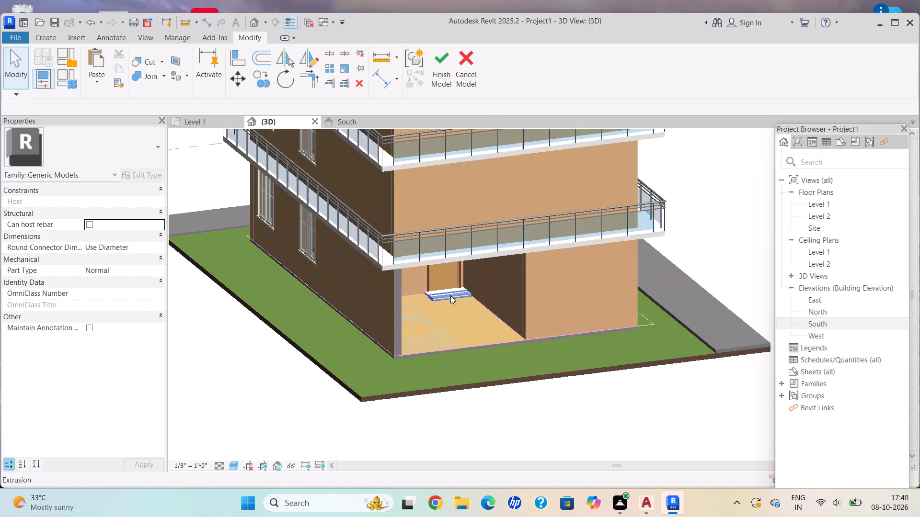
pyautogui.moveTo(450, 293); pyautogui.dragTo(429, 284, button='middle')
pyautogui.scroll(7, 588, 308)
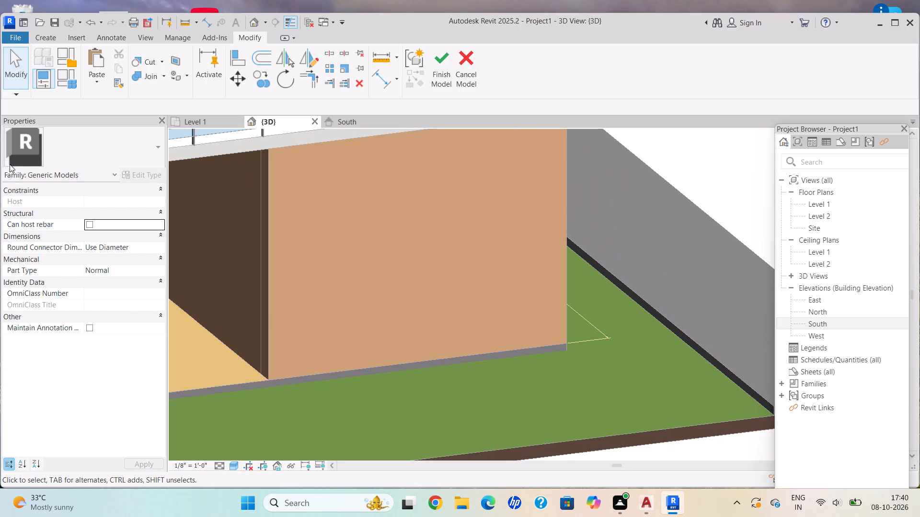
# Finish the in-place editing of the entrance steps model.
pyautogui.click(440, 57)
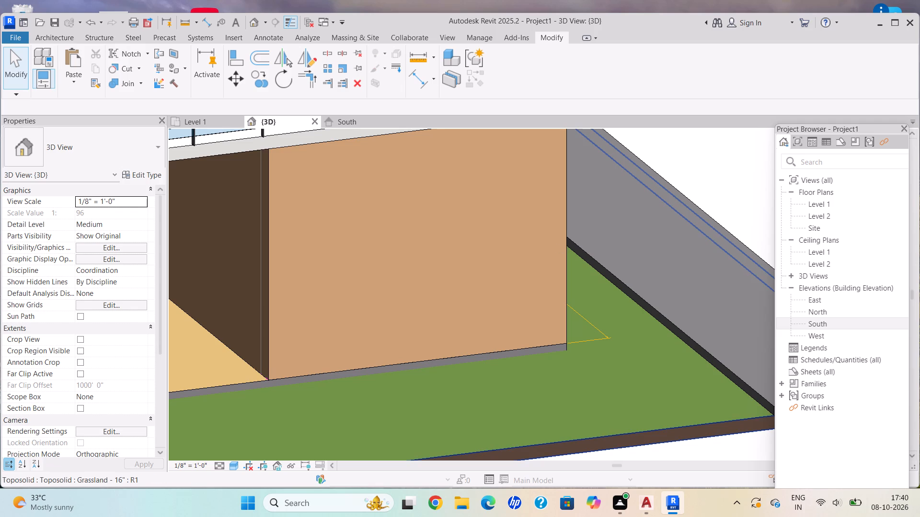
pyautogui.press('Escape')
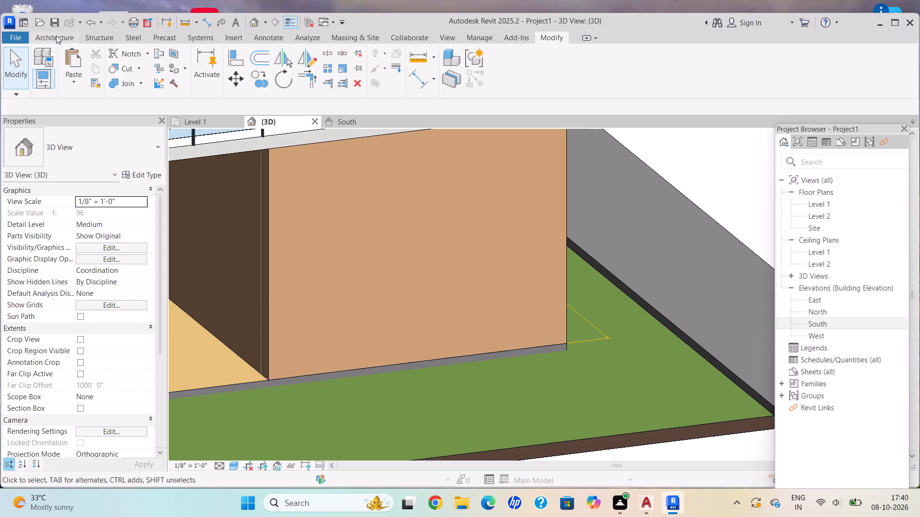
# Start a new in-place component in the Generic Models category, keeping the suggested name.
pyautogui.click(56, 35)
pyautogui.click(138, 85)
pyautogui.click(157, 124)
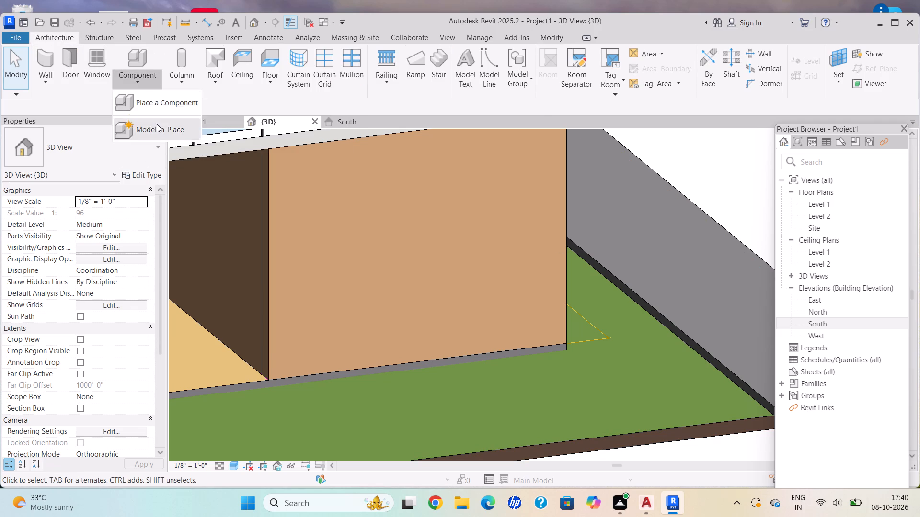
pyautogui.scroll(-5, 425, 218)
pyautogui.click(433, 248)
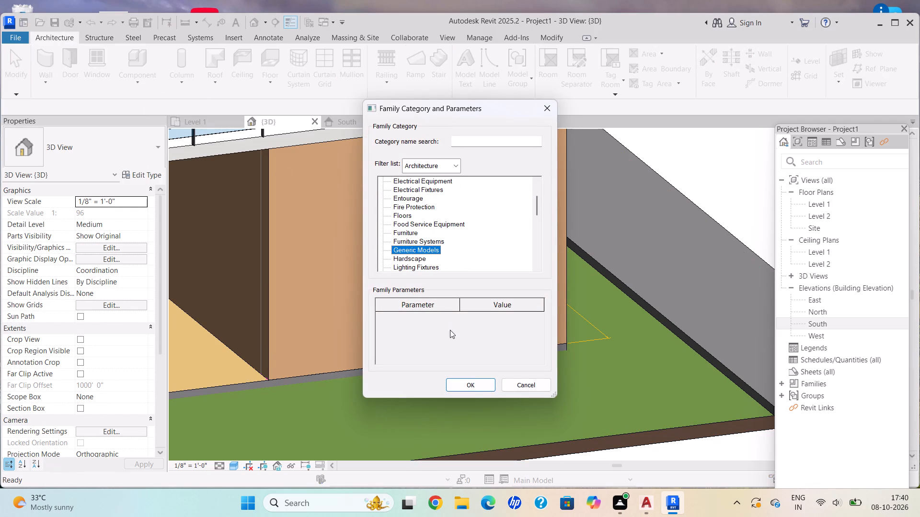
pyautogui.click(471, 386)
pyautogui.scroll(-1, 446, 311)
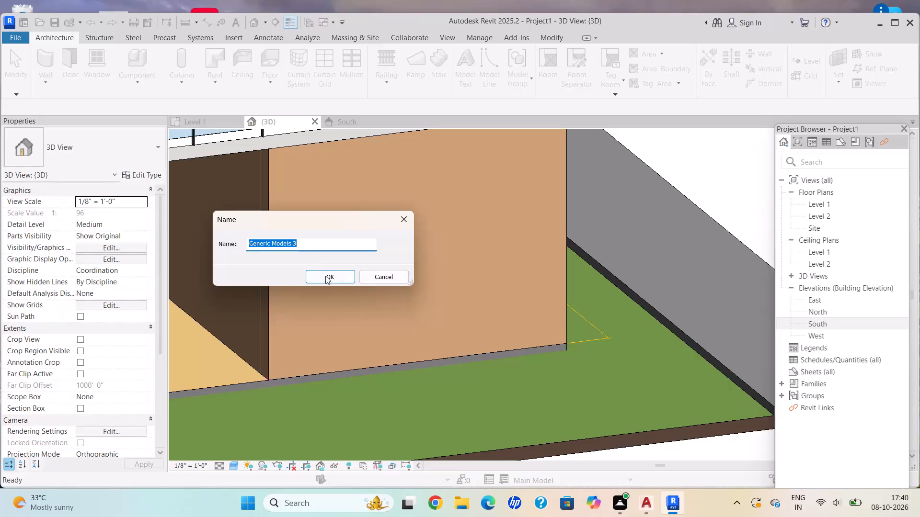
pyautogui.click(329, 278)
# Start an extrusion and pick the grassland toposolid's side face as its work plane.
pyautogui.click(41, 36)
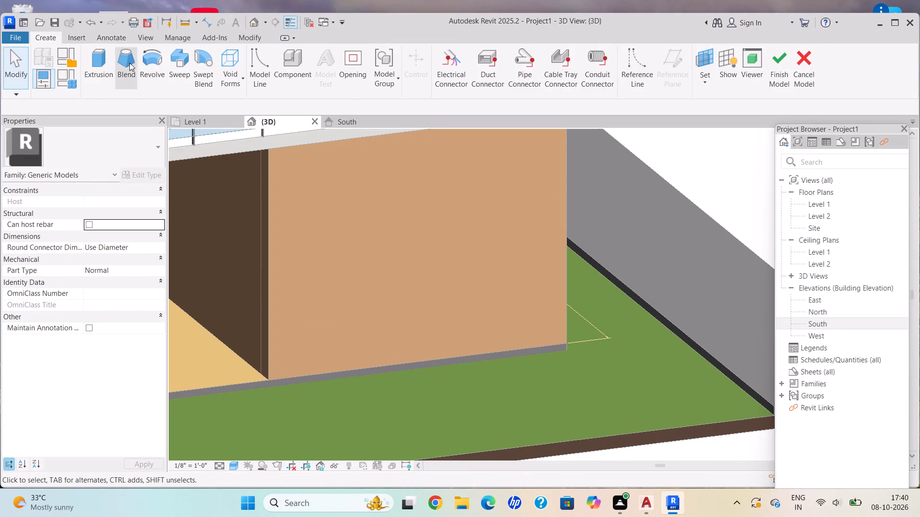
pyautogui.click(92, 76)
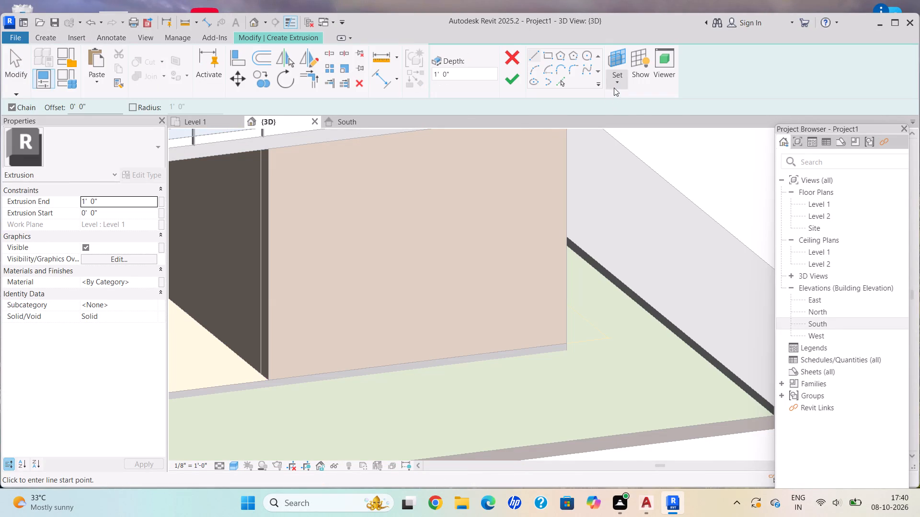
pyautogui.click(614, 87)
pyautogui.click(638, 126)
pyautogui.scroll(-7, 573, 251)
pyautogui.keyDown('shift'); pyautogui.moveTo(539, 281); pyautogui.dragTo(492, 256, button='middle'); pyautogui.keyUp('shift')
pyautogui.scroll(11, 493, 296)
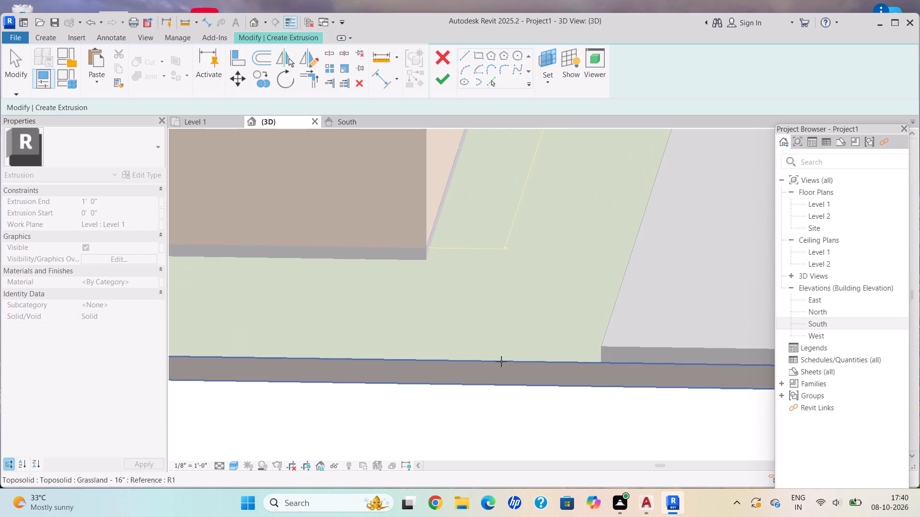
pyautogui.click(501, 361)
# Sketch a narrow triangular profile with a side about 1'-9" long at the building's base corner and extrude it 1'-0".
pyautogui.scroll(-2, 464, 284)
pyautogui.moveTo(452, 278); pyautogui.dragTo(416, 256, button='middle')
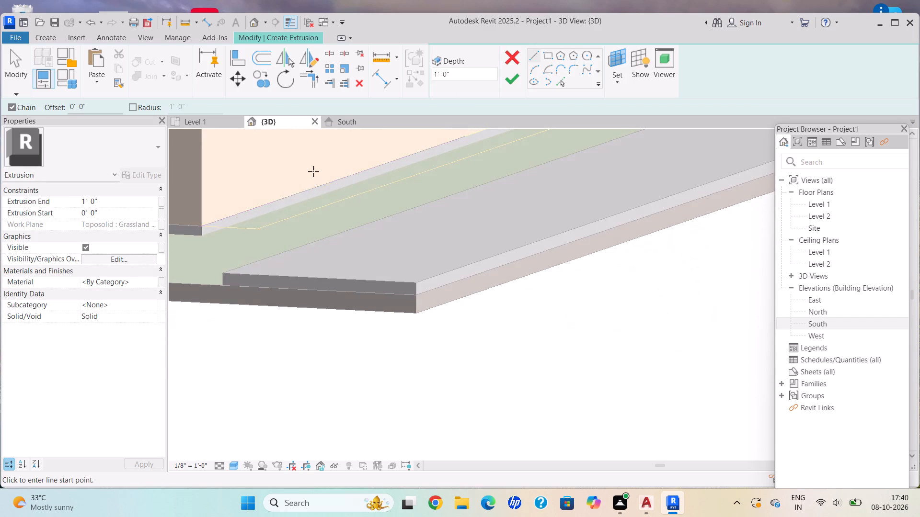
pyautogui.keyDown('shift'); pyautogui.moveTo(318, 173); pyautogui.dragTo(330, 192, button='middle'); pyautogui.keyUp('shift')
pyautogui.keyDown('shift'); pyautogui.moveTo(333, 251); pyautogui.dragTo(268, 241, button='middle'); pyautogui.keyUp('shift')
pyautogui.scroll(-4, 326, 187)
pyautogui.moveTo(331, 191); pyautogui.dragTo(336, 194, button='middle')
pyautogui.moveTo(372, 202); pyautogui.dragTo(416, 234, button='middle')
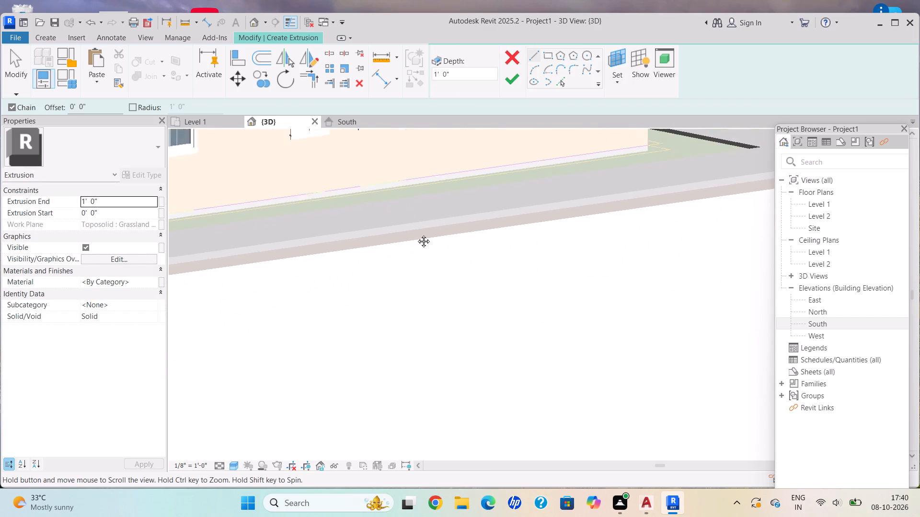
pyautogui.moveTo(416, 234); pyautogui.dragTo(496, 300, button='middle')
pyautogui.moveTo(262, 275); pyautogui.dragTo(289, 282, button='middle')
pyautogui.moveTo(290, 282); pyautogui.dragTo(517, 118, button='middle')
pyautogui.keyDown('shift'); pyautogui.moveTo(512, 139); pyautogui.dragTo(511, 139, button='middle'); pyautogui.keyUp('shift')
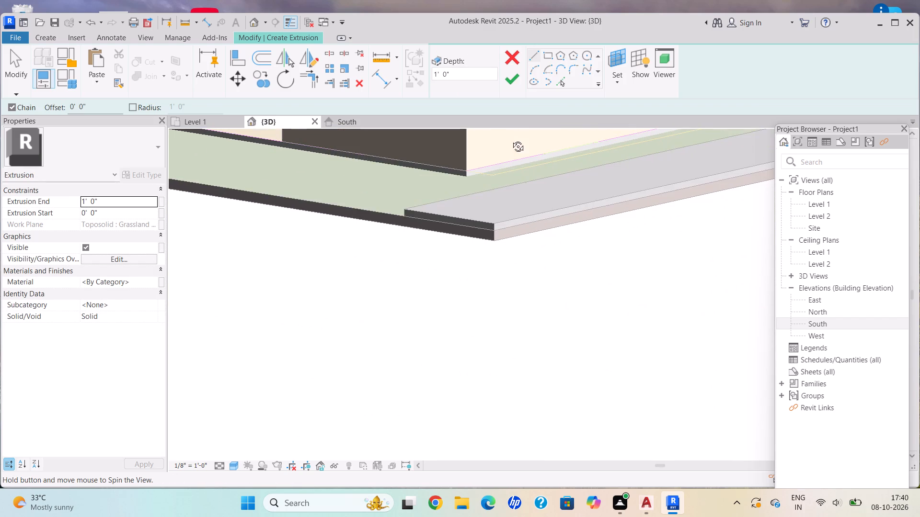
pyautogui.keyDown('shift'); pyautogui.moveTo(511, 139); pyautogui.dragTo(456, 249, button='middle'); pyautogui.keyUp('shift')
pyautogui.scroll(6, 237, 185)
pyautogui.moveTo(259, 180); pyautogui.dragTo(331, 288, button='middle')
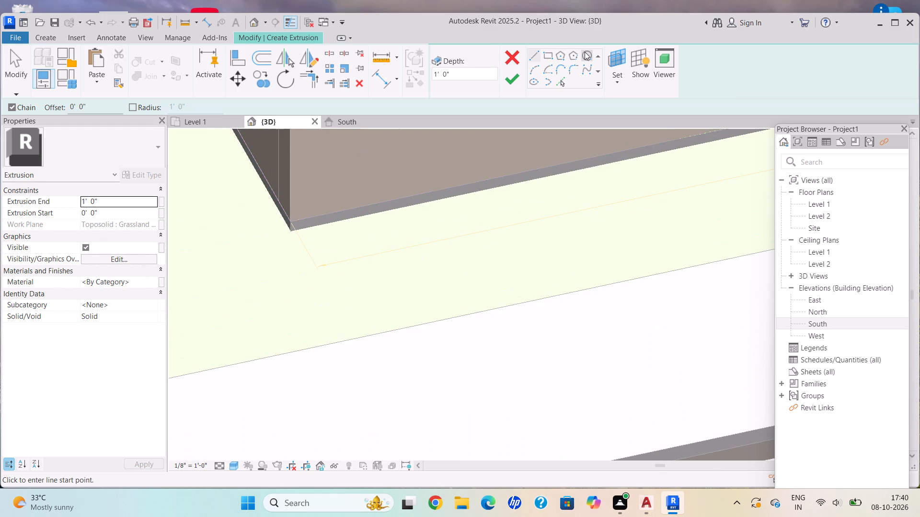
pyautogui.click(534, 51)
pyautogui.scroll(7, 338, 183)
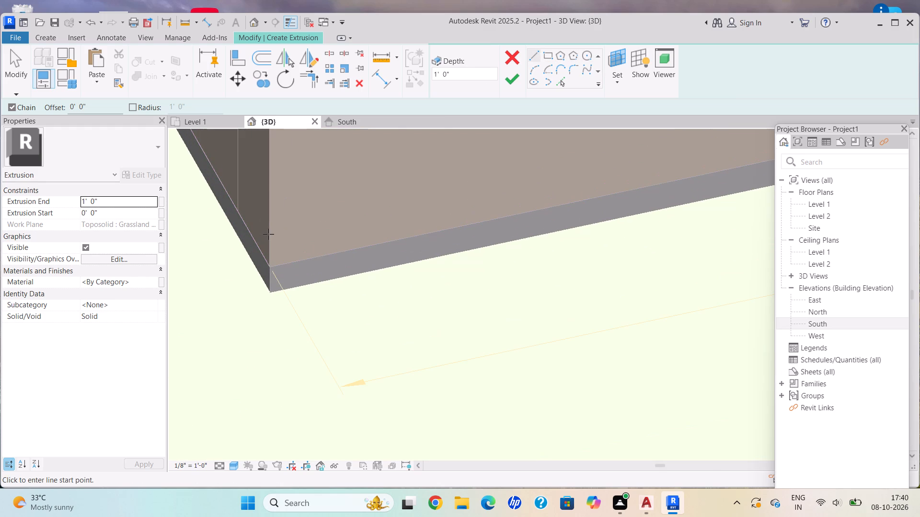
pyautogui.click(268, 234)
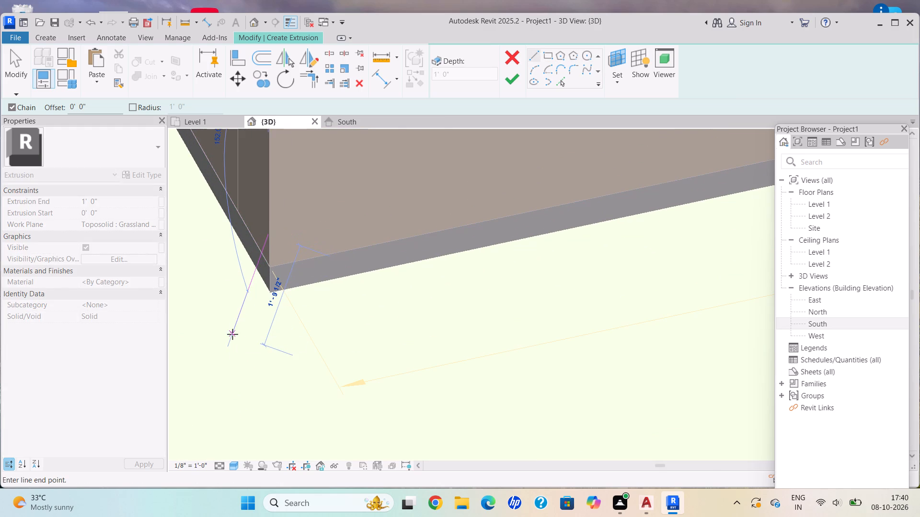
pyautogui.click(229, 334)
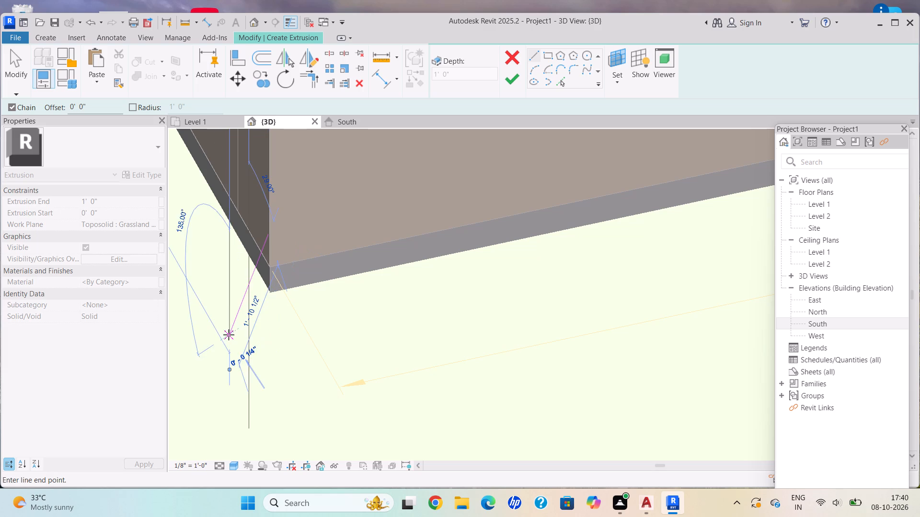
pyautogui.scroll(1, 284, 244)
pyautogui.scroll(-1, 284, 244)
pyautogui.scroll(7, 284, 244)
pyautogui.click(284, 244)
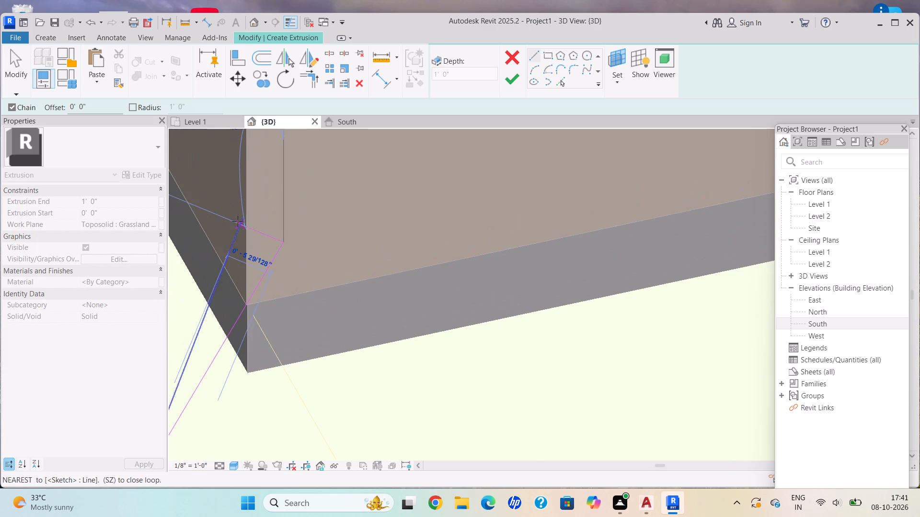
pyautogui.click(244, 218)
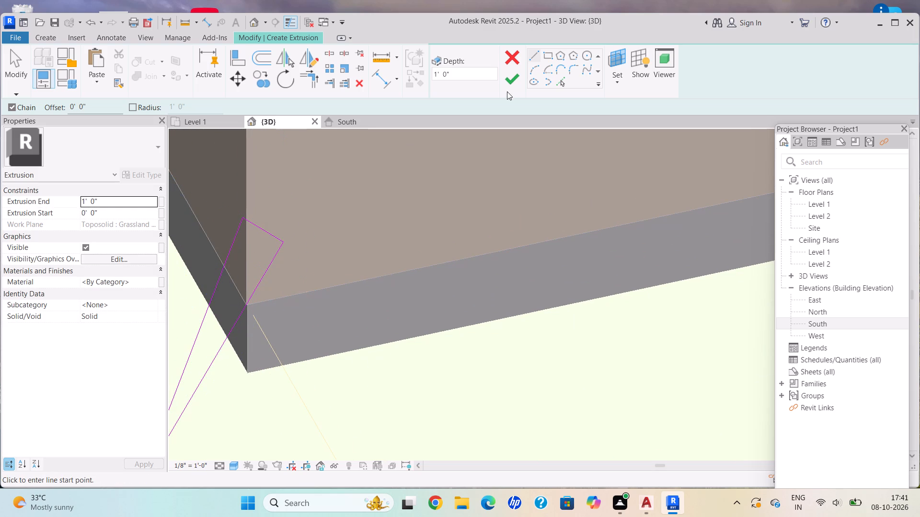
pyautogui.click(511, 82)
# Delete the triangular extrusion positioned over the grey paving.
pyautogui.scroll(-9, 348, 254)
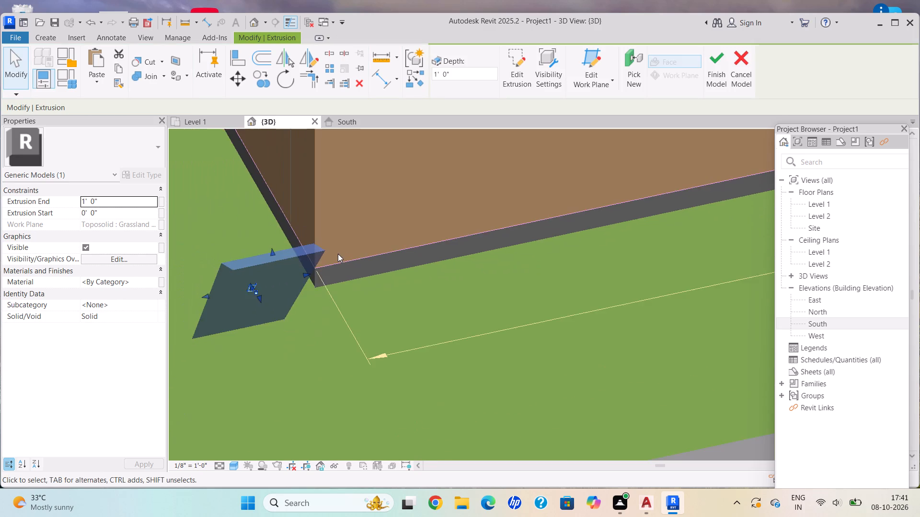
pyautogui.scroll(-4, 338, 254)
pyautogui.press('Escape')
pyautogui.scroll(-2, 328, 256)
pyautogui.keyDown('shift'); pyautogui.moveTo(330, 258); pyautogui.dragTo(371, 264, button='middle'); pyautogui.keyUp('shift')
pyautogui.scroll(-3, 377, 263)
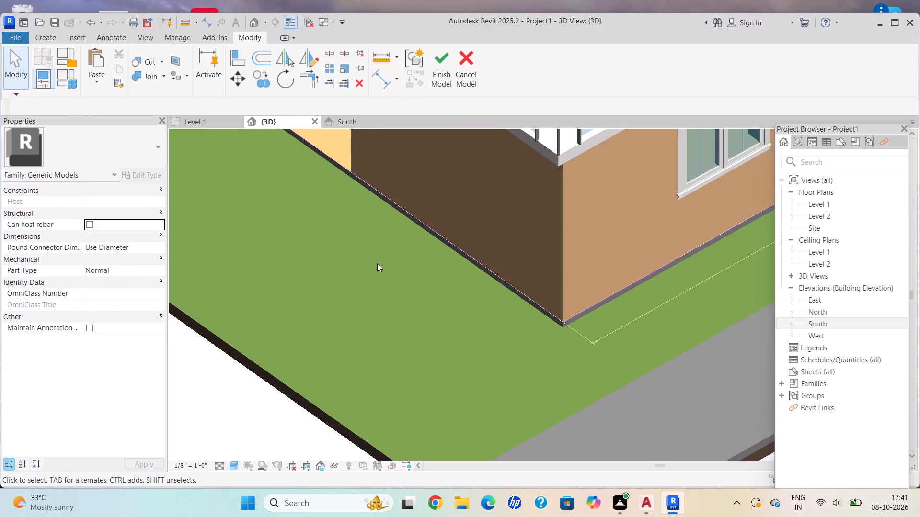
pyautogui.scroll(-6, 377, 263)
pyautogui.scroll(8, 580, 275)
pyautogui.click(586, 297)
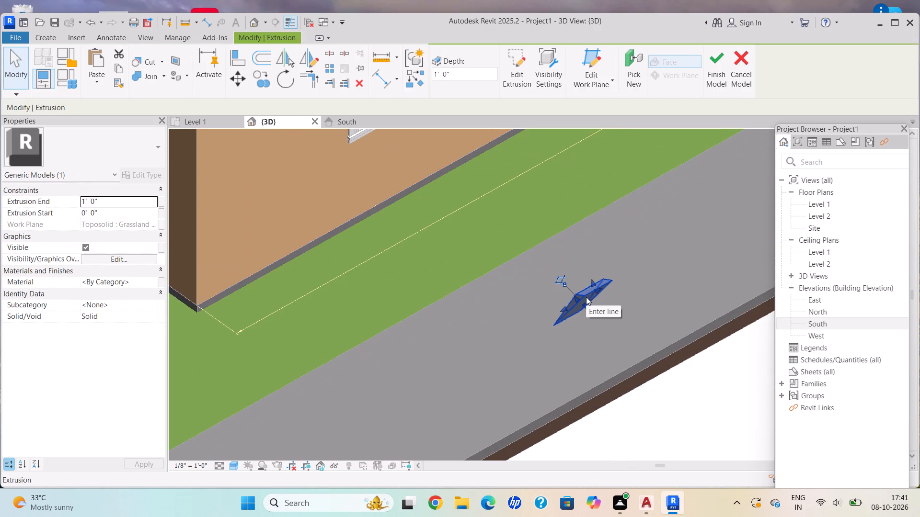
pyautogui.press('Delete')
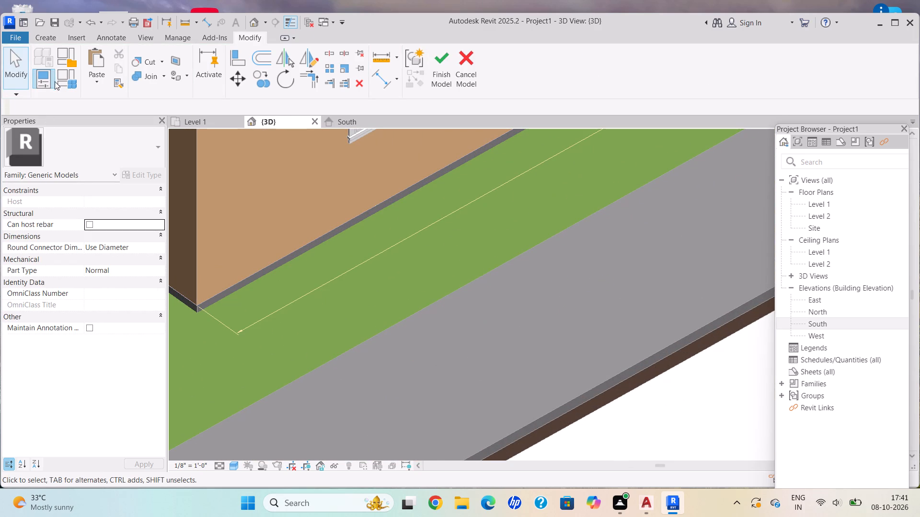
# Start another extrusion and pick the side face of the Generic - 12" floor at the building corner as its work plane.
pyautogui.click(40, 39)
pyautogui.click(96, 69)
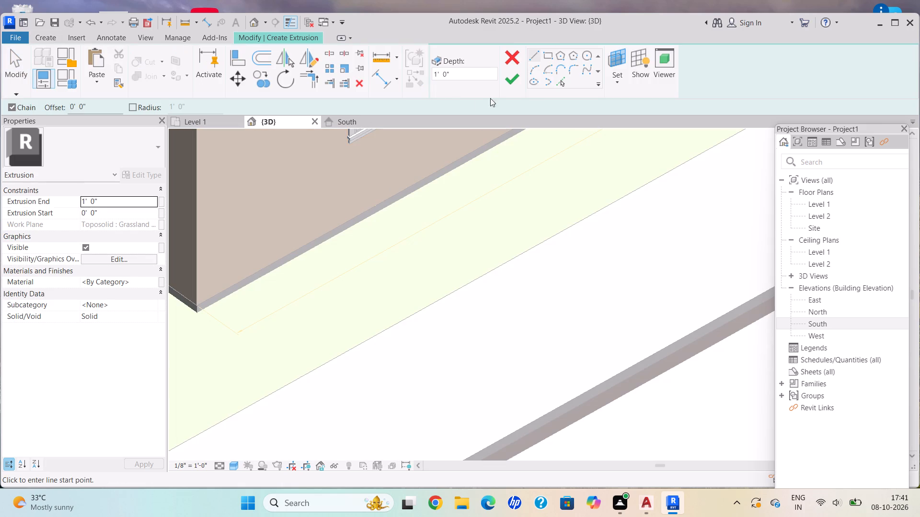
pyautogui.click(617, 87)
pyautogui.click(644, 126)
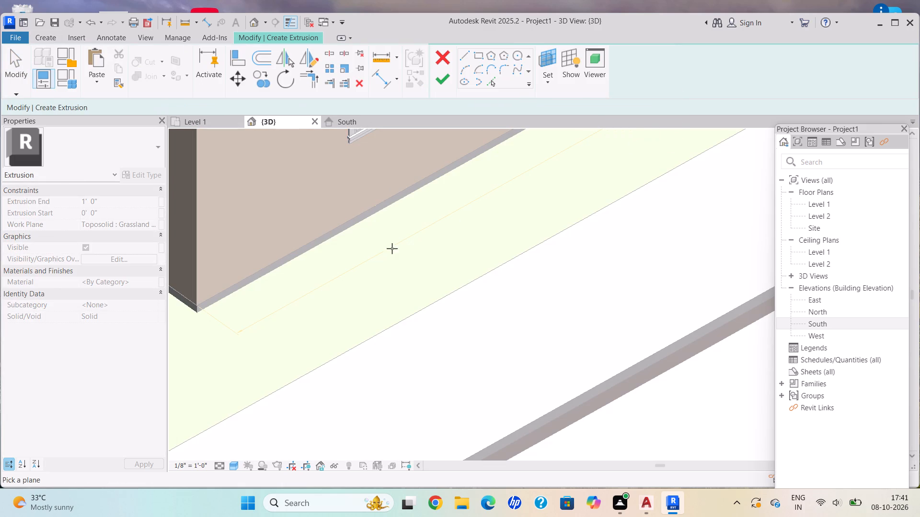
pyautogui.moveTo(362, 258); pyautogui.dragTo(480, 167, button='middle')
pyautogui.scroll(3, 322, 213)
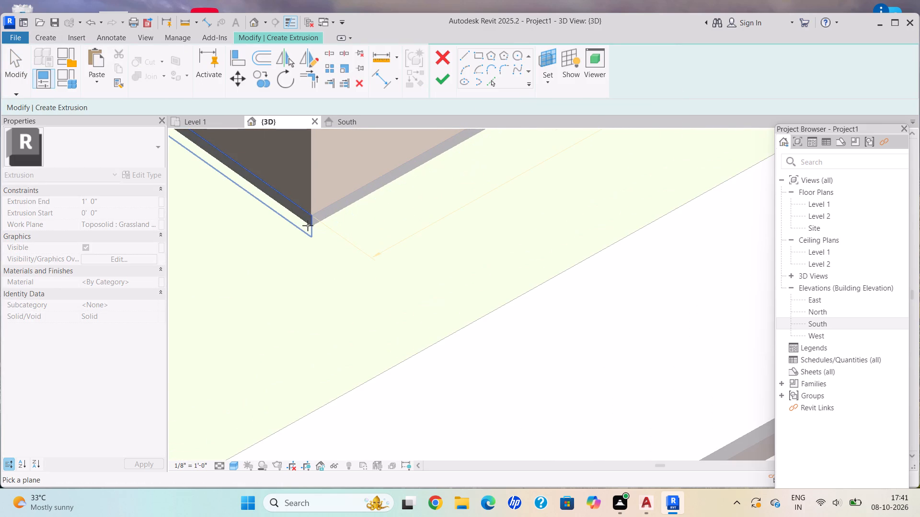
pyautogui.click(308, 225)
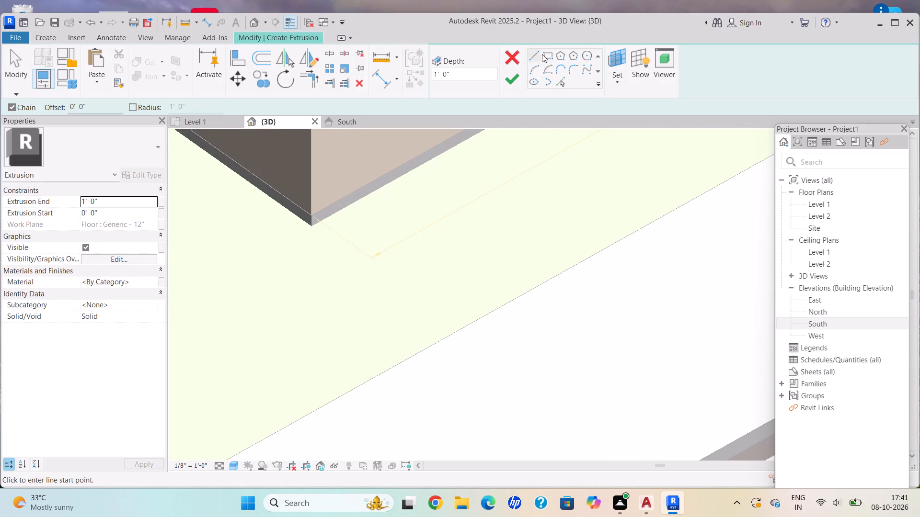
# Sketch a narrow triangular profile with a side about 2'-1" long at the wall's base corner and extrude it 1'-0".
pyautogui.click(539, 51)
pyautogui.scroll(5, 293, 199)
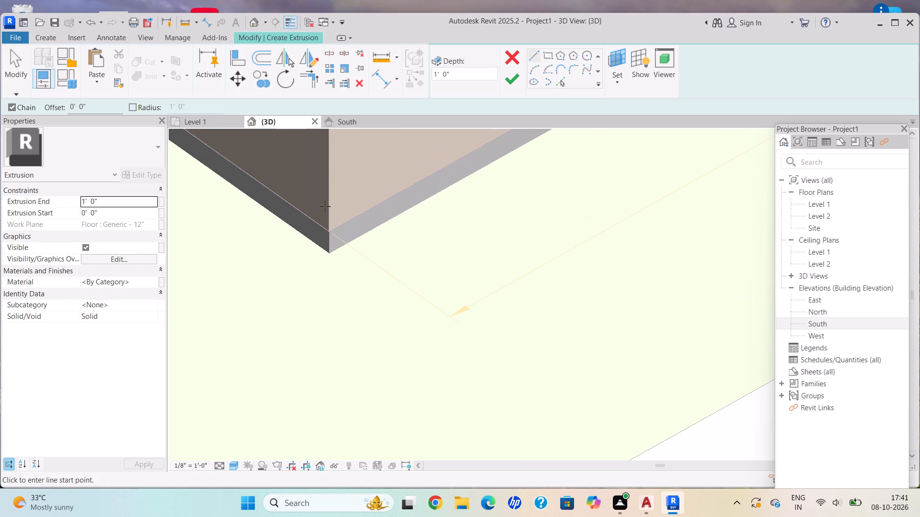
pyautogui.click(327, 206)
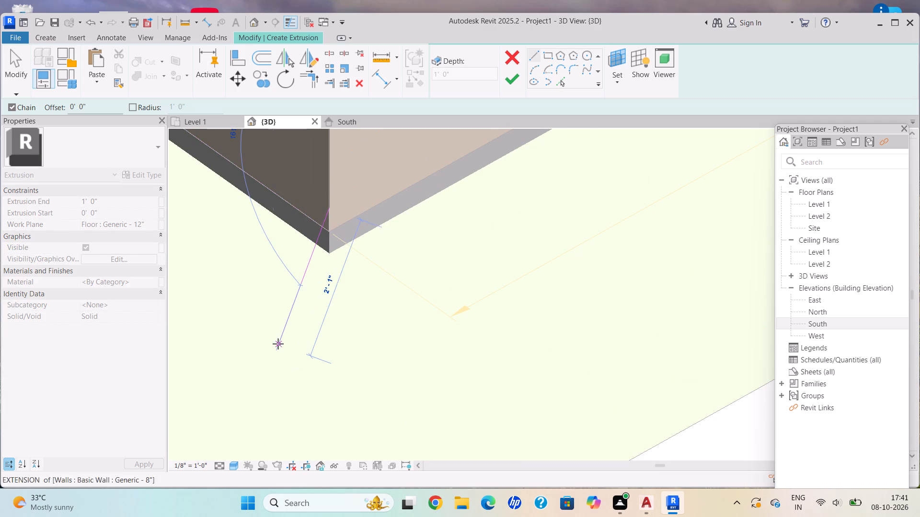
pyautogui.click(279, 342)
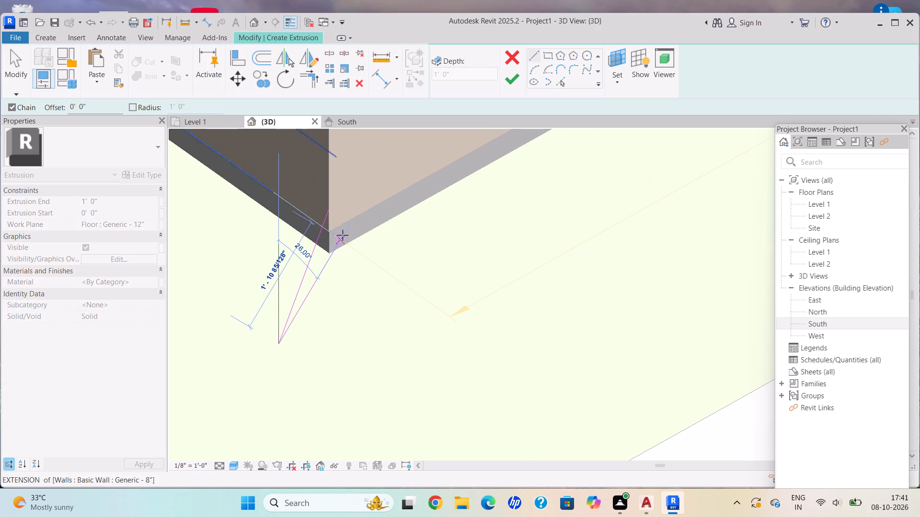
pyautogui.click(351, 227)
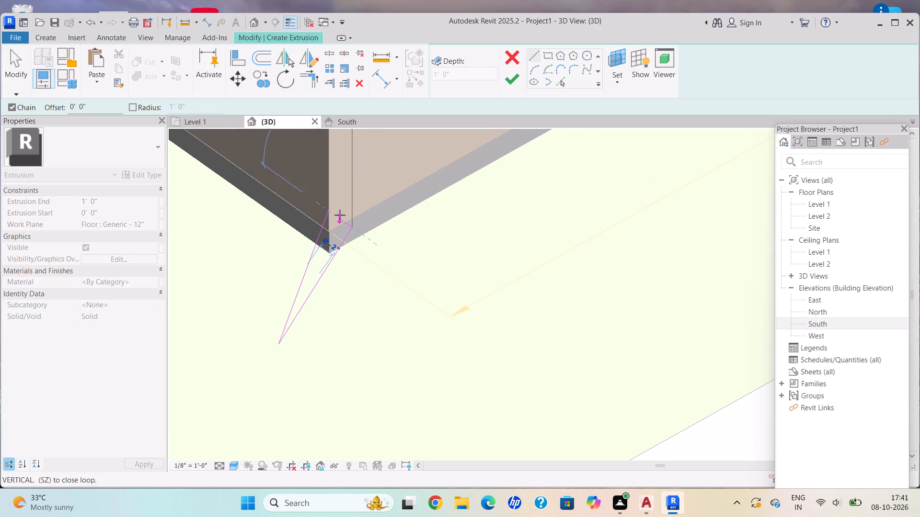
pyautogui.click(329, 209)
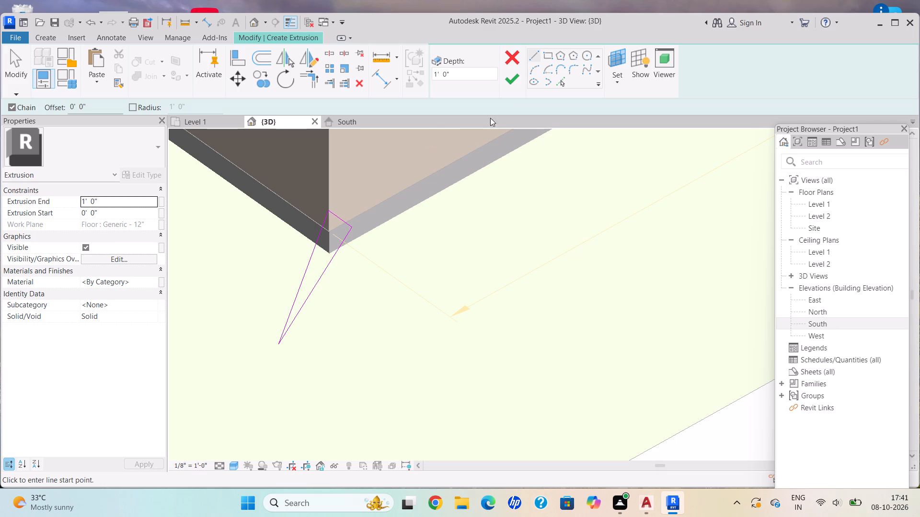
pyautogui.click(514, 83)
pyautogui.scroll(-6, 392, 268)
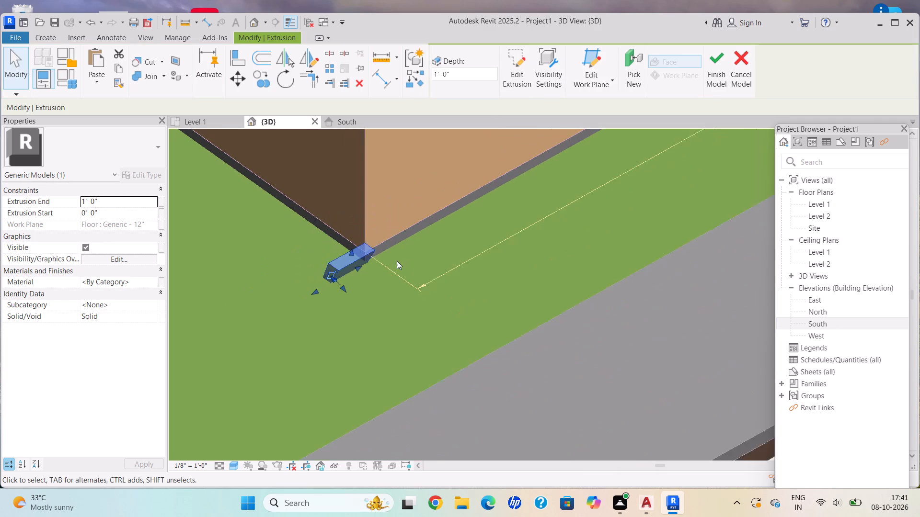
# Try to stretch the new extrusion outward from the building corner using its shape handles.
pyautogui.keyDown('shift'); pyautogui.moveTo(398, 259); pyautogui.dragTo(655, 238, button='middle'); pyautogui.keyUp('shift')
pyautogui.scroll(-1, 466, 249)
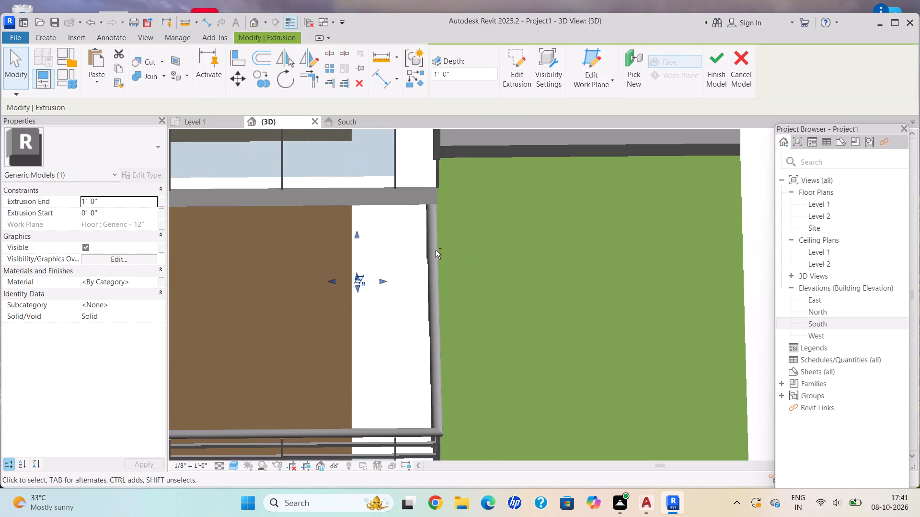
pyautogui.keyDown('shift'); pyautogui.moveTo(431, 250); pyautogui.dragTo(392, 247, button='middle'); pyautogui.keyUp('shift')
pyautogui.keyDown('shift'); pyautogui.middleClick(385, 247); pyautogui.keyUp('shift')
pyautogui.scroll(7, 373, 242)
pyautogui.scroll(1, 342, 264)
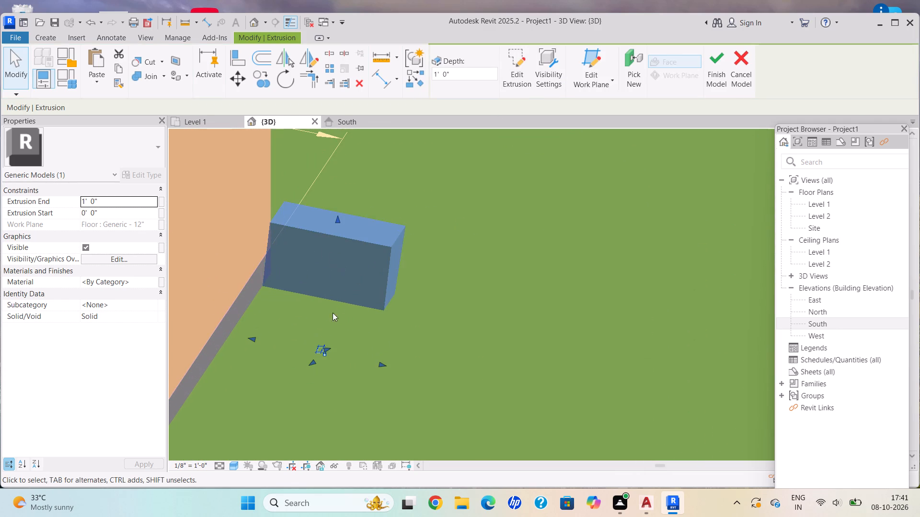
pyautogui.moveTo(316, 362); pyautogui.dragTo(305, 422)
pyautogui.moveTo(310, 358); pyautogui.dragTo(267, 441)
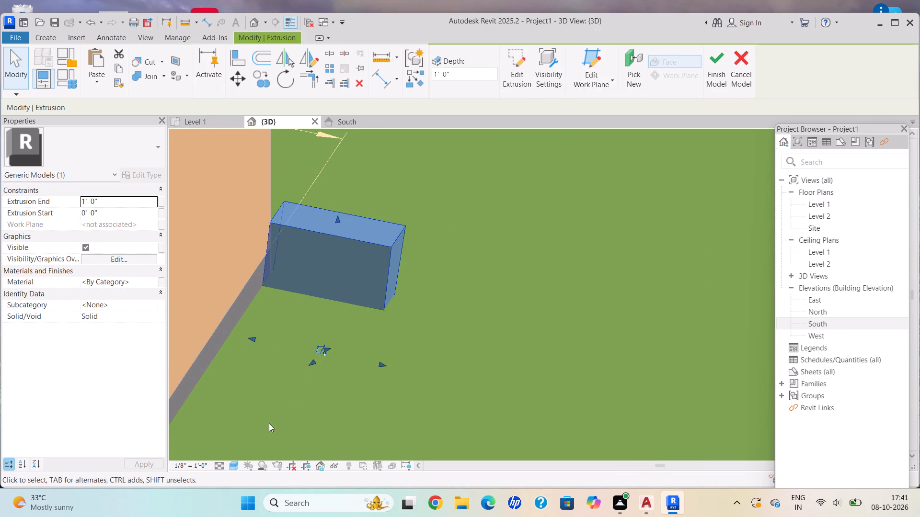
# Examine the extrusion's shape and position relative to the wall and toposolid from the side and below.
pyautogui.scroll(2, 341, 225)
pyautogui.scroll(-3, 351, 247)
pyautogui.keyDown('shift'); pyautogui.scroll(1, 351, 250); pyautogui.keyUp('shift')
pyautogui.keyDown('shift'); pyautogui.moveTo(336, 248); pyautogui.dragTo(324, 246, button='middle'); pyautogui.keyUp('shift')
pyautogui.keyDown('shift'); pyautogui.moveTo(315, 244); pyautogui.dragTo(249, 196, button='middle'); pyautogui.keyUp('shift')
pyautogui.keyDown('shift'); pyautogui.moveTo(199, 153); pyautogui.dragTo(145, 60, button='middle'); pyautogui.keyUp('shift')
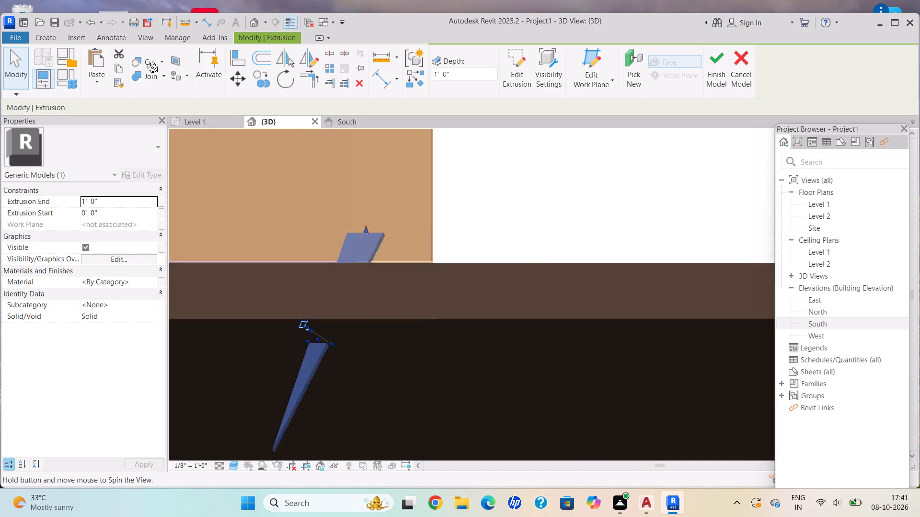
pyautogui.keyDown('shift'); pyautogui.moveTo(145, 60); pyautogui.dragTo(163, 136, button='middle'); pyautogui.keyUp('shift')
pyautogui.scroll(-5, 427, 281)
pyautogui.moveTo(420, 282); pyautogui.dragTo(419, 186, button='middle')
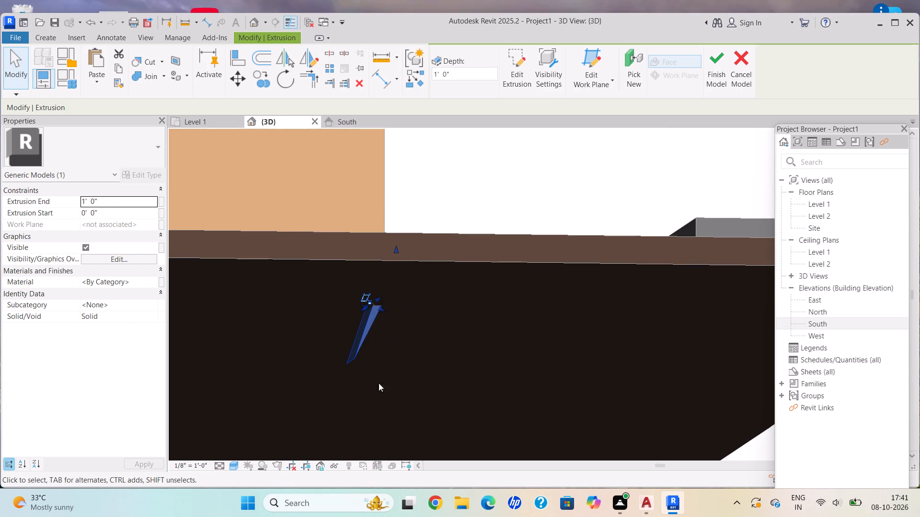
# Examine the narrow triangular extrusion beneath the toposolid and its relation to the building corner.
pyautogui.scroll(-1, 353, 333)
pyautogui.keyDown('shift'); pyautogui.moveTo(353, 333); pyautogui.dragTo(356, 337, button='middle'); pyautogui.keyUp('shift')
pyautogui.keyDown('shift'); pyautogui.middleClick(357, 355); pyautogui.keyUp('shift')
pyautogui.scroll(9, 350, 356)
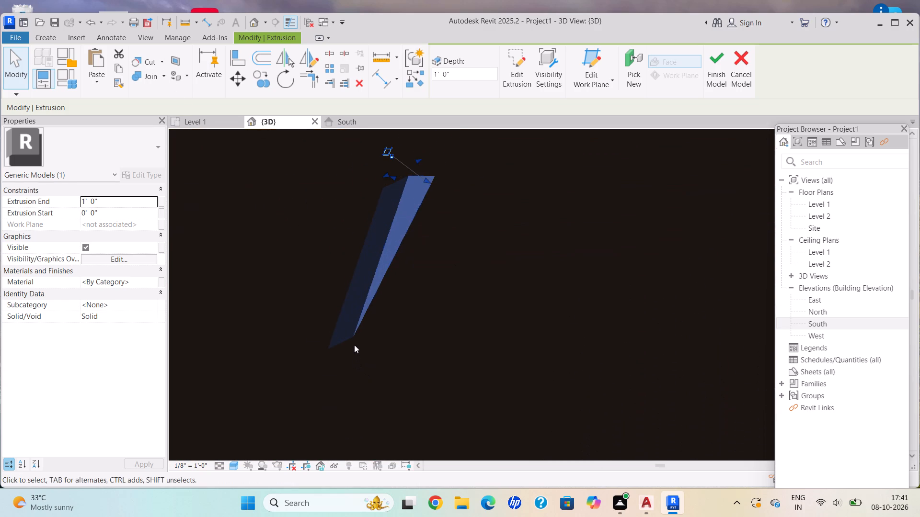
pyautogui.click(354, 332)
pyautogui.scroll(4, 356, 338)
pyautogui.scroll(-6, 369, 317)
pyautogui.middleClick(366, 249)
pyautogui.moveTo(366, 249); pyautogui.dragTo(361, 296, button='middle')
pyautogui.moveTo(350, 337); pyautogui.dragTo(346, 355, button='middle')
pyautogui.scroll(-5, 343, 367)
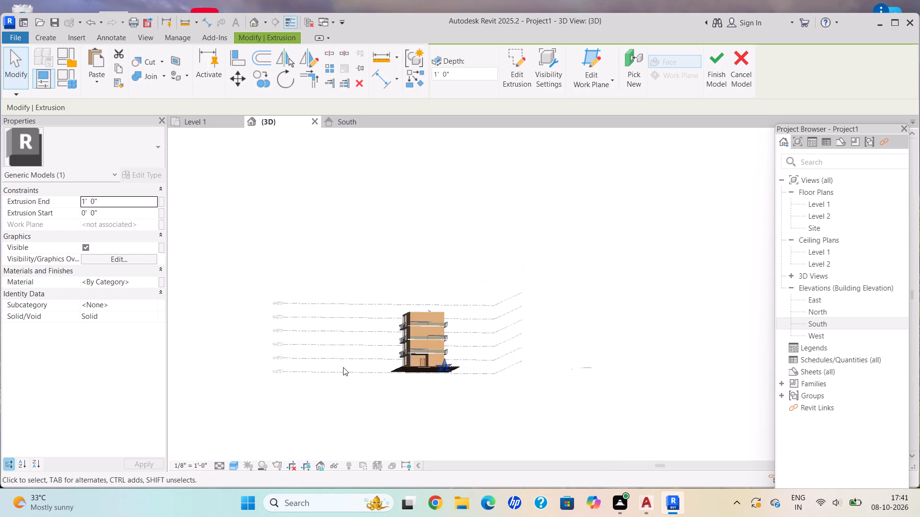
pyautogui.scroll(18, 424, 363)
pyautogui.press('Escape')
pyautogui.scroll(-3, 456, 346)
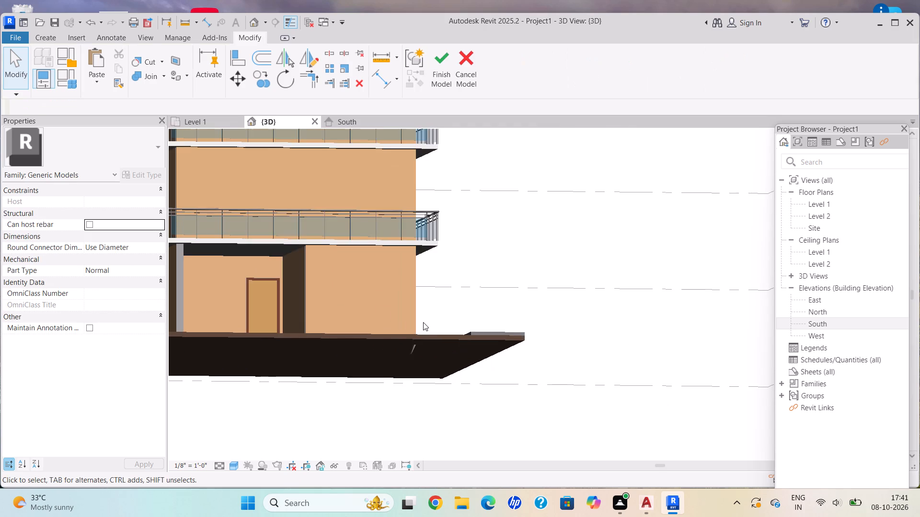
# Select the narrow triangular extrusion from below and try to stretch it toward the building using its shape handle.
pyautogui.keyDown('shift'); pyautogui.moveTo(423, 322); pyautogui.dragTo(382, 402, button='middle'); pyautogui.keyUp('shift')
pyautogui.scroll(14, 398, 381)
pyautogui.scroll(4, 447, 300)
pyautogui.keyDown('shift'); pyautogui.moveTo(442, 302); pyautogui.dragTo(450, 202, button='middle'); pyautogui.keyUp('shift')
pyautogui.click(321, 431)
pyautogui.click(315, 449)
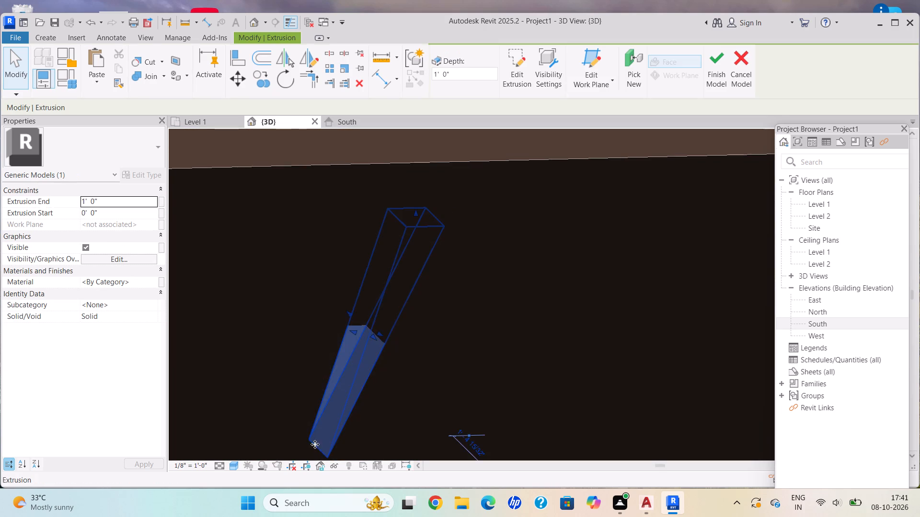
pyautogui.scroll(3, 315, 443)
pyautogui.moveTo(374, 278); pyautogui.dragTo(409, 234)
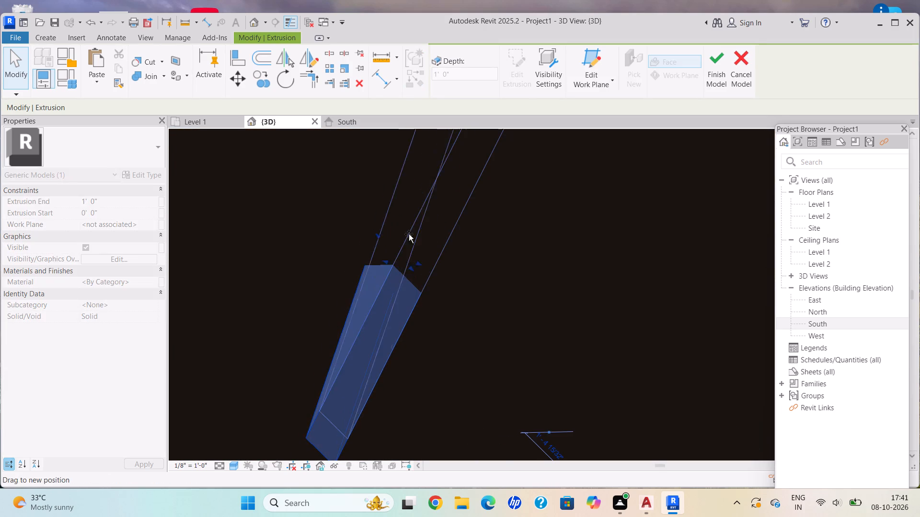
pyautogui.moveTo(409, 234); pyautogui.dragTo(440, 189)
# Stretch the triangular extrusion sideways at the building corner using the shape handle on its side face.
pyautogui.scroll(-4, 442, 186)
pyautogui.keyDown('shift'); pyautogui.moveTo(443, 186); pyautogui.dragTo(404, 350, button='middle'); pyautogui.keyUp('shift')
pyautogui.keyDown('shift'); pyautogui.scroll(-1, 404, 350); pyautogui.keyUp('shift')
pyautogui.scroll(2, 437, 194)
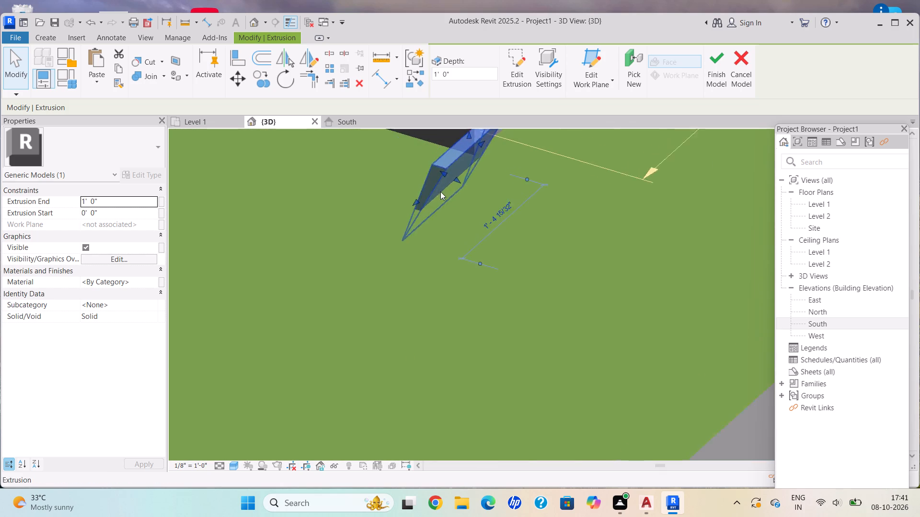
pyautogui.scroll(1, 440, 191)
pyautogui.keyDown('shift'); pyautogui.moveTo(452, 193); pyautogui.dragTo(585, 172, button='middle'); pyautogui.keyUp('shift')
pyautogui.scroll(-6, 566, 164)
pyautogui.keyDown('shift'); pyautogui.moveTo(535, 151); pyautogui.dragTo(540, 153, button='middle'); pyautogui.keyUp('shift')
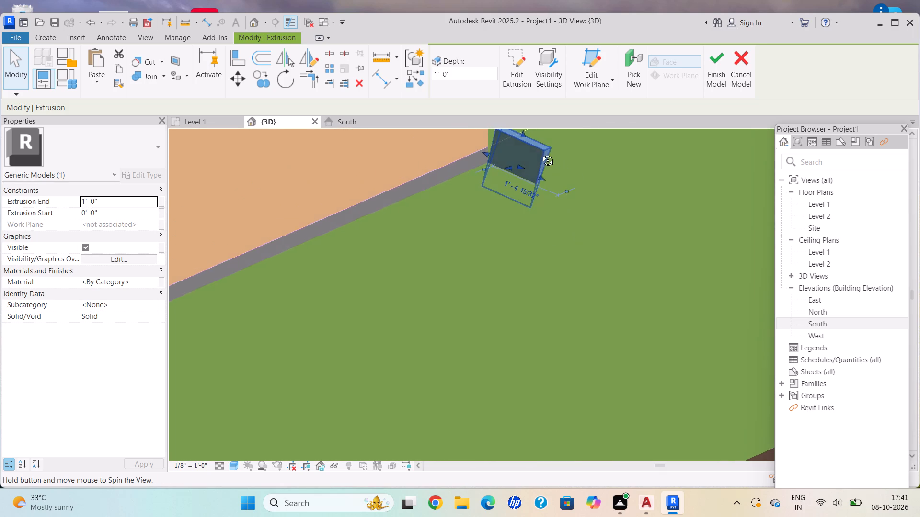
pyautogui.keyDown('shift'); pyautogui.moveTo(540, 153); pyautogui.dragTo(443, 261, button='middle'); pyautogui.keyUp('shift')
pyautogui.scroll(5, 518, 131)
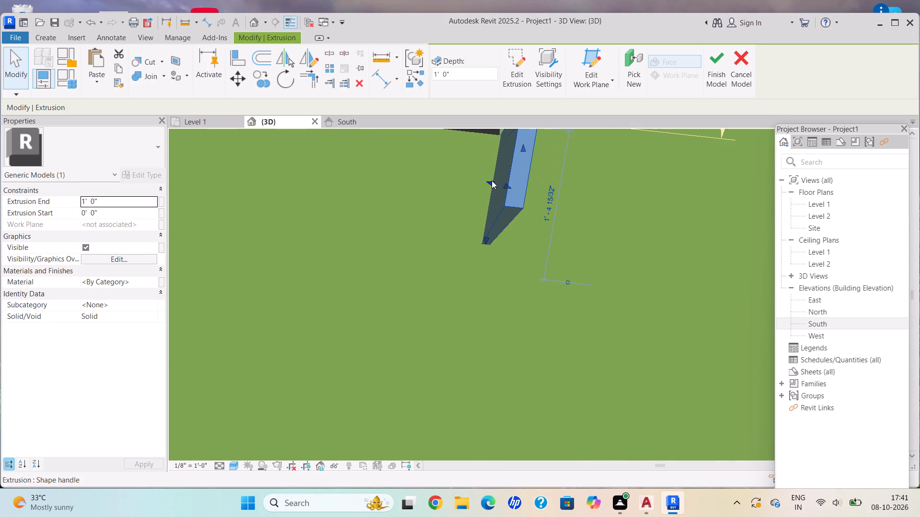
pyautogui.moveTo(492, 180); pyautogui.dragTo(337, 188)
# Delete the stretched triangular extrusion at the building's base corner.
pyautogui.scroll(-6, 348, 189)
pyautogui.moveTo(354, 193); pyautogui.dragTo(479, 330, button='middle')
pyautogui.scroll(4, 476, 326)
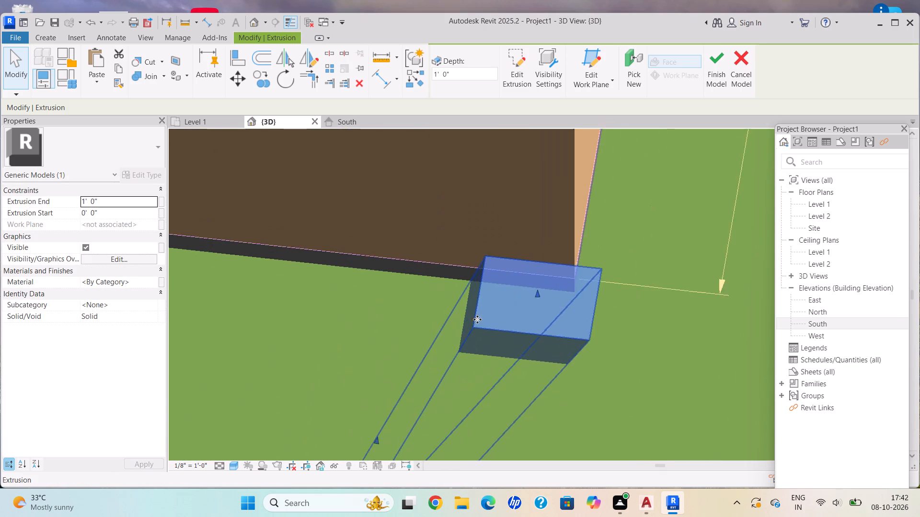
pyautogui.scroll(4, 477, 319)
pyautogui.keyDown('shift'); pyautogui.moveTo(482, 310); pyautogui.dragTo(499, 222, button='middle'); pyautogui.keyUp('shift')
pyautogui.scroll(-6, 500, 222)
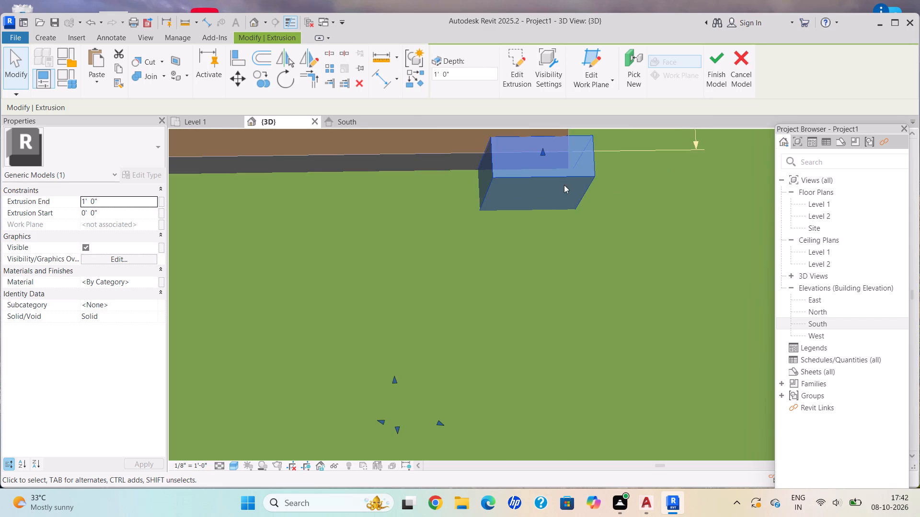
pyautogui.press('Delete')
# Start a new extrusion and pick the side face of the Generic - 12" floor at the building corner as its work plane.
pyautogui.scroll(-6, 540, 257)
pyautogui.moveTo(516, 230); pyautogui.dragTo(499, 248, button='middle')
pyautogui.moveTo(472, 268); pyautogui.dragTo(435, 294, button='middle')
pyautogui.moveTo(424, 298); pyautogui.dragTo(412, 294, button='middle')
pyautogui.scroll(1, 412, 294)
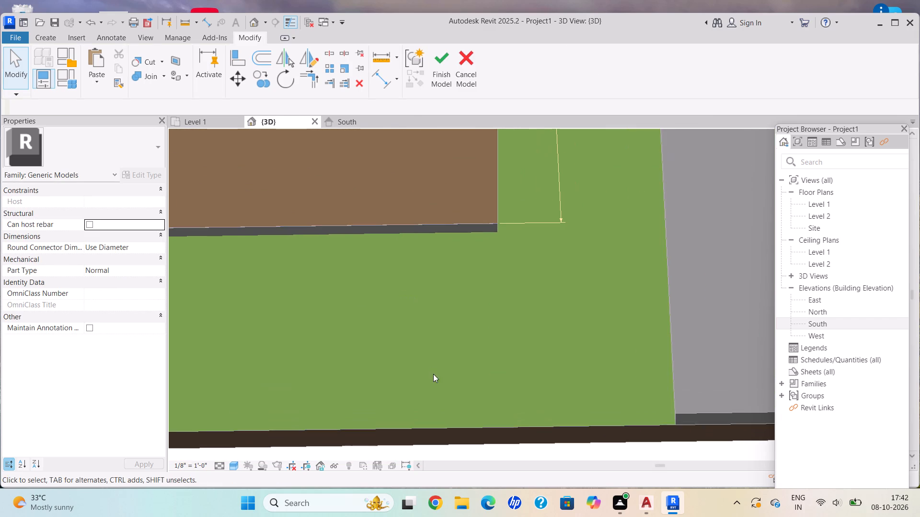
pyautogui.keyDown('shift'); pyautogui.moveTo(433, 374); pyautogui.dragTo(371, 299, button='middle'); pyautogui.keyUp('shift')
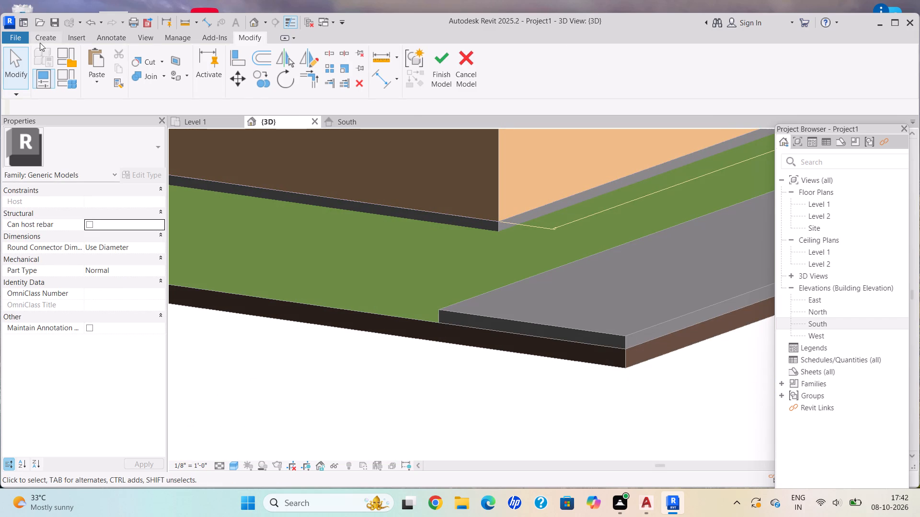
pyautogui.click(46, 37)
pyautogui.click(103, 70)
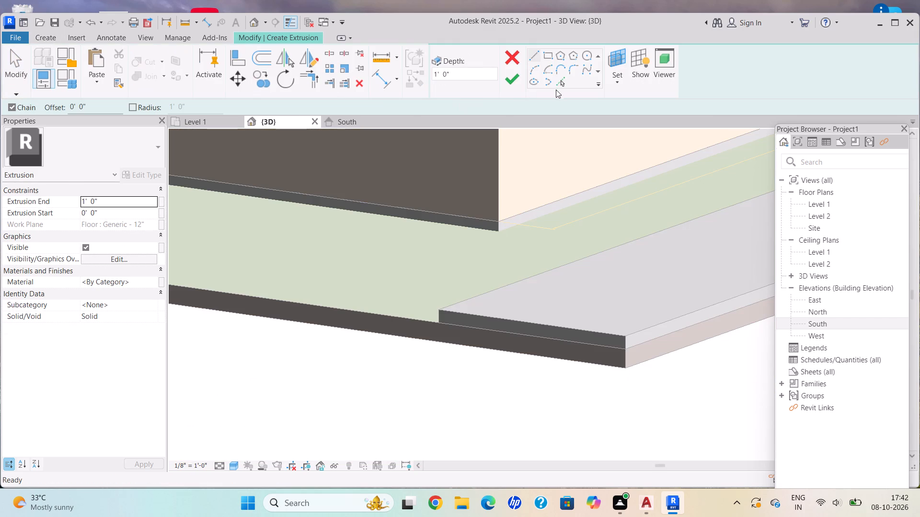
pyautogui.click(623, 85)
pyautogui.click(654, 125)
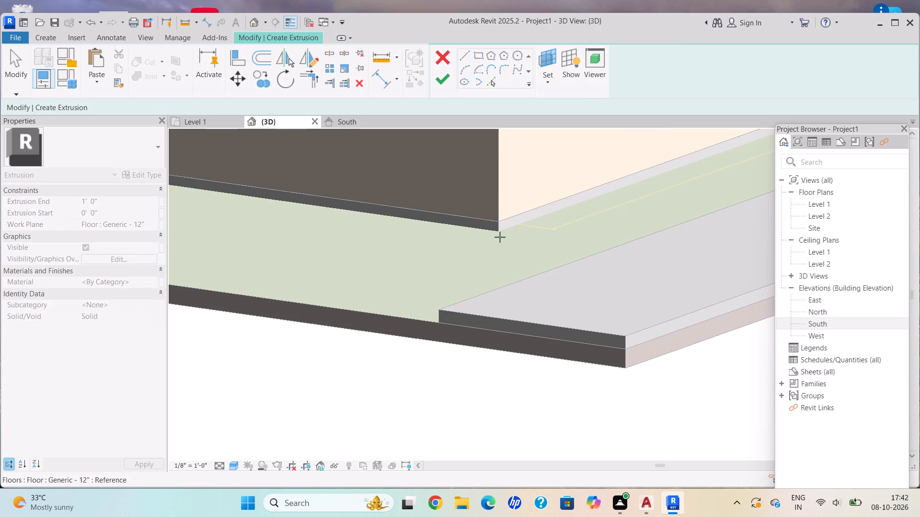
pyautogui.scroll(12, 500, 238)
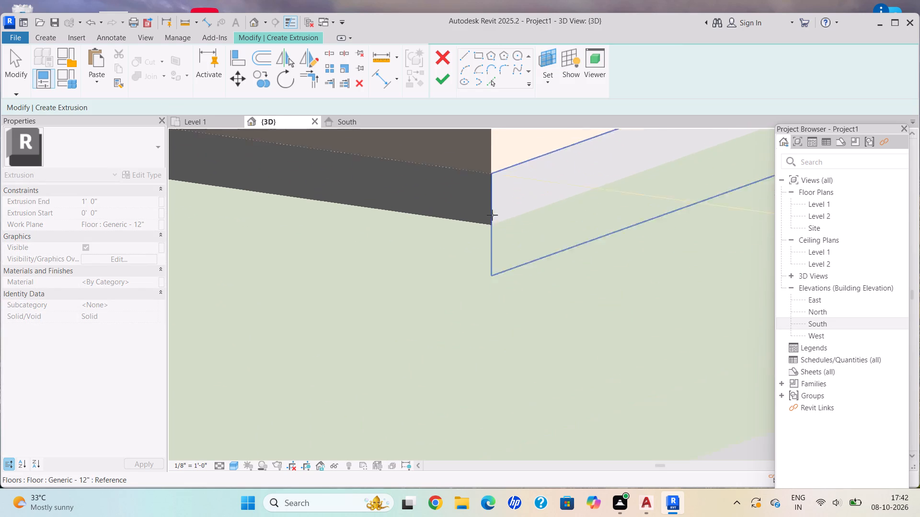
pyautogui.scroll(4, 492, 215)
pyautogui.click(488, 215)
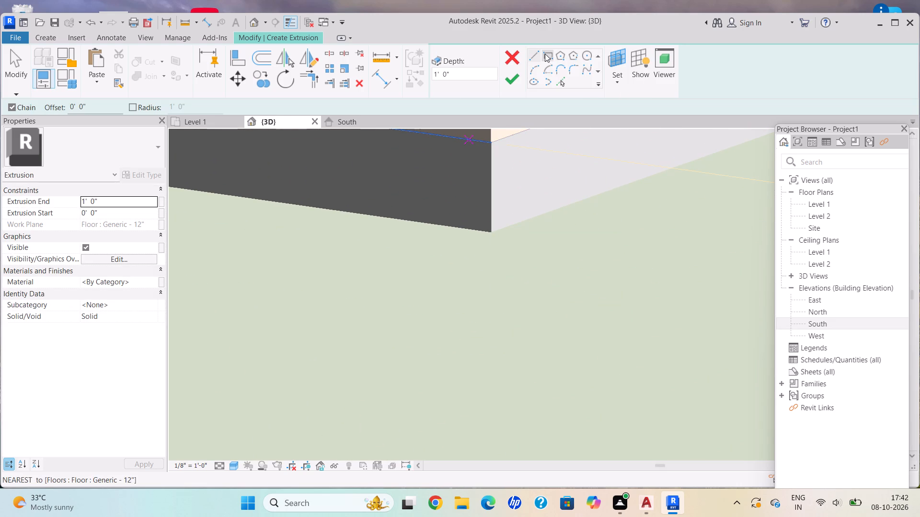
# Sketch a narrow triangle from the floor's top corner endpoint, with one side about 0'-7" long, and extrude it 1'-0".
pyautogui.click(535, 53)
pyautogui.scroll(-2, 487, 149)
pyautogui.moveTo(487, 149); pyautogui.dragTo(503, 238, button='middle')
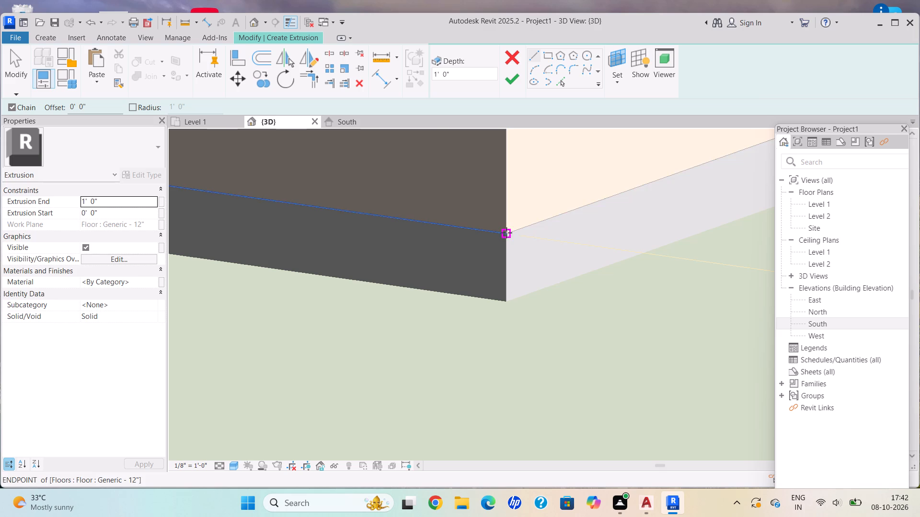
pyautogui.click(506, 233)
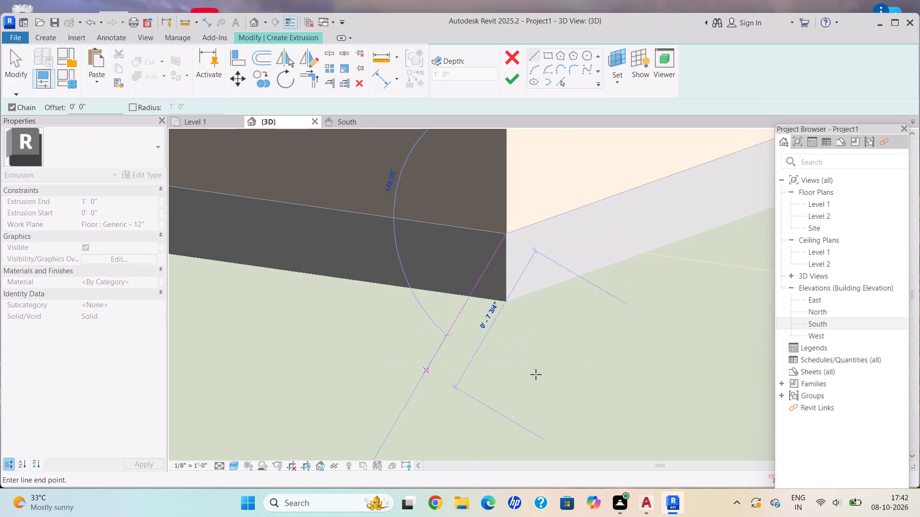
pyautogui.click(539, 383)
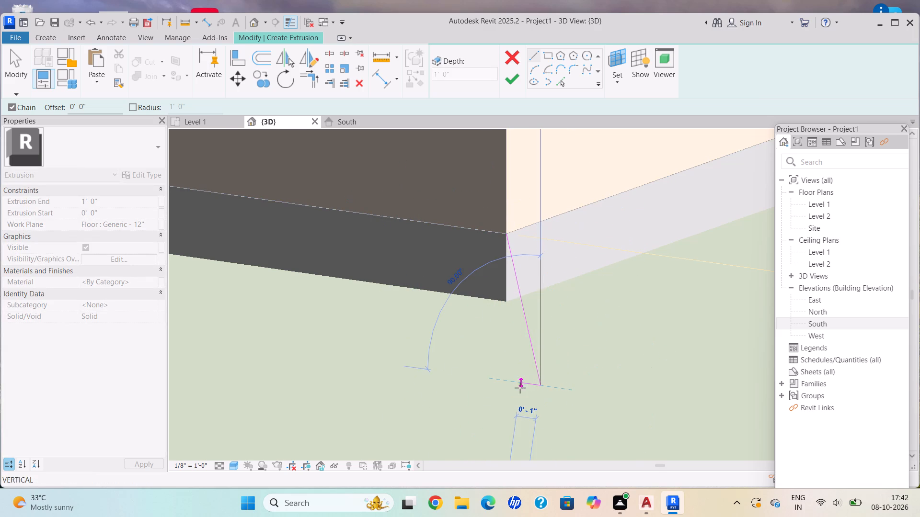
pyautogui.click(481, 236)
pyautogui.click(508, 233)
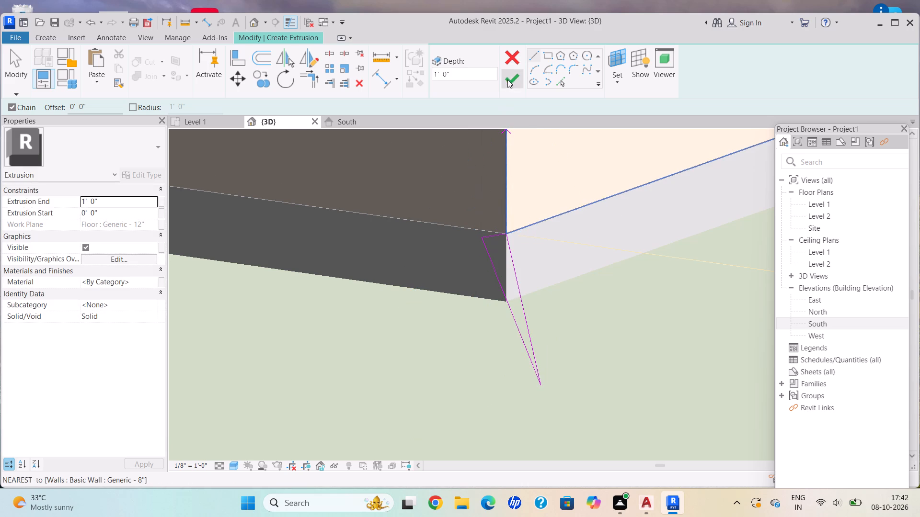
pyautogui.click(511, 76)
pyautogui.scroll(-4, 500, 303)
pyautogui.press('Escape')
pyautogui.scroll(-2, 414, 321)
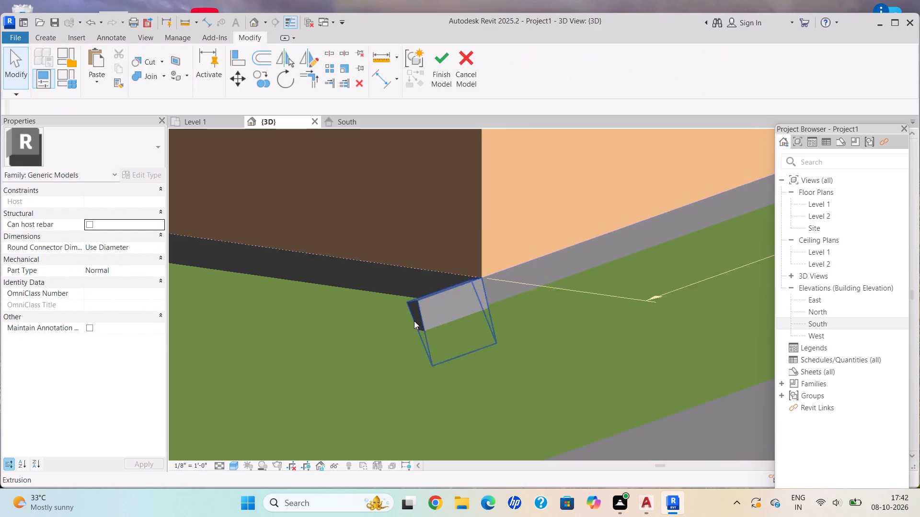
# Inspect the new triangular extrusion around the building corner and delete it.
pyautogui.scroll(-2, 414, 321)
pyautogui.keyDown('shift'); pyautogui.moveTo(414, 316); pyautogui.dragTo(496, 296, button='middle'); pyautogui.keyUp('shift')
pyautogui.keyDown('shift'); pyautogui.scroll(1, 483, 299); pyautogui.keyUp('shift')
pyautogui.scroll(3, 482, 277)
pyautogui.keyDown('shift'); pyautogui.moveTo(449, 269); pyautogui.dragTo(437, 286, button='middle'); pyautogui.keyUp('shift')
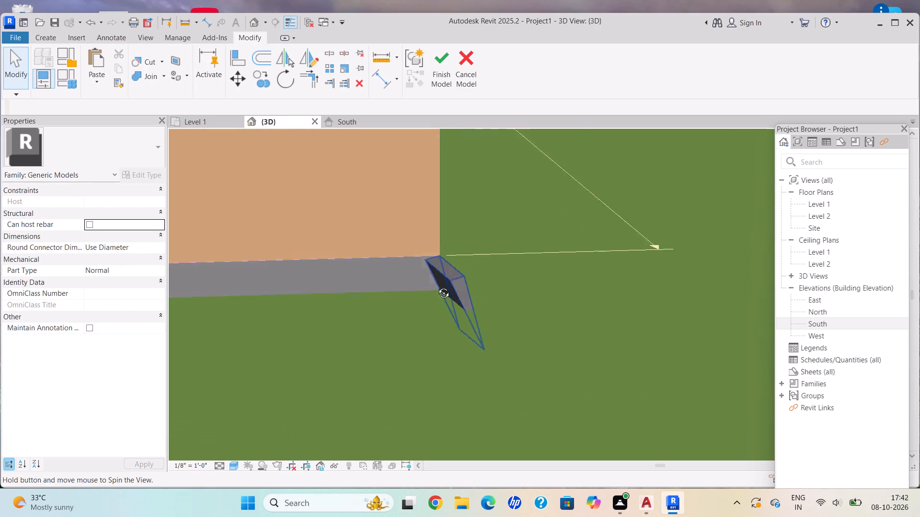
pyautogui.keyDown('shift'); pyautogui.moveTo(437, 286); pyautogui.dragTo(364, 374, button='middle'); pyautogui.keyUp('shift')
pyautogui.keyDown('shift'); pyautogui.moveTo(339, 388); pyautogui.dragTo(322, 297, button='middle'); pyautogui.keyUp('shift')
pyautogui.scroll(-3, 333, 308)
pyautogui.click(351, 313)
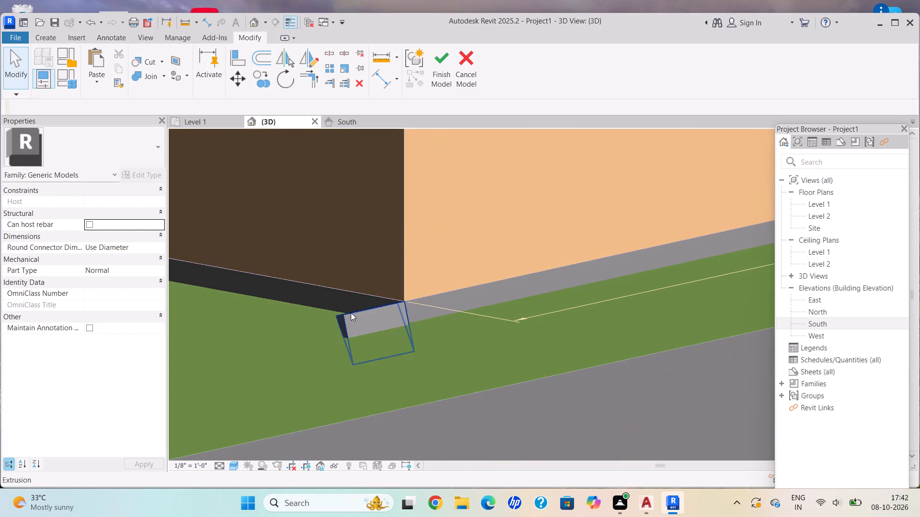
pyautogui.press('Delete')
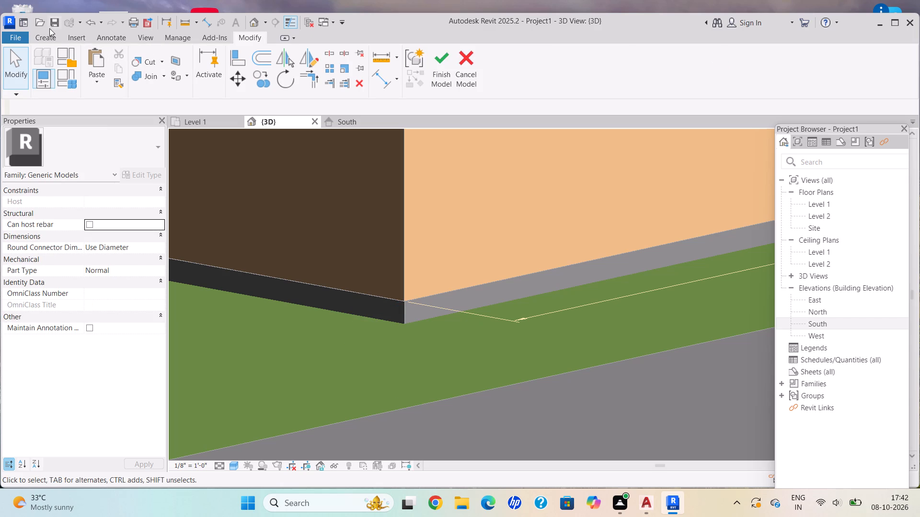
# Start another extrusion and pick the Generic - 12" floor's side face below the light-coloured wall as its work plane.
pyautogui.click(50, 35)
pyautogui.click(87, 61)
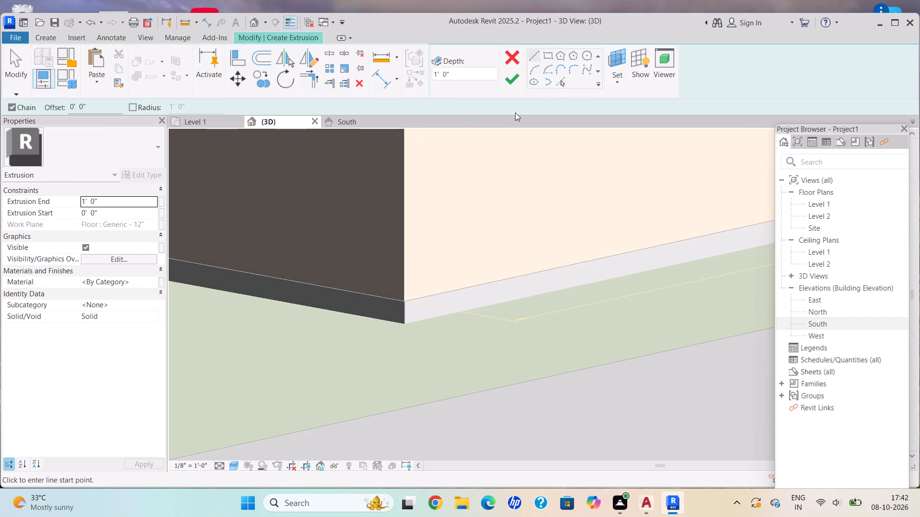
pyautogui.moveTo(614, 88); pyautogui.dragTo(614, 81)
pyautogui.click(648, 129)
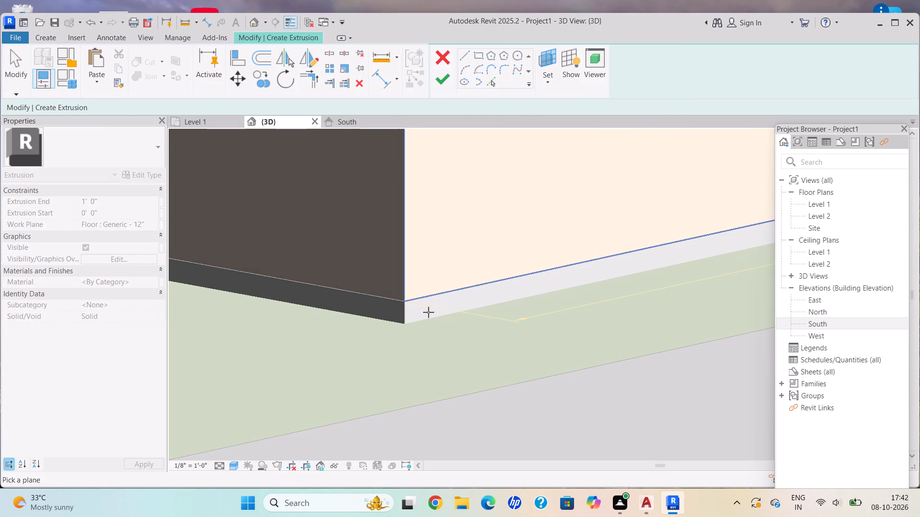
pyautogui.click(406, 320)
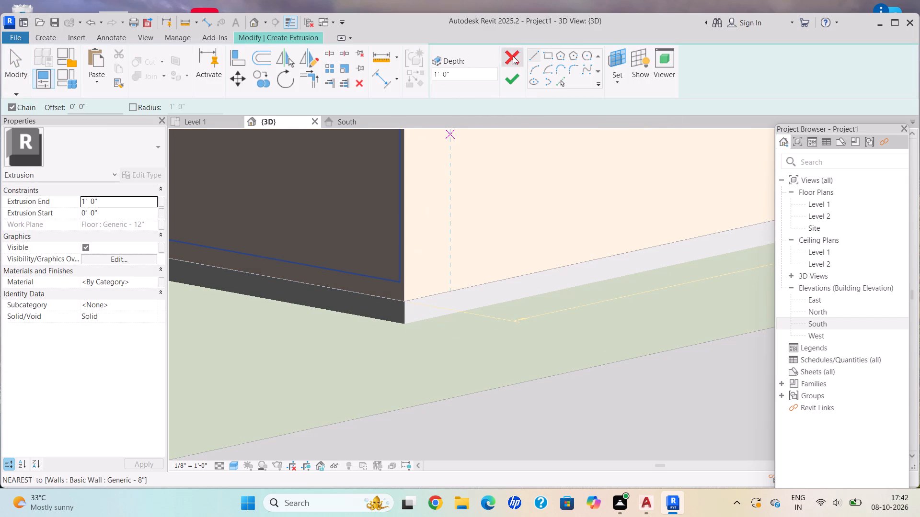
# Sketch a closed triangular profile from the wall's corner edge outward past the floor's base corner and extrude it 1'-0".
pyautogui.click(532, 55)
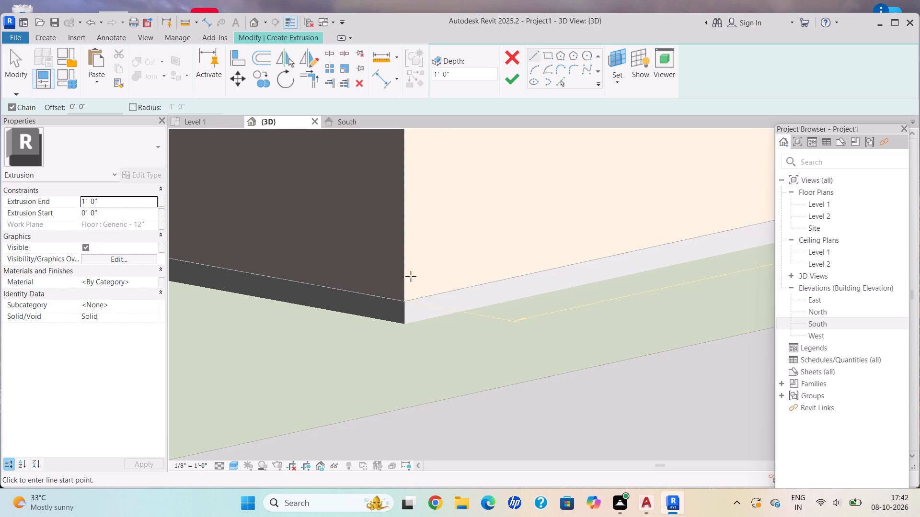
pyautogui.scroll(-5, 411, 277)
pyautogui.keyDown('shift'); pyautogui.moveTo(407, 285); pyautogui.dragTo(401, 281, button='middle'); pyautogui.keyUp('shift')
pyautogui.keyDown('shift'); pyautogui.moveTo(399, 281); pyautogui.dragTo(295, 322, button='middle'); pyautogui.keyUp('shift')
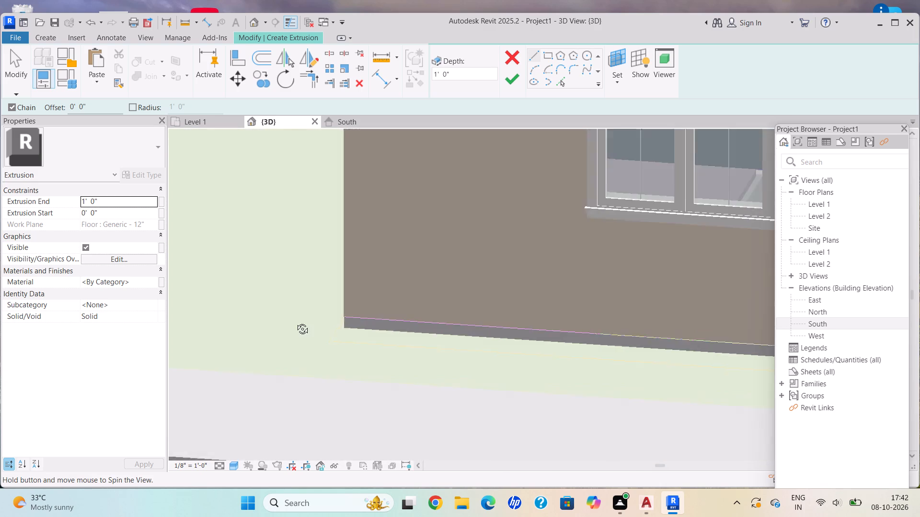
pyautogui.keyDown('shift'); pyautogui.moveTo(295, 322); pyautogui.dragTo(292, 324, button='middle'); pyautogui.keyUp('shift')
pyautogui.scroll(2, 328, 328)
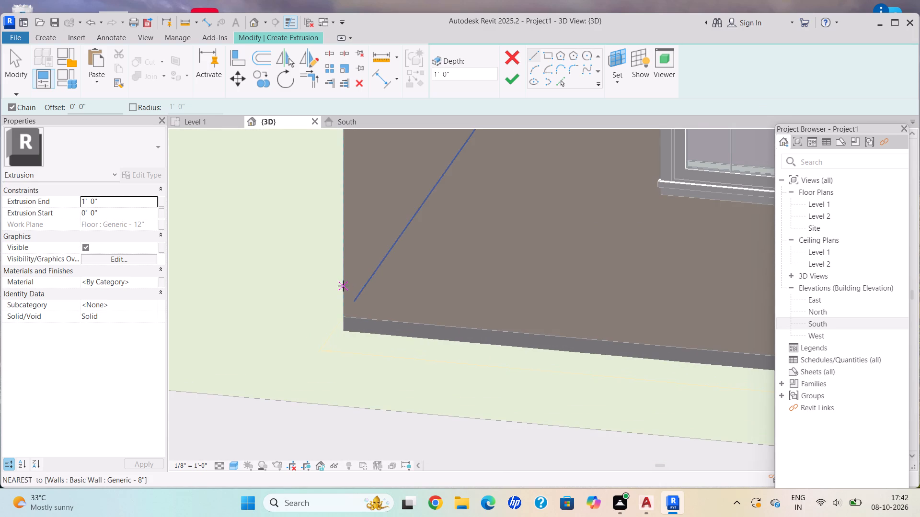
pyautogui.click(343, 286)
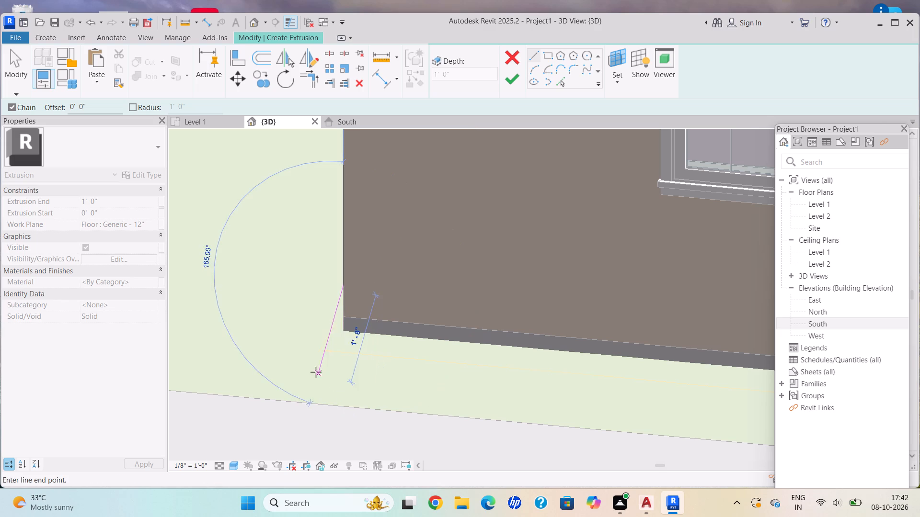
pyautogui.click(305, 366)
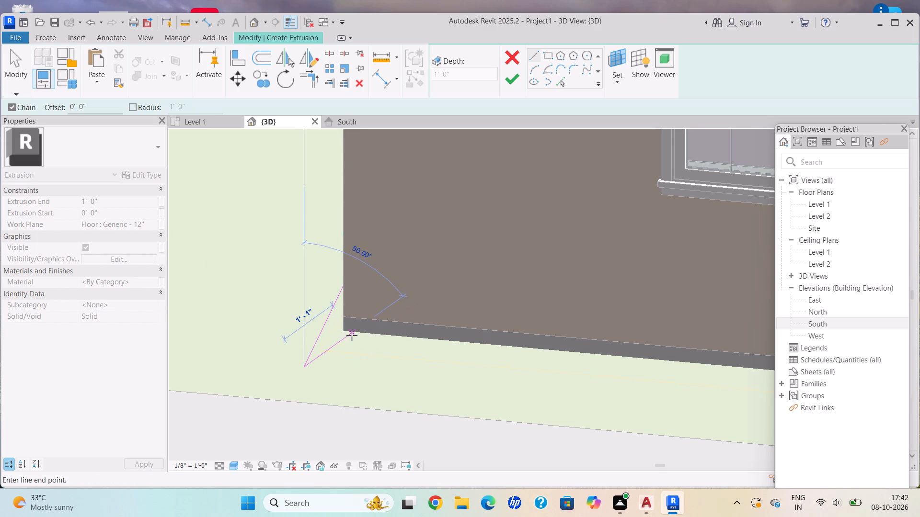
pyautogui.click(352, 314)
pyautogui.scroll(4, 341, 275)
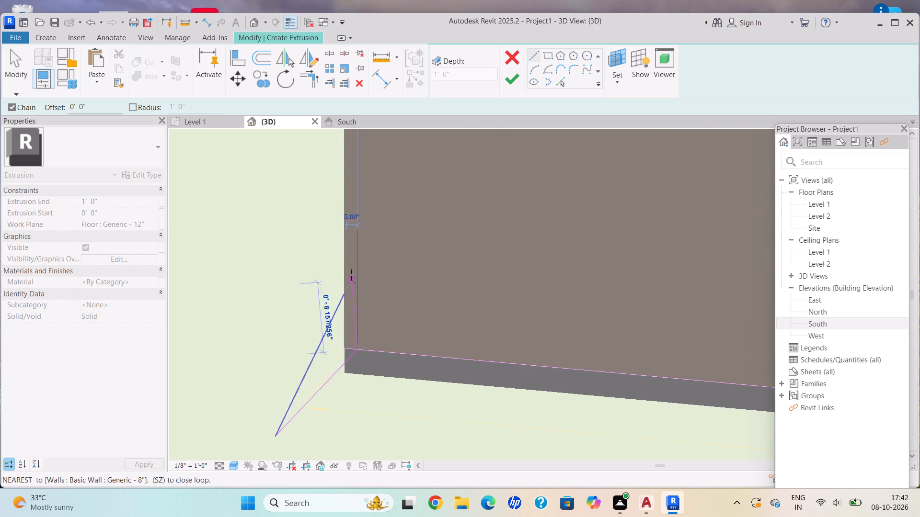
pyautogui.keyDown('shift'); pyautogui.moveTo(367, 278); pyautogui.dragTo(400, 289, button='middle'); pyautogui.keyUp('shift')
pyautogui.scroll(5, 400, 289)
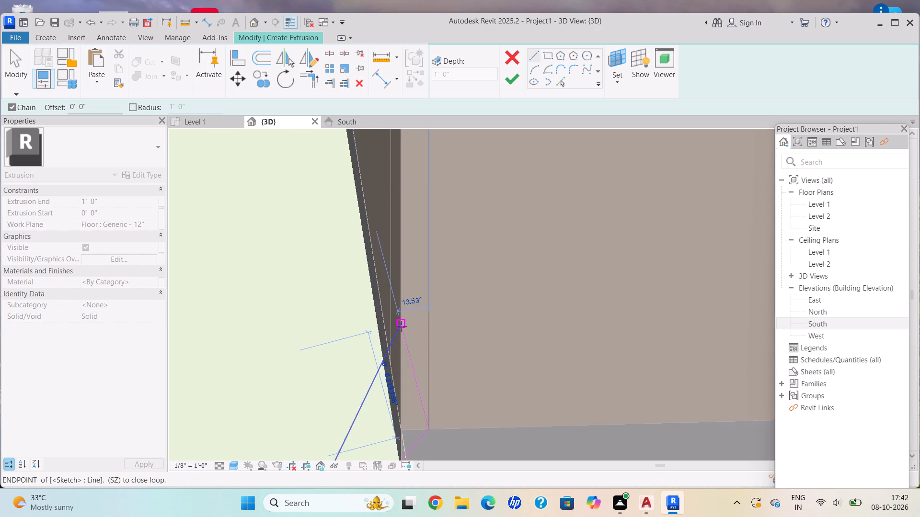
pyautogui.click(402, 326)
pyautogui.click(521, 79)
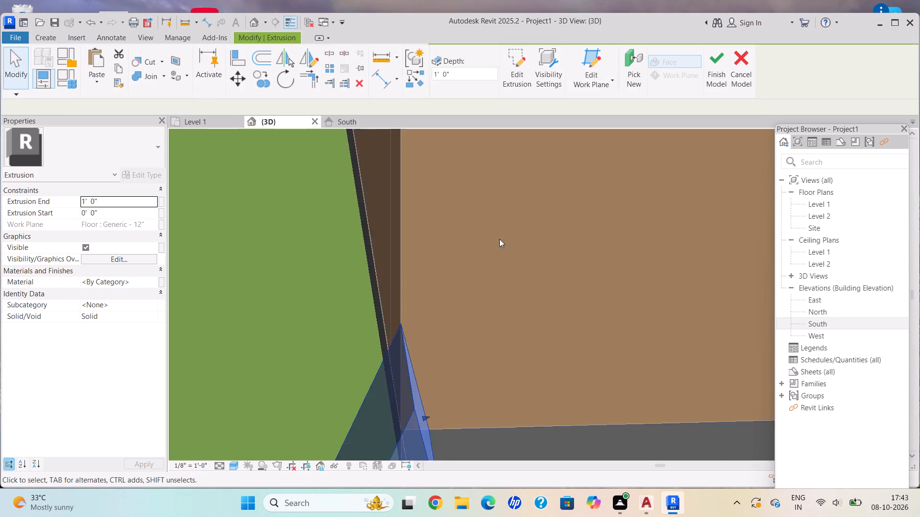
# Stretch the start of the triangular extrusion along the base of the light-coloured wall to a depth of about 3'-2".
pyautogui.scroll(-5, 504, 265)
pyautogui.moveTo(506, 273); pyautogui.dragTo(538, 200, button='middle')
pyautogui.scroll(-3, 524, 300)
pyautogui.press('Escape')
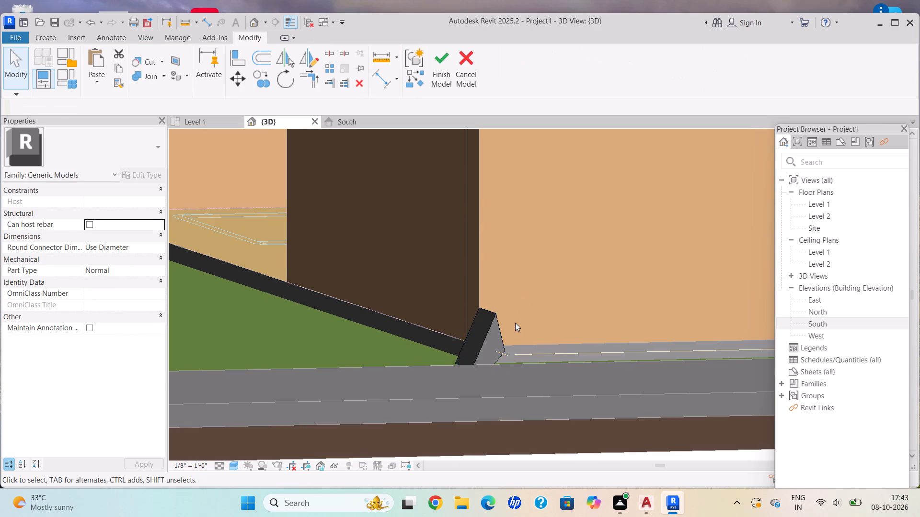
pyautogui.scroll(-1, 513, 326)
pyautogui.scroll(1, 513, 326)
pyautogui.scroll(-4, 513, 326)
pyautogui.keyDown('shift'); pyautogui.moveTo(491, 315); pyautogui.dragTo(724, 357, button='middle'); pyautogui.keyUp('shift')
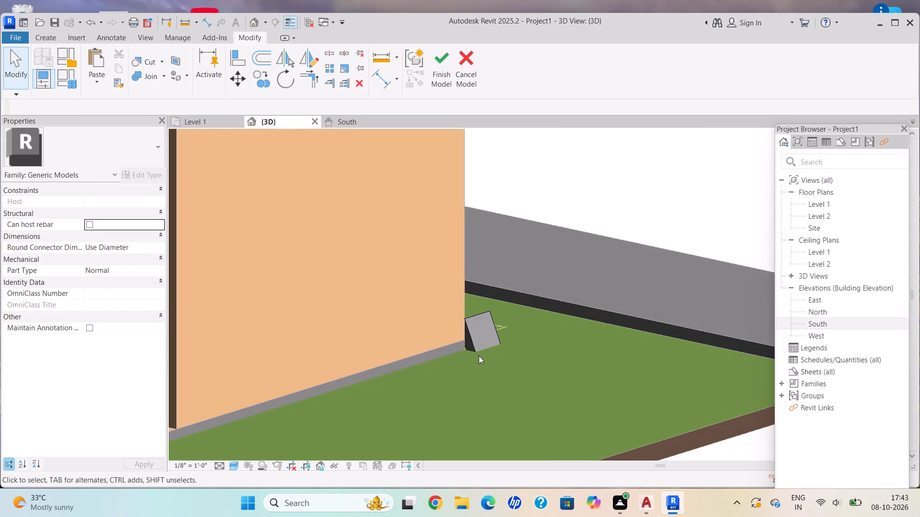
pyautogui.scroll(4, 405, 369)
pyautogui.click(518, 321)
pyautogui.click(510, 331)
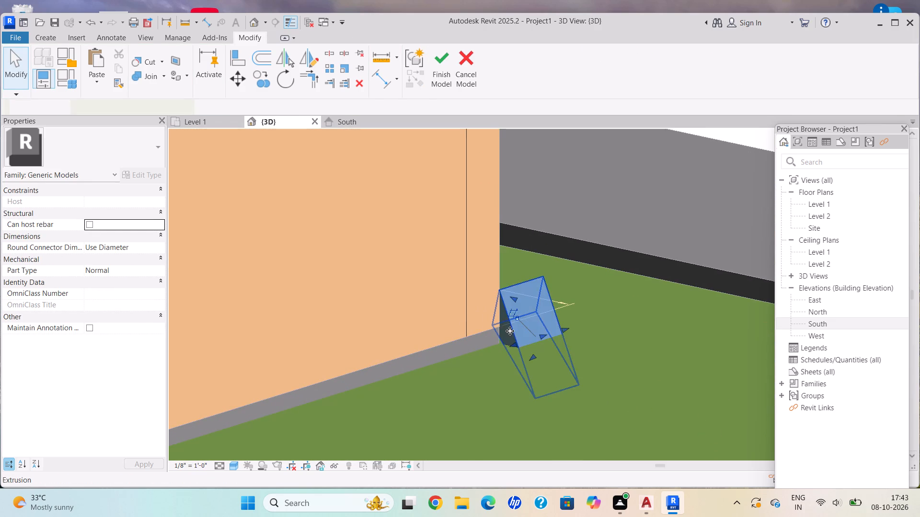
pyautogui.scroll(4, 509, 330)
pyautogui.moveTo(517, 352); pyautogui.dragTo(358, 411)
pyautogui.scroll(-4, 395, 383)
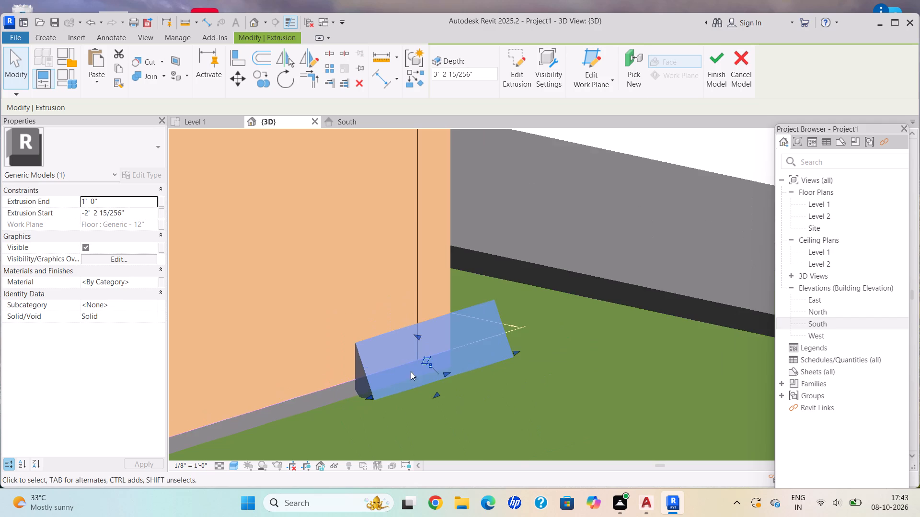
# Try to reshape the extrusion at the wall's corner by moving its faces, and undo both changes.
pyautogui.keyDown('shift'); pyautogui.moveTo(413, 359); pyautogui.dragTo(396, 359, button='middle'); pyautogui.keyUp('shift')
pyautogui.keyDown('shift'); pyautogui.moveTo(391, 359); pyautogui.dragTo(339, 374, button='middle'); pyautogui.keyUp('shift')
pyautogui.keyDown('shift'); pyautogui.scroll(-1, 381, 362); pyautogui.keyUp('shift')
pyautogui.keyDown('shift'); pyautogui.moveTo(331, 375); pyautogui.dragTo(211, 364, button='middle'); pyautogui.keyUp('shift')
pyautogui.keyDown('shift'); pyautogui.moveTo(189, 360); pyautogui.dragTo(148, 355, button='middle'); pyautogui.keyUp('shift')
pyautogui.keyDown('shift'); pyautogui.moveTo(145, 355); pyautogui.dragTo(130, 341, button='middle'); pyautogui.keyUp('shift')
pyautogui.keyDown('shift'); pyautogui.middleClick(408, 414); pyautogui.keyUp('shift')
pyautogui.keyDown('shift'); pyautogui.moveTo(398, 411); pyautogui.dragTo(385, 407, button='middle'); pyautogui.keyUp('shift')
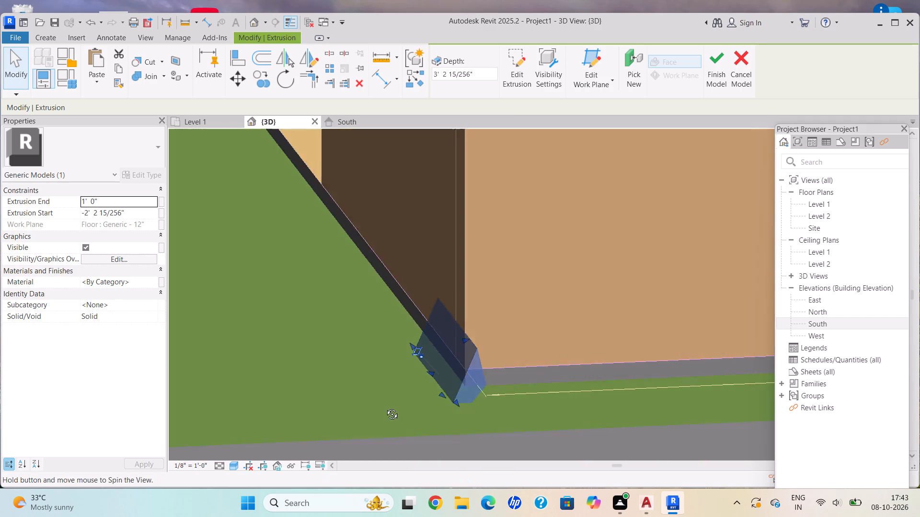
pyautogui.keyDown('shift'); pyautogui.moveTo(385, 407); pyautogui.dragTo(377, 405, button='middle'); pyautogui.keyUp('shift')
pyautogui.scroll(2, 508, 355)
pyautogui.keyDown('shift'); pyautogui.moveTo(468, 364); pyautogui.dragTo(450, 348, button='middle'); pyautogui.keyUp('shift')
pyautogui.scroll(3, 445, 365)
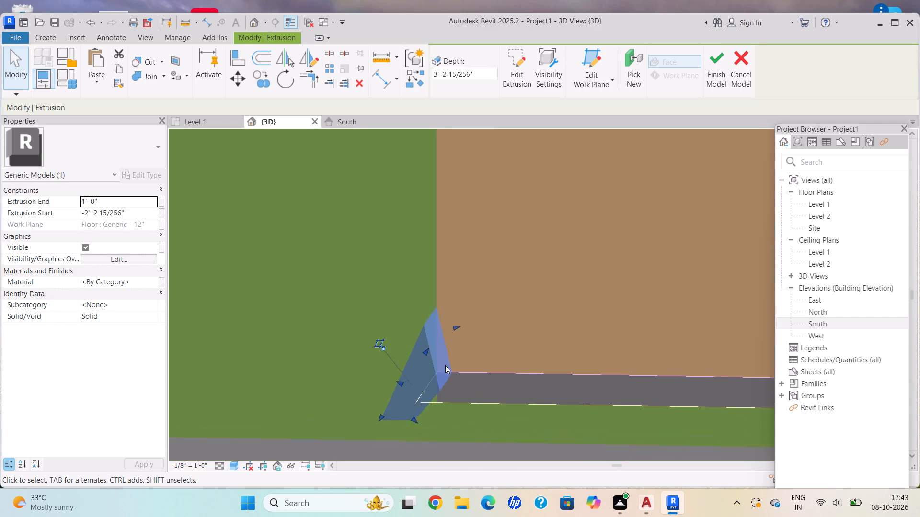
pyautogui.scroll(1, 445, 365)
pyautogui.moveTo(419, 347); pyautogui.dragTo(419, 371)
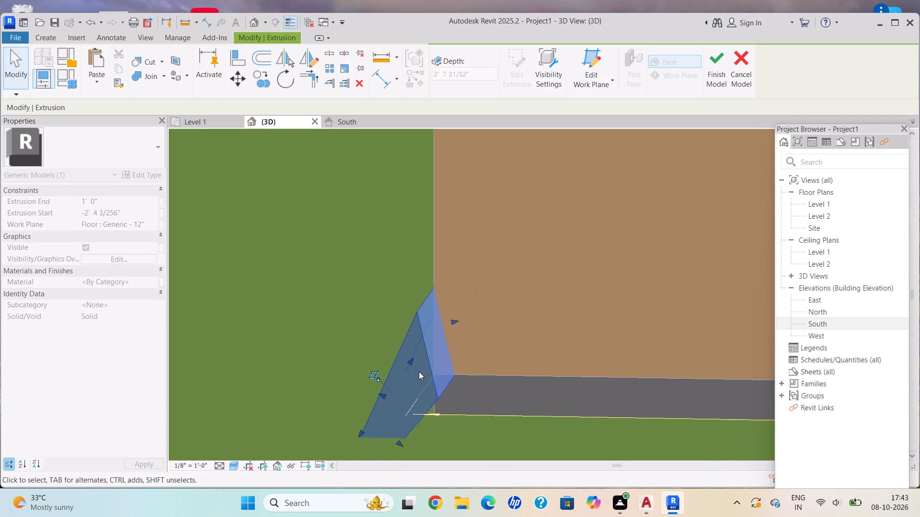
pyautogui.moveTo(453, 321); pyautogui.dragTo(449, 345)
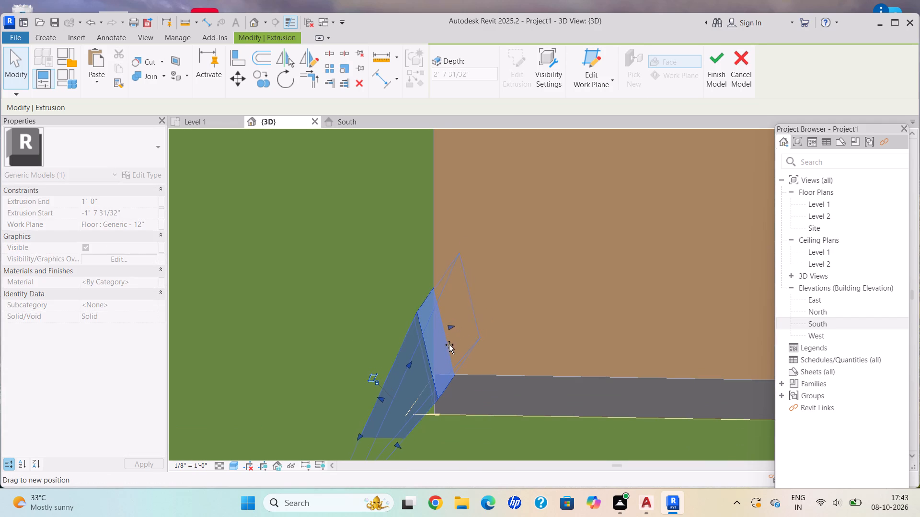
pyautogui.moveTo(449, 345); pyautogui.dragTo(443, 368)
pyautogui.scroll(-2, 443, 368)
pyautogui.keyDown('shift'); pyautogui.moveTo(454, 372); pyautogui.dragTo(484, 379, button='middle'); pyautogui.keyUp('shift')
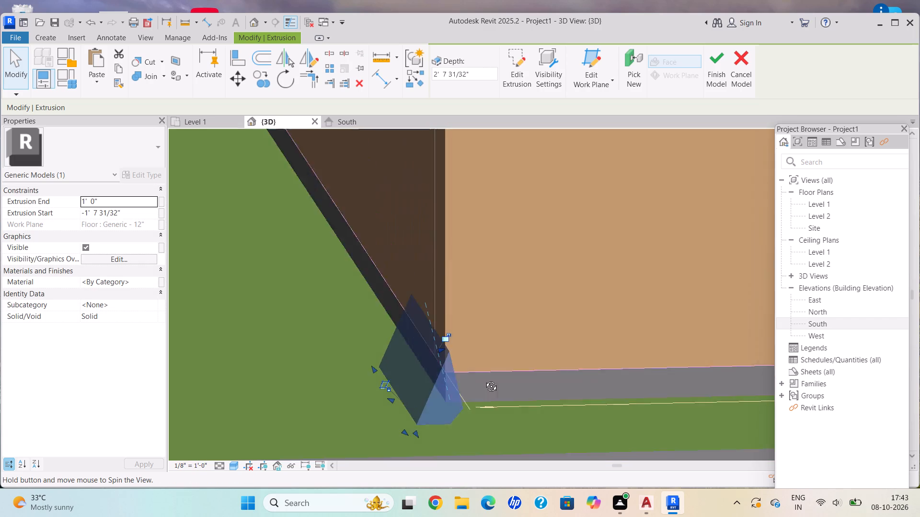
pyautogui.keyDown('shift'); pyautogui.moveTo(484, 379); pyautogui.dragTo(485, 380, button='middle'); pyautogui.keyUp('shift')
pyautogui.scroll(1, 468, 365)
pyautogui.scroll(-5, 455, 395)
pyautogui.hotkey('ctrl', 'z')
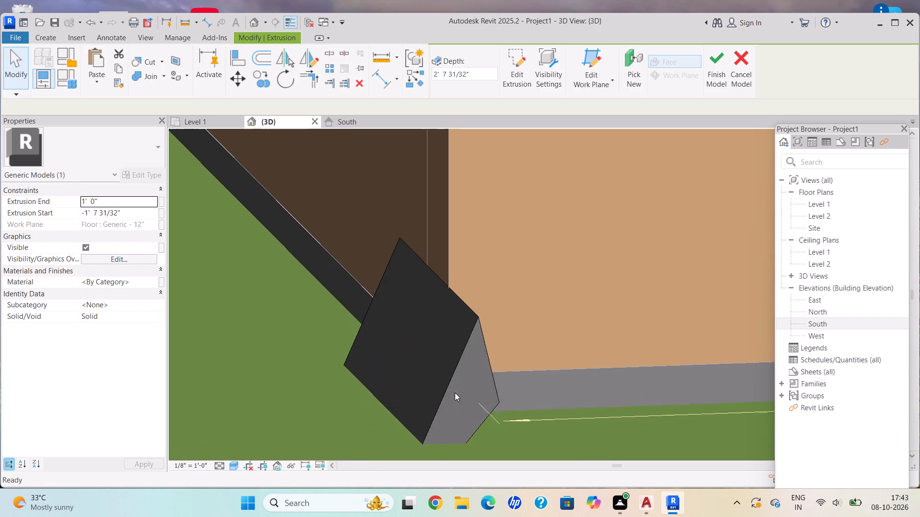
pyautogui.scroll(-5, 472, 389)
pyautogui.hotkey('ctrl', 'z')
# Stretch the extrusion's start along the wall and across the ground-floor opening to the far pillar, with Extrusion Start about -24'-3 13/16".
pyautogui.scroll(-9, 472, 388)
pyautogui.keyDown('shift'); pyautogui.moveTo(466, 384); pyautogui.dragTo(438, 371, button='middle'); pyautogui.keyUp('shift')
pyautogui.scroll(3, 463, 362)
pyautogui.keyDown('shift'); pyautogui.moveTo(480, 376); pyautogui.dragTo(764, 420, button='middle'); pyautogui.keyUp('shift')
pyautogui.keyDown('shift'); pyautogui.scroll(1, 487, 378); pyautogui.keyUp('shift')
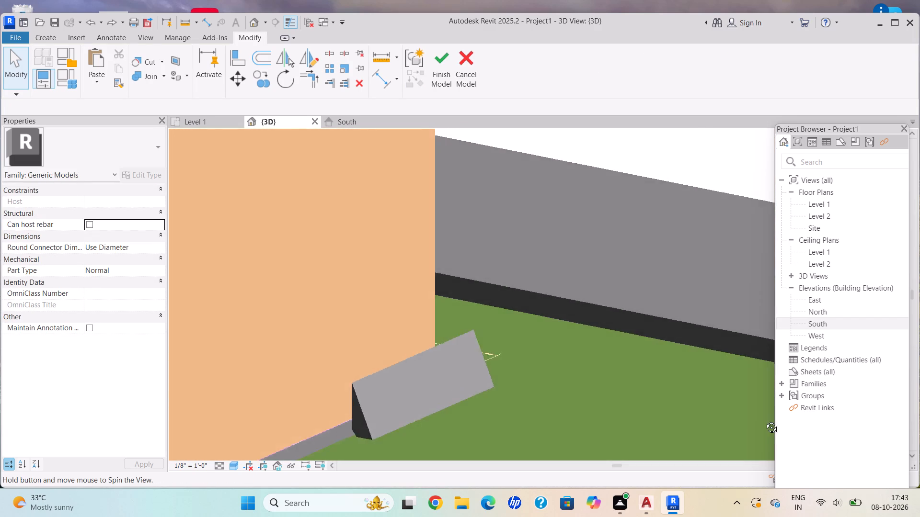
pyautogui.keyDown('shift'); pyautogui.moveTo(764, 420); pyautogui.dragTo(762, 419, button='middle'); pyautogui.keyUp('shift')
pyautogui.moveTo(492, 364); pyautogui.dragTo(573, 224, button='middle')
pyautogui.keyDown('shift'); pyautogui.moveTo(472, 266); pyautogui.dragTo(493, 306, button='middle'); pyautogui.keyUp('shift')
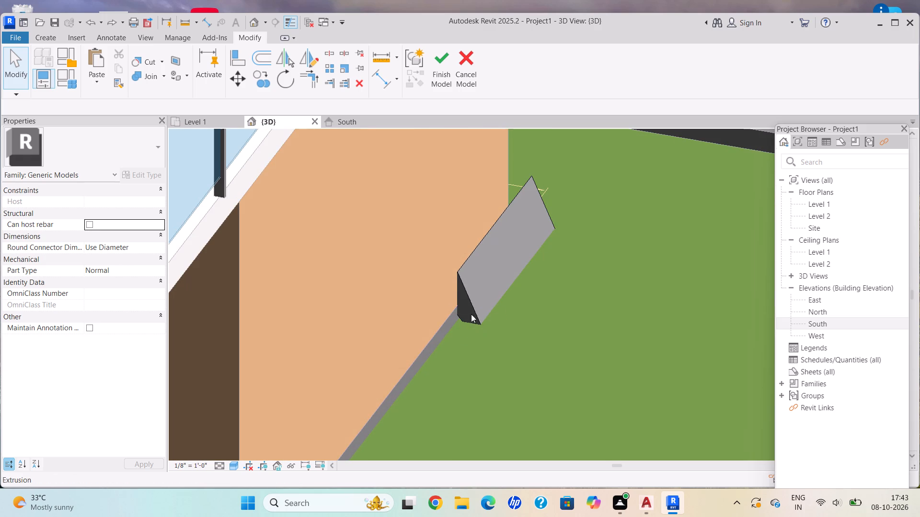
pyautogui.click(478, 303)
pyautogui.scroll(-4, 478, 303)
pyautogui.click(466, 291)
pyautogui.scroll(-3, 478, 299)
pyautogui.moveTo(476, 285); pyautogui.dragTo(509, 143, button='middle')
pyautogui.scroll(5, 516, 155)
pyautogui.moveTo(508, 178); pyautogui.dragTo(330, 451)
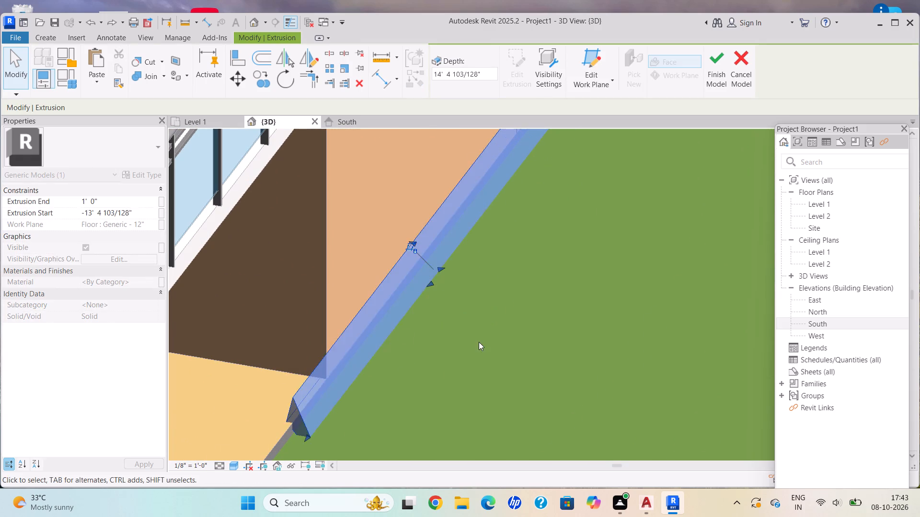
pyautogui.scroll(-3, 479, 342)
pyautogui.moveTo(480, 337); pyautogui.dragTo(539, 115, button='middle')
pyautogui.scroll(8, 435, 144)
pyautogui.moveTo(400, 232); pyautogui.dragTo(306, 406)
pyautogui.scroll(-3, 316, 385)
pyautogui.moveTo(316, 385); pyautogui.dragTo(479, 136, button='middle')
pyautogui.scroll(4, 476, 147)
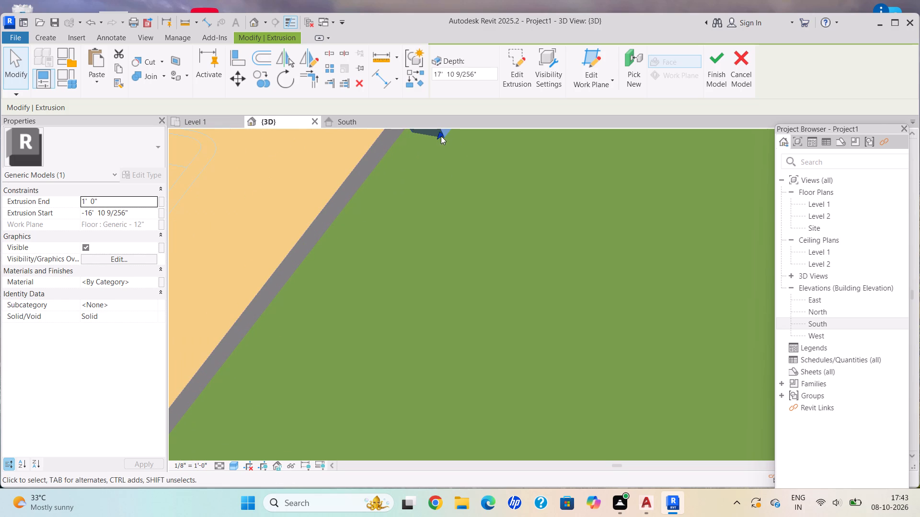
pyautogui.moveTo(441, 136); pyautogui.dragTo(295, 417)
pyautogui.scroll(-2, 314, 386)
pyautogui.moveTo(319, 377); pyautogui.dragTo(398, 264, button='middle')
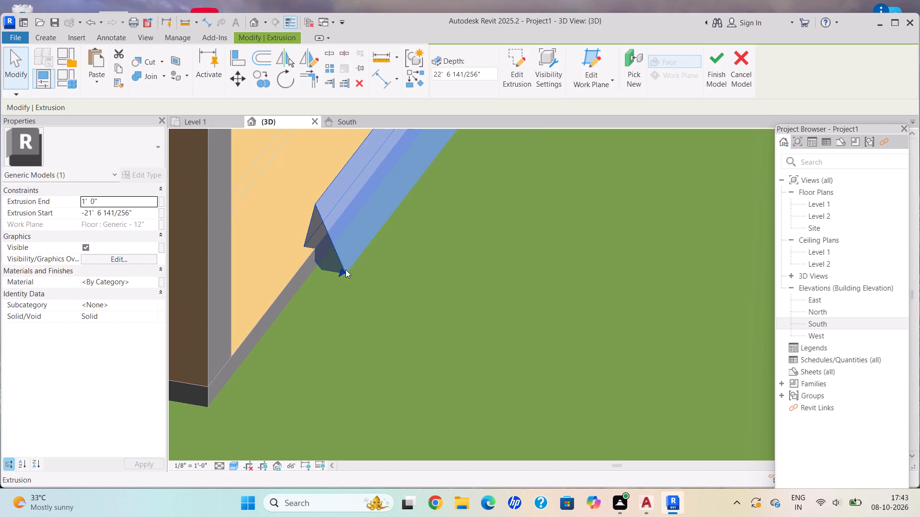
pyautogui.moveTo(345, 270); pyautogui.dragTo(232, 361)
pyautogui.scroll(2, 232, 361)
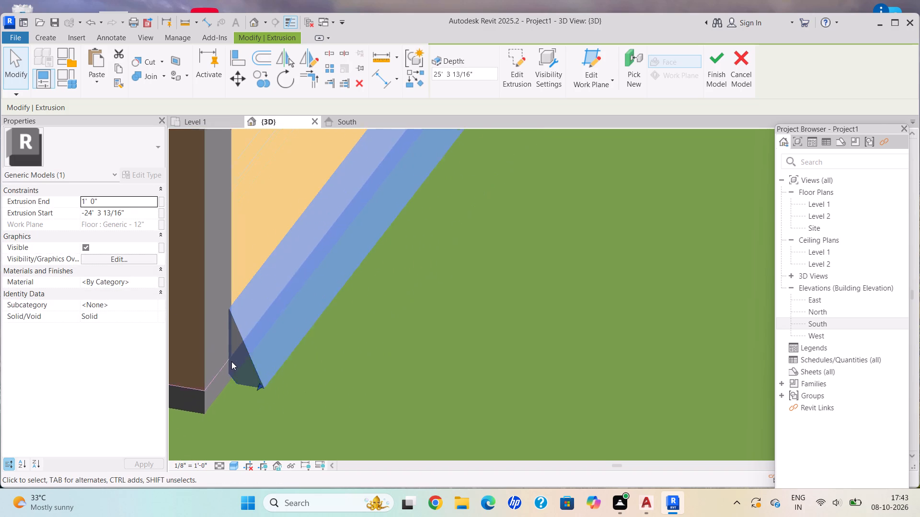
pyautogui.scroll(2, 231, 361)
pyautogui.press('Escape')
# Pull the extrusion's other end back to the edge of the ground-floor opening, setting Extrusion End to -11'-6".
pyautogui.scroll(-20, 269, 331)
pyautogui.scroll(-1, 269, 331)
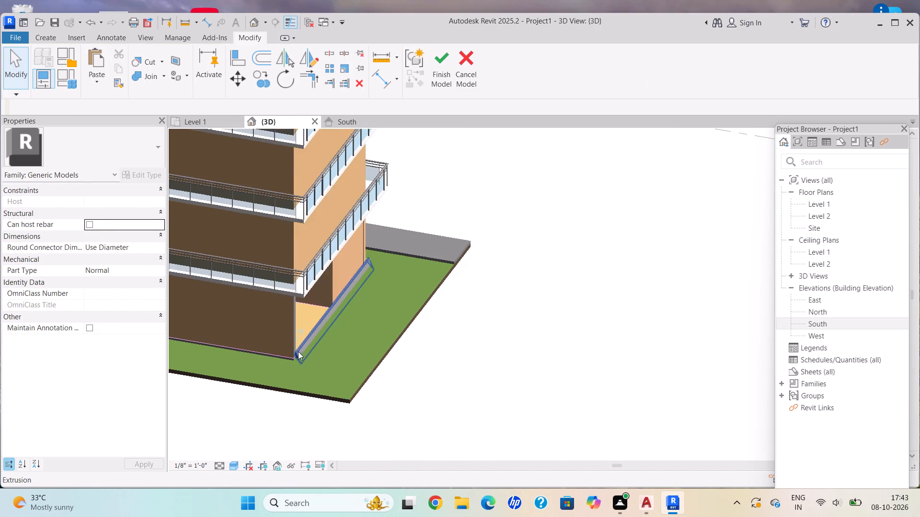
pyautogui.keyDown('shift'); pyautogui.scroll(1, 293, 348); pyautogui.keyUp('shift')
pyautogui.keyDown('shift'); pyautogui.moveTo(291, 347); pyautogui.dragTo(187, 280, button='middle'); pyautogui.keyUp('shift')
pyautogui.keyDown('shift'); pyautogui.scroll(-1, 187, 280); pyautogui.keyUp('shift')
pyautogui.scroll(8, 285, 255)
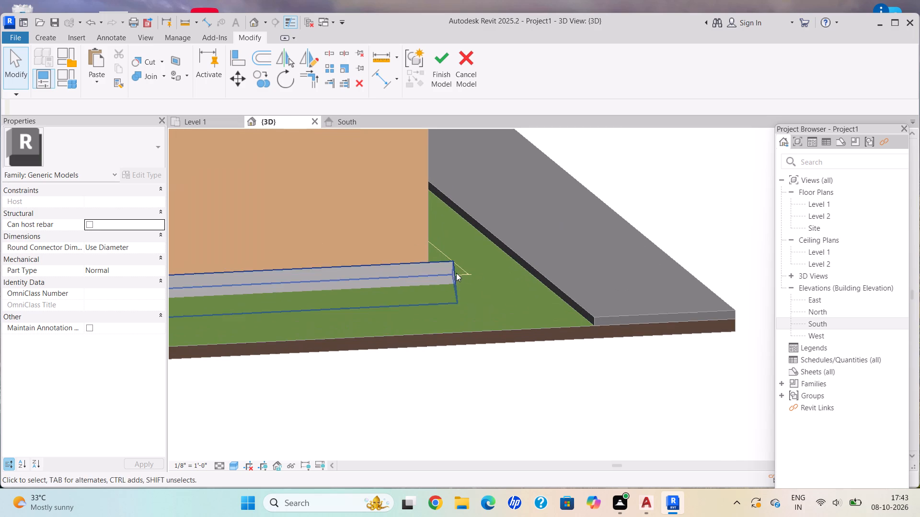
pyautogui.click(452, 273)
pyautogui.scroll(6, 459, 278)
pyautogui.moveTo(459, 286); pyautogui.dragTo(318, 283)
pyautogui.scroll(-3, 316, 278)
pyautogui.moveTo(330, 285); pyautogui.dragTo(760, 326, button='middle')
pyautogui.moveTo(753, 327); pyautogui.dragTo(484, 328)
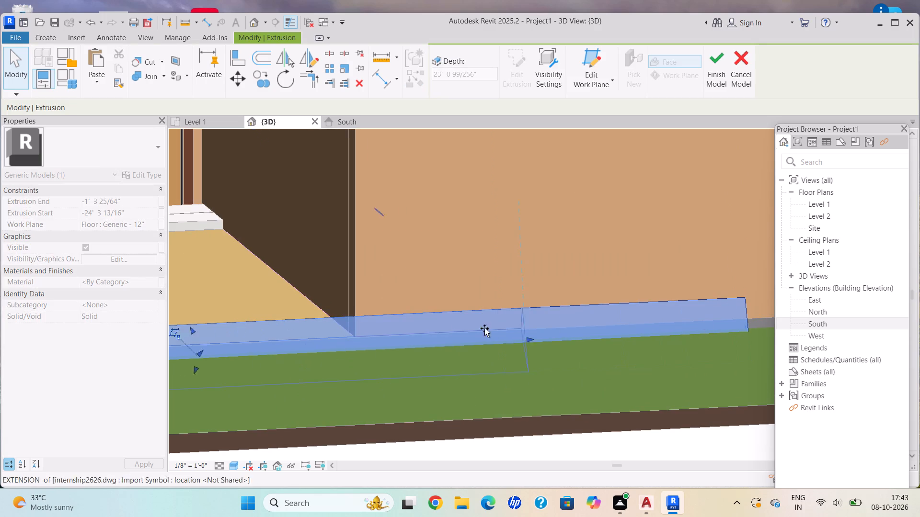
pyautogui.moveTo(484, 328); pyautogui.dragTo(352, 346)
pyautogui.scroll(5, 352, 347)
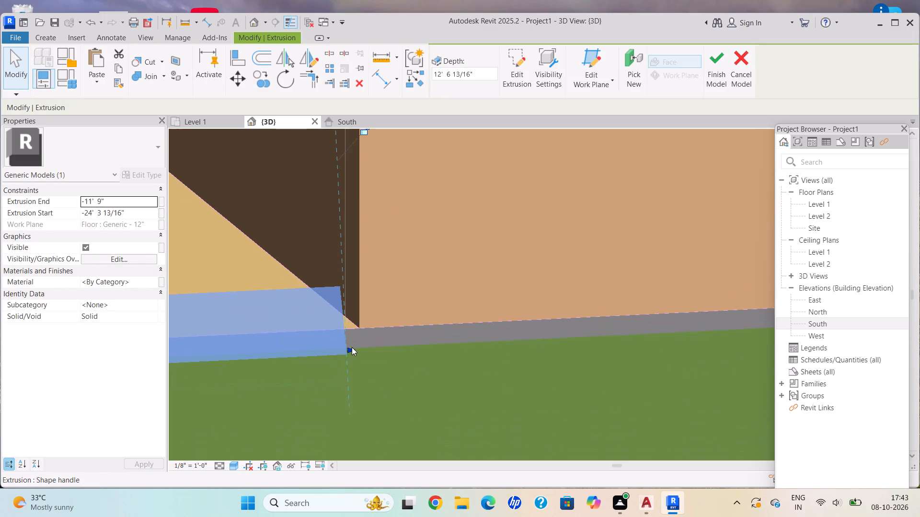
pyautogui.moveTo(345, 348); pyautogui.dragTo(361, 350)
pyautogui.scroll(-12, 360, 350)
pyautogui.press('Escape')
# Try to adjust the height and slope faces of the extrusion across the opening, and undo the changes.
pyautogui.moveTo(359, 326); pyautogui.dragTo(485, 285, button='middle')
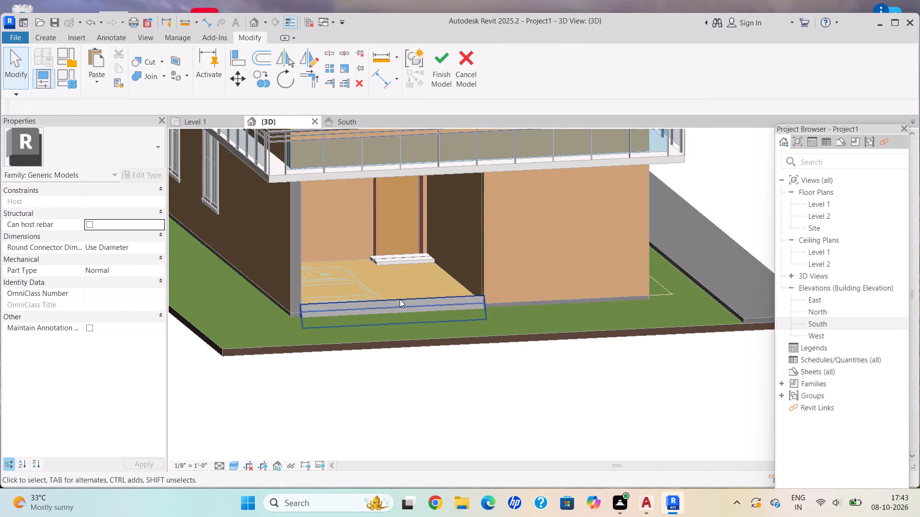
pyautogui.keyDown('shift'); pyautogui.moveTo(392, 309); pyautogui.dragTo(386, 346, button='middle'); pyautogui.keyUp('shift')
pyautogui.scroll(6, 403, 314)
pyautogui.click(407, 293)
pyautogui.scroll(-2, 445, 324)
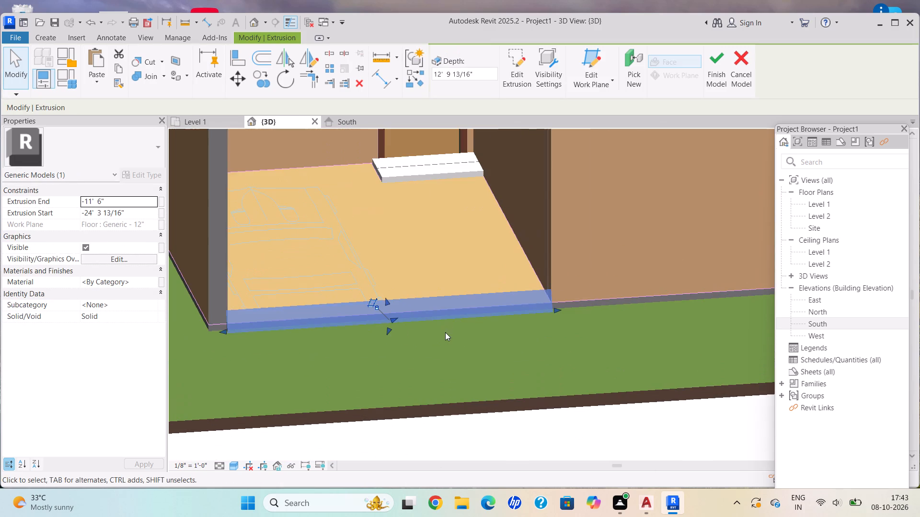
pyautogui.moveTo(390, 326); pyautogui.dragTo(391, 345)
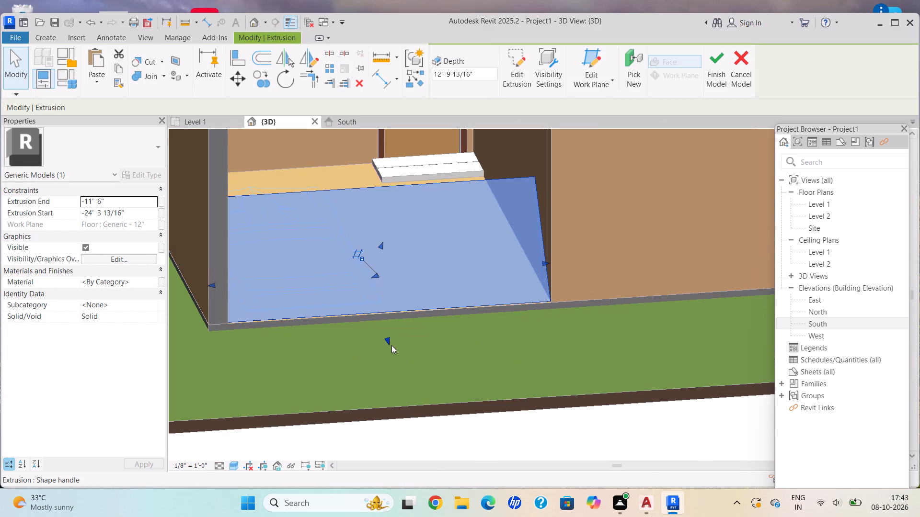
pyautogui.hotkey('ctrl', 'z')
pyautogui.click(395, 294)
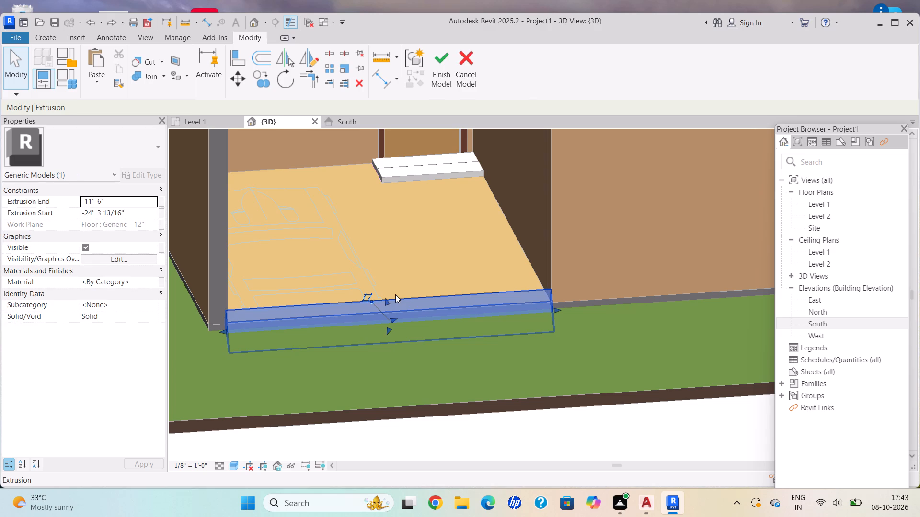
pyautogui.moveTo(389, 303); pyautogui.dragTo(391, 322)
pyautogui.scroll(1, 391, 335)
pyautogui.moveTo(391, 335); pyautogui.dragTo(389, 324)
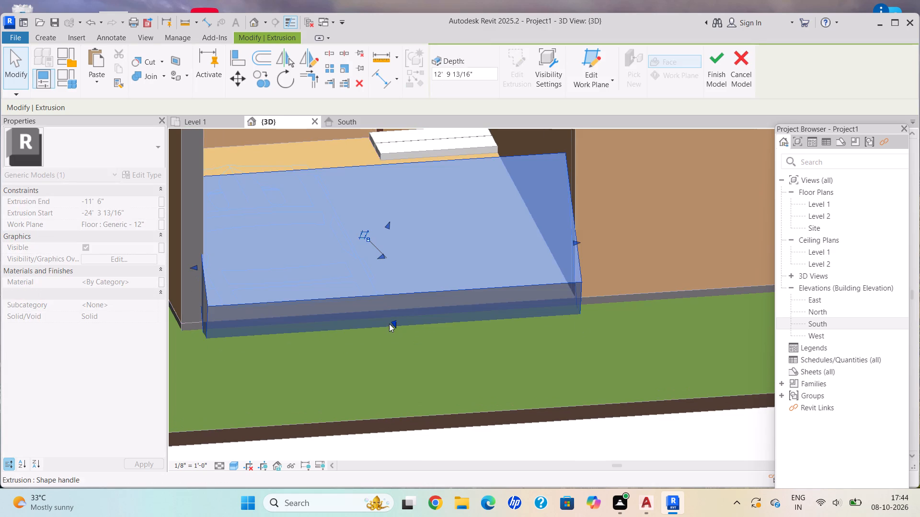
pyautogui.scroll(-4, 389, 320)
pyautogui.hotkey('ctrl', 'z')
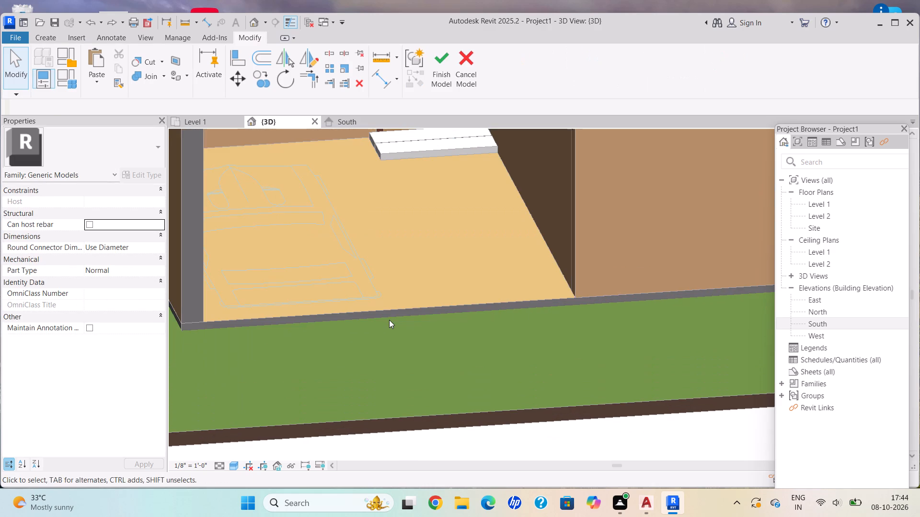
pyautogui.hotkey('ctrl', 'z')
# Reshape the triangular profile of the extrusion across the opening, lowering its top edge slightly against the floor.
pyautogui.scroll(-4, 389, 320)
pyautogui.scroll(3, 391, 320)
pyautogui.keyDown('shift'); pyautogui.moveTo(412, 339); pyautogui.dragTo(444, 351, button='middle'); pyautogui.keyUp('shift')
pyautogui.keyDown('shift'); pyautogui.middleClick(448, 353); pyautogui.keyUp('shift')
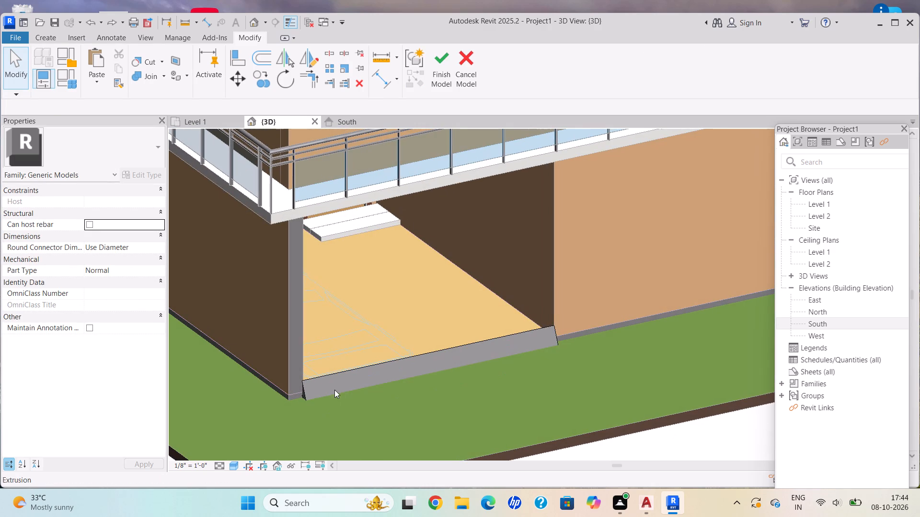
pyautogui.click(300, 397)
pyautogui.scroll(6, 433, 392)
pyautogui.scroll(5, 437, 348)
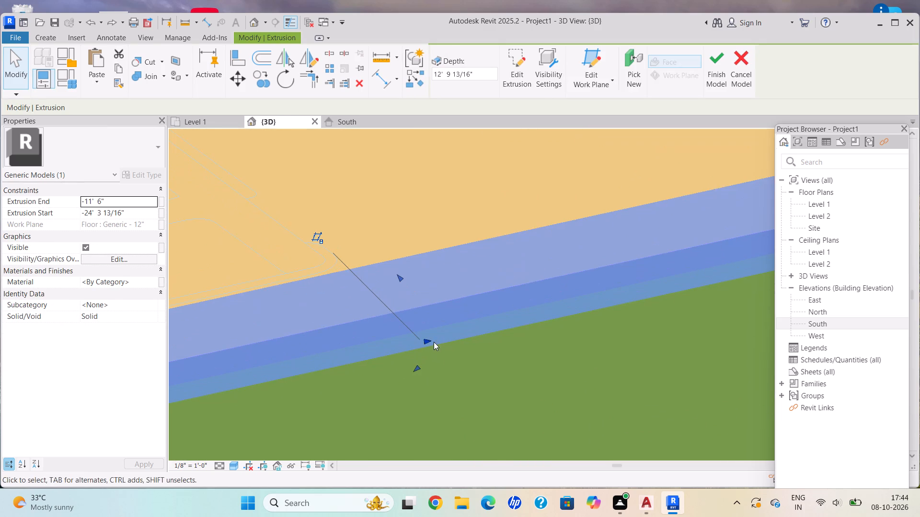
pyautogui.moveTo(429, 339); pyautogui.dragTo(436, 366)
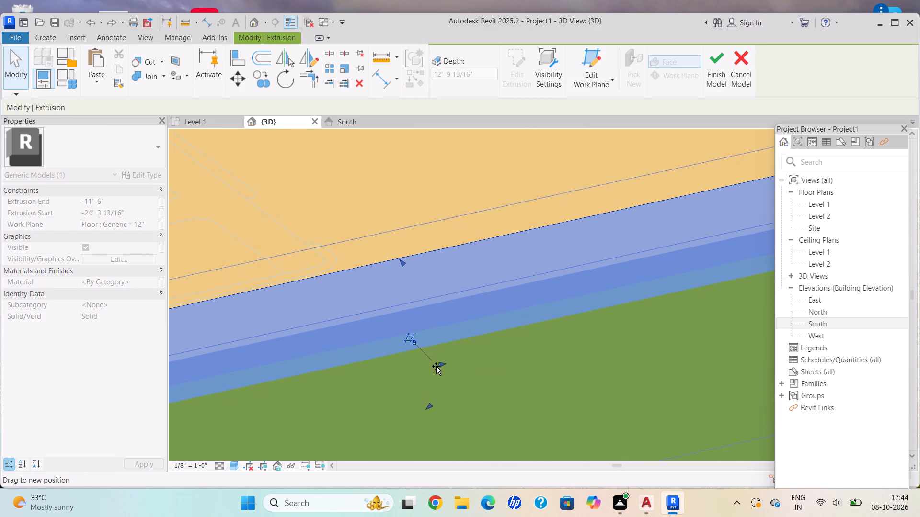
pyautogui.moveTo(436, 366); pyautogui.dragTo(424, 324)
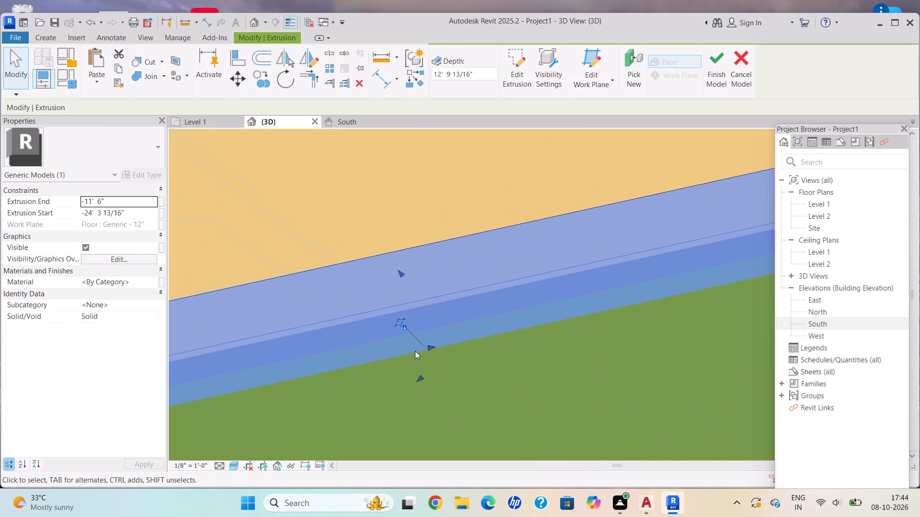
pyautogui.moveTo(398, 273); pyautogui.dragTo(417, 331)
pyautogui.moveTo(421, 364); pyautogui.dragTo(415, 334)
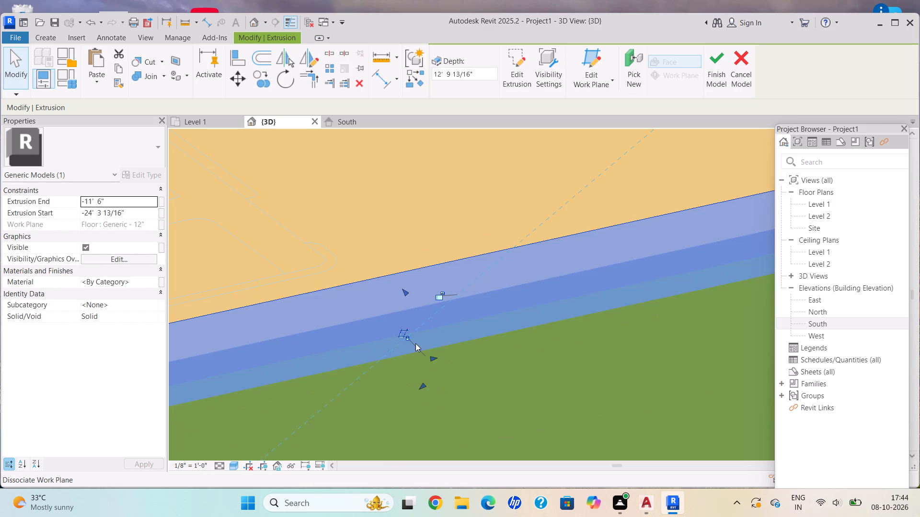
pyautogui.scroll(-5, 415, 344)
pyautogui.moveTo(418, 364); pyautogui.dragTo(439, 390)
pyautogui.scroll(-5, 441, 392)
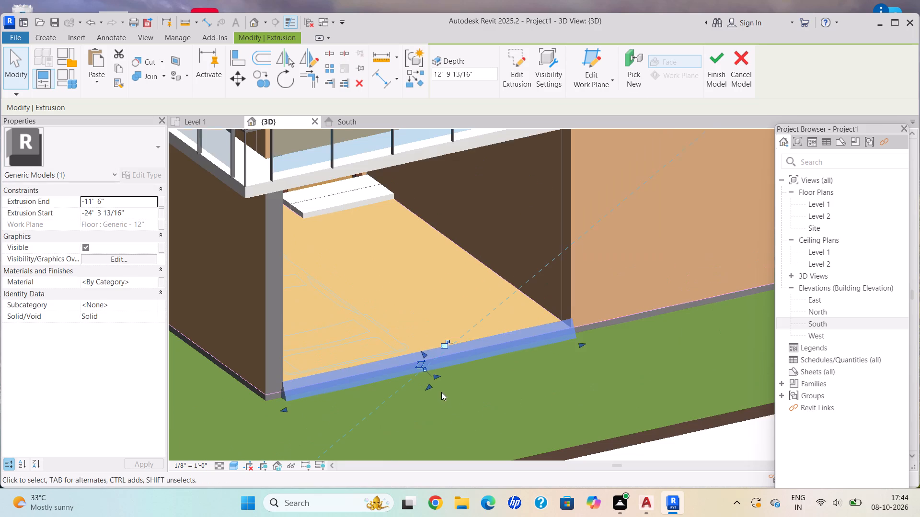
pyautogui.moveTo(426, 386); pyautogui.dragTo(458, 432)
pyautogui.scroll(-5, 477, 420)
pyautogui.middleClick(467, 367)
pyautogui.press('Escape')
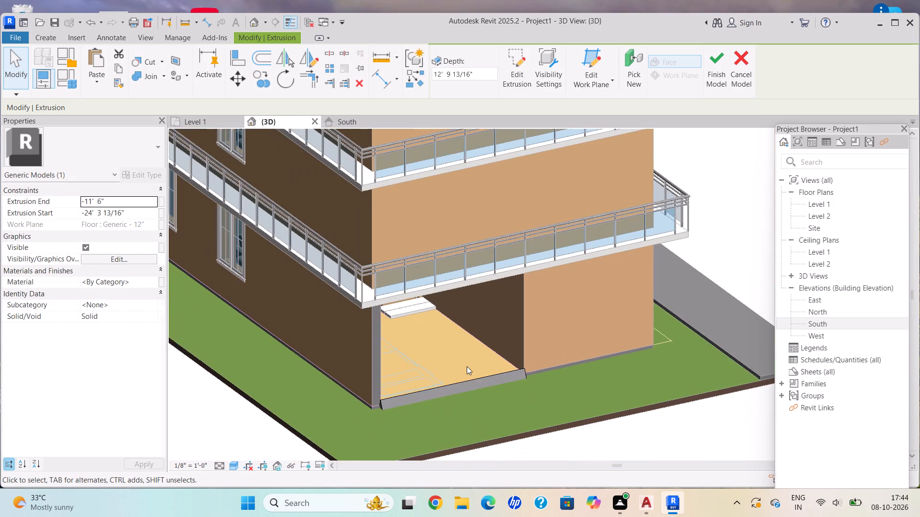
# Examine the sloped extrusion along the opening and how its end meets the corner pillar and floor base.
pyautogui.scroll(9, 459, 390)
pyautogui.keyDown('shift'); pyautogui.moveTo(464, 393); pyautogui.dragTo(510, 405, button='middle'); pyautogui.keyUp('shift')
pyautogui.moveTo(552, 360); pyautogui.dragTo(441, 171, button='middle')
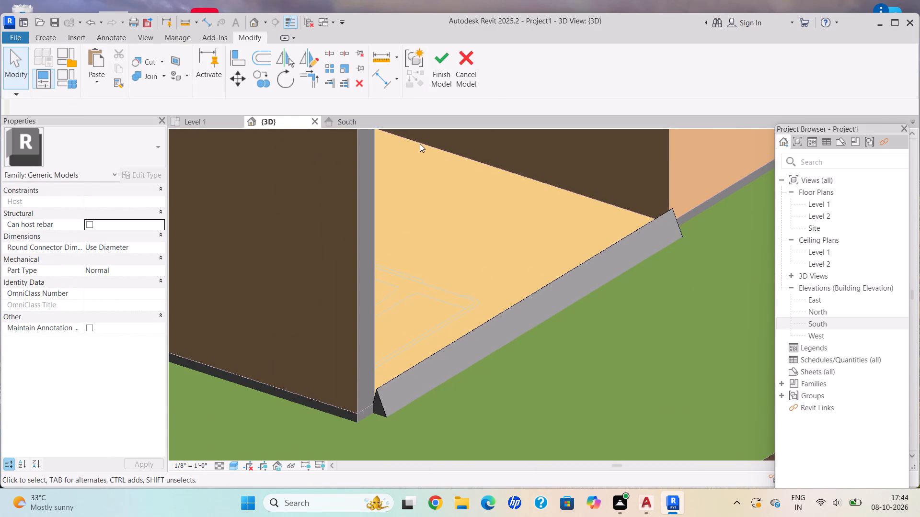
pyautogui.keyDown('shift'); pyautogui.moveTo(613, 234); pyautogui.dragTo(656, 176, button='middle'); pyautogui.keyUp('shift')
pyautogui.moveTo(626, 172); pyautogui.dragTo(465, 185, button='middle')
pyautogui.scroll(-1, 465, 185)
pyautogui.scroll(4, 599, 226)
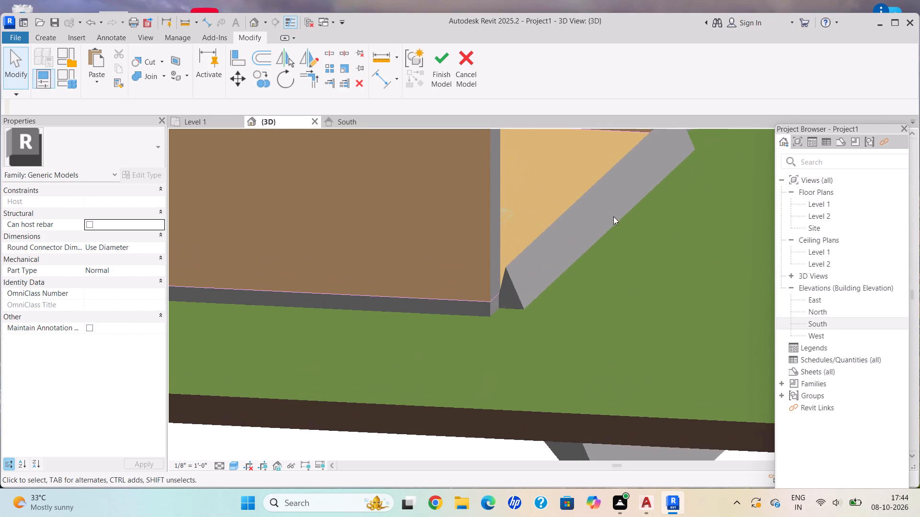
# Examine both ends of the sloped extrusion where they meet the corner pillar, the side wall and the lawn.
pyautogui.scroll(2, 613, 216)
pyautogui.keyDown('shift'); pyautogui.moveTo(613, 214); pyautogui.dragTo(539, 247, button='middle'); pyautogui.keyUp('shift')
pyautogui.scroll(-5, 515, 265)
pyautogui.moveTo(555, 263); pyautogui.dragTo(600, 305, button='middle')
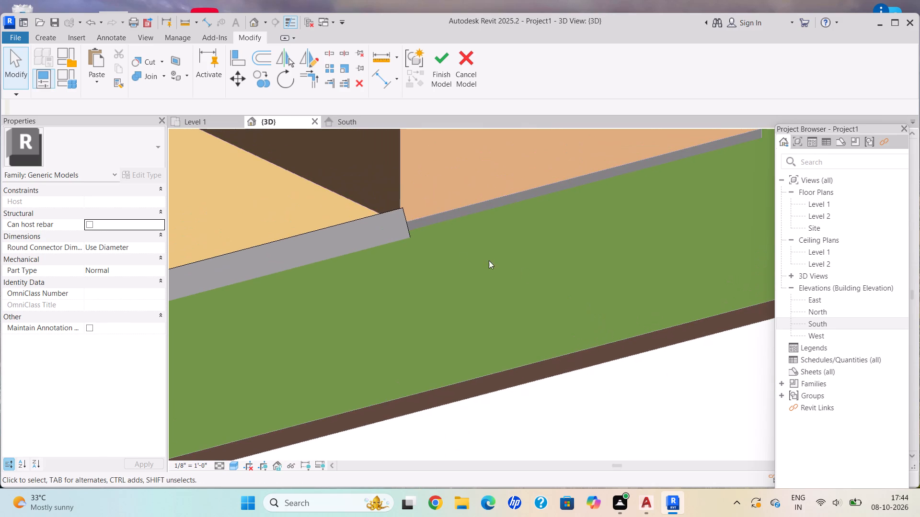
pyautogui.scroll(1, 448, 249)
pyautogui.scroll(3, 411, 228)
pyautogui.moveTo(411, 228); pyautogui.dragTo(471, 237, button='middle')
pyautogui.scroll(1, 483, 228)
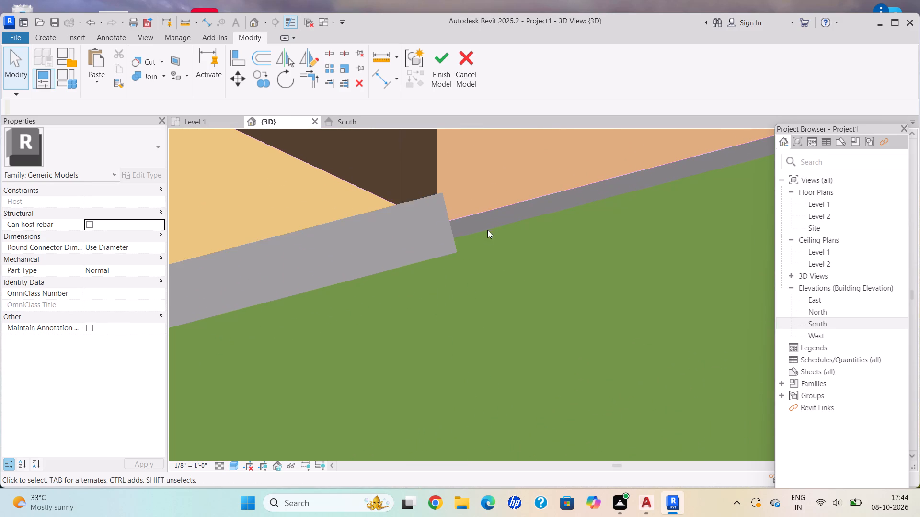
pyautogui.scroll(-3, 458, 261)
pyautogui.scroll(4, 448, 250)
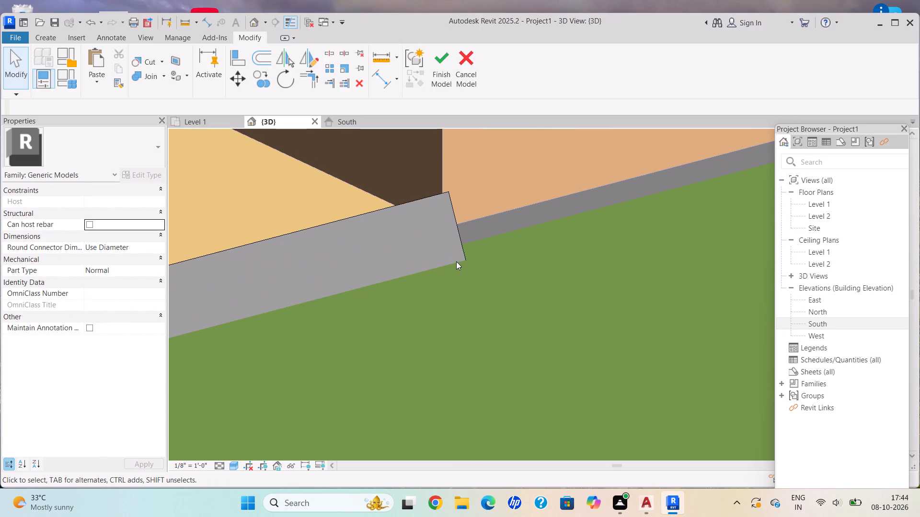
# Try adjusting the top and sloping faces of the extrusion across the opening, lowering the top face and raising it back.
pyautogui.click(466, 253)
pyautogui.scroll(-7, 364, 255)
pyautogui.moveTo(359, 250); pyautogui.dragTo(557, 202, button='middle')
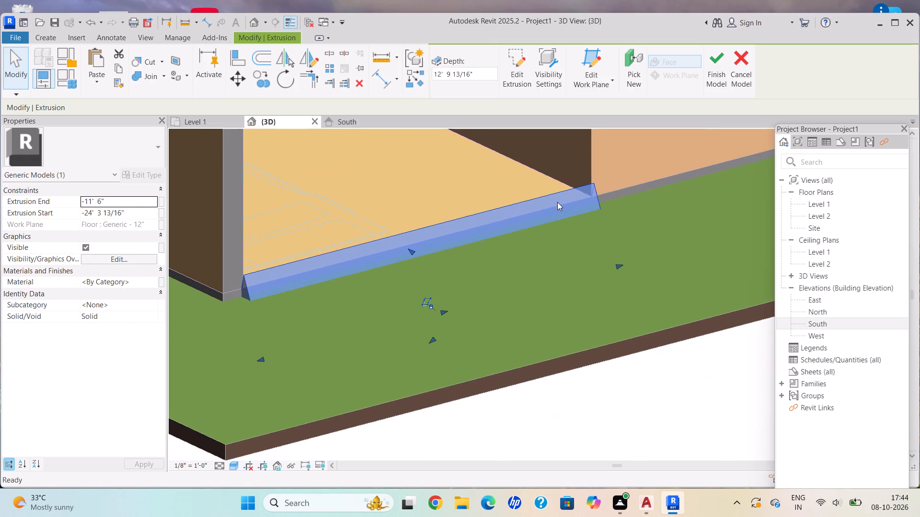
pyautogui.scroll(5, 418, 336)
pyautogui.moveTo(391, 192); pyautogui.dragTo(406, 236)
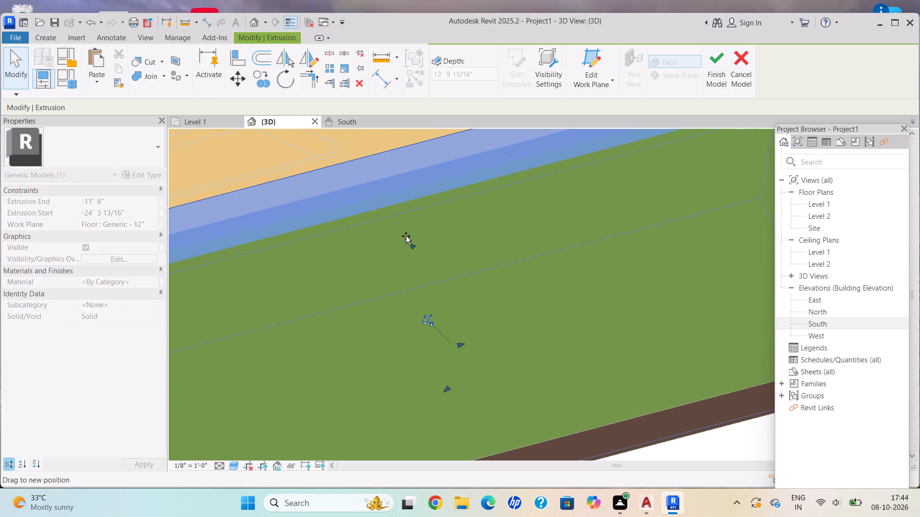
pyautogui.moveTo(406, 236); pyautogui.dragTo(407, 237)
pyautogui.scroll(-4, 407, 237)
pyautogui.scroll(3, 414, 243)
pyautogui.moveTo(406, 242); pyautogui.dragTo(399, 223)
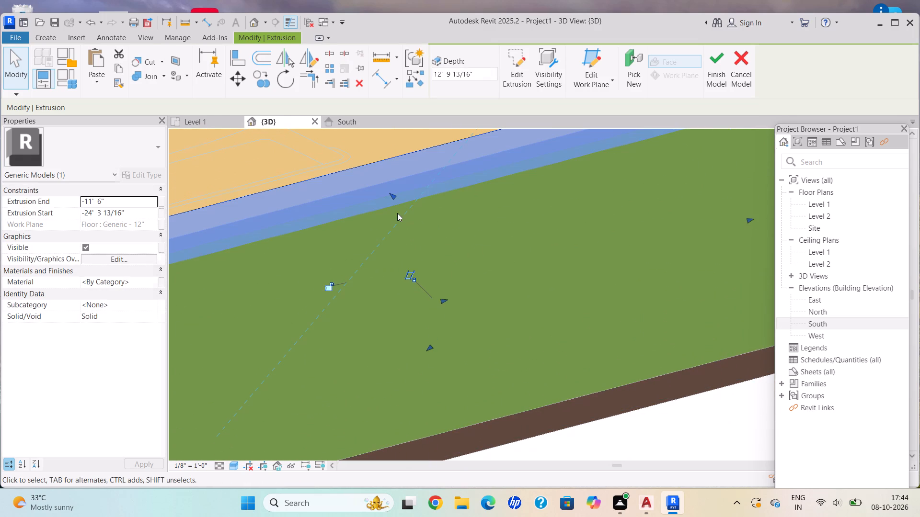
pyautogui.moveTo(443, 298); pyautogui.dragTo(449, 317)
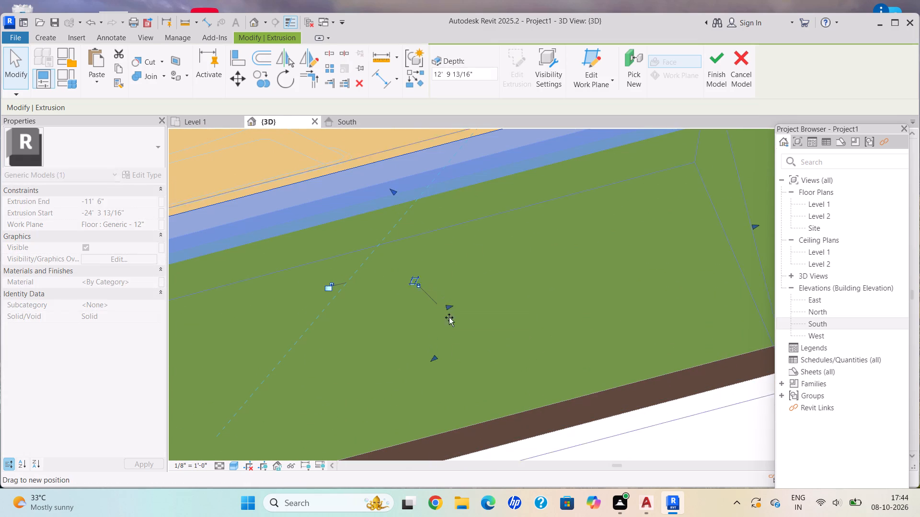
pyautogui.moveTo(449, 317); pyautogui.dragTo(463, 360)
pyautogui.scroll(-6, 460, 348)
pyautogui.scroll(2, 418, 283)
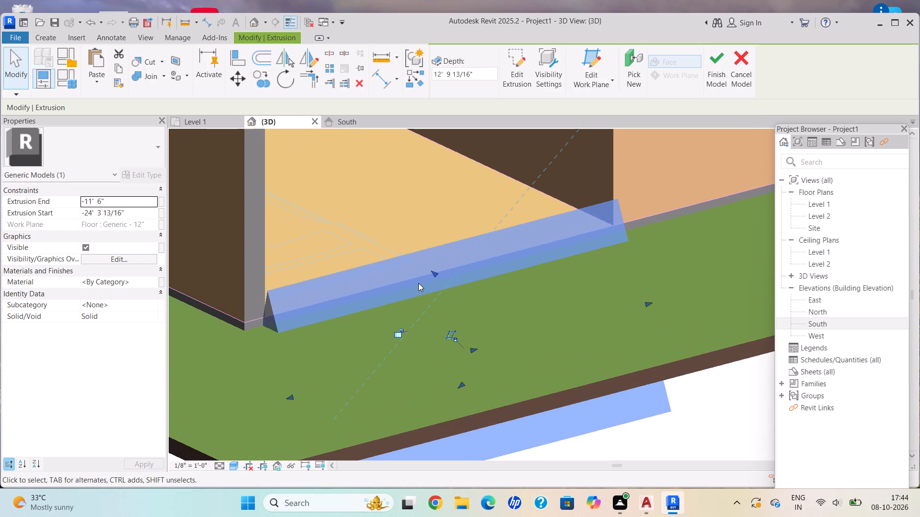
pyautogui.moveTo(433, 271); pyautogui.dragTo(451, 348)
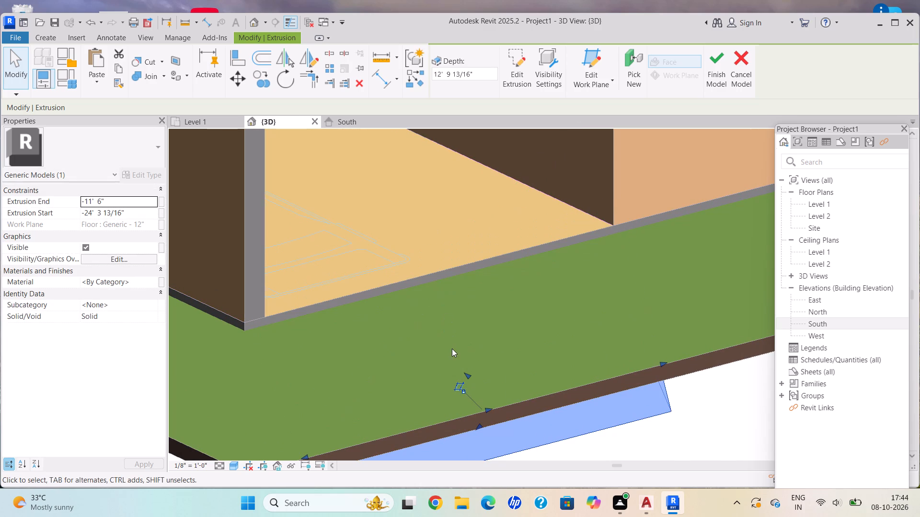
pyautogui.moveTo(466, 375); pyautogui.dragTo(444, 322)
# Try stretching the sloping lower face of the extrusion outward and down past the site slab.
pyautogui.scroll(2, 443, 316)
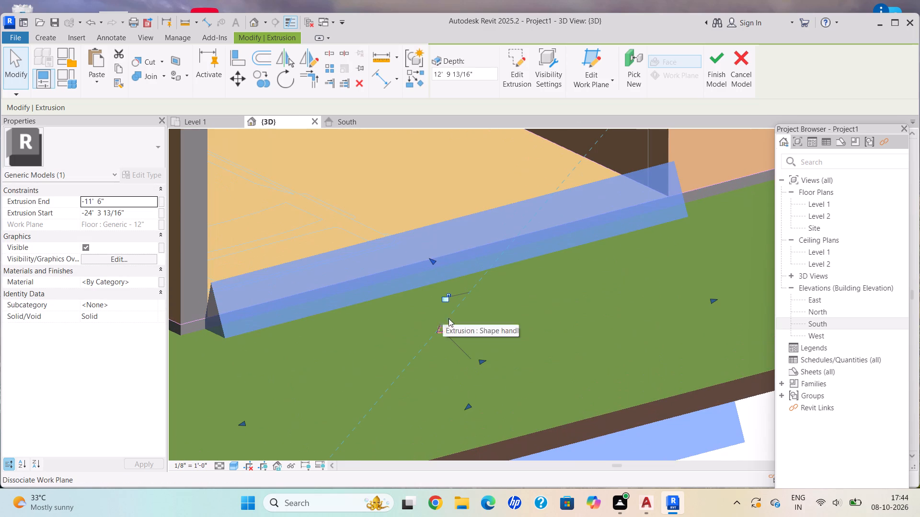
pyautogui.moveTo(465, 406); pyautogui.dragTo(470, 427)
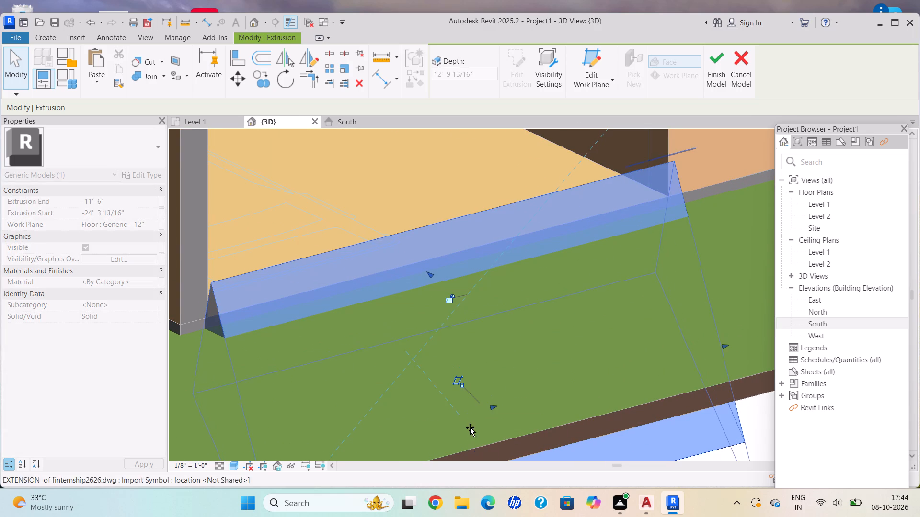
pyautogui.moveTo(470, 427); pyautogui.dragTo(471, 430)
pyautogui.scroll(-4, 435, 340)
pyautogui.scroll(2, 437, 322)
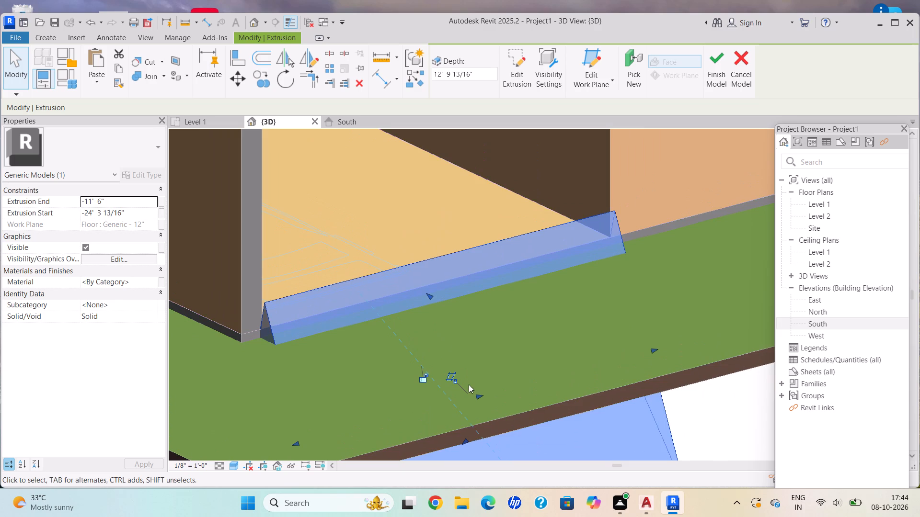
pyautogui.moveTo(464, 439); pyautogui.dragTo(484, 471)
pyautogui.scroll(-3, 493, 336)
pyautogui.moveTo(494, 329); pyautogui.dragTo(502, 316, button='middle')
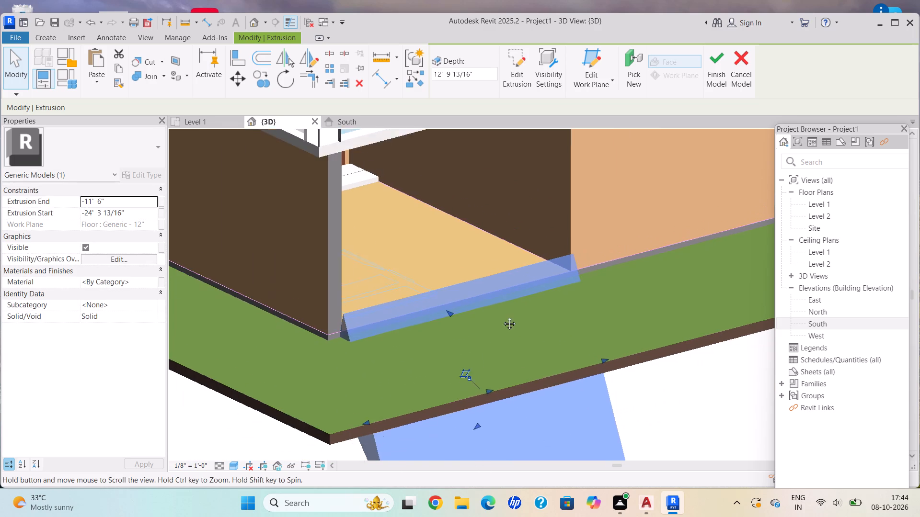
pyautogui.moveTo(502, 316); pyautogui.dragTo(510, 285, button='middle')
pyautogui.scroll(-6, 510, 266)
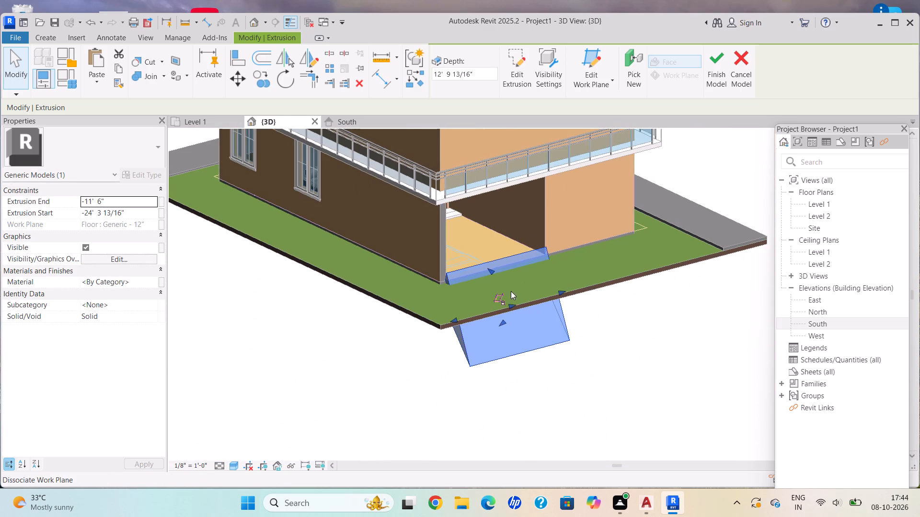
# Pull the lower face of the extrusion back up from beneath the site slab towards the lawn surface.
pyautogui.keyDown('shift'); pyautogui.moveTo(511, 291); pyautogui.dragTo(363, 211, button='middle'); pyautogui.keyUp('shift')
pyautogui.scroll(2, 610, 298)
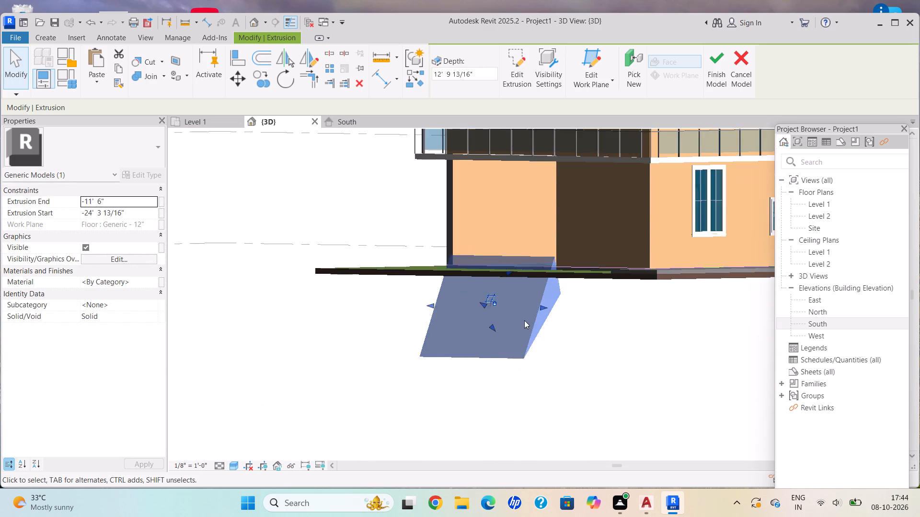
pyautogui.scroll(2, 524, 320)
pyautogui.scroll(4, 560, 226)
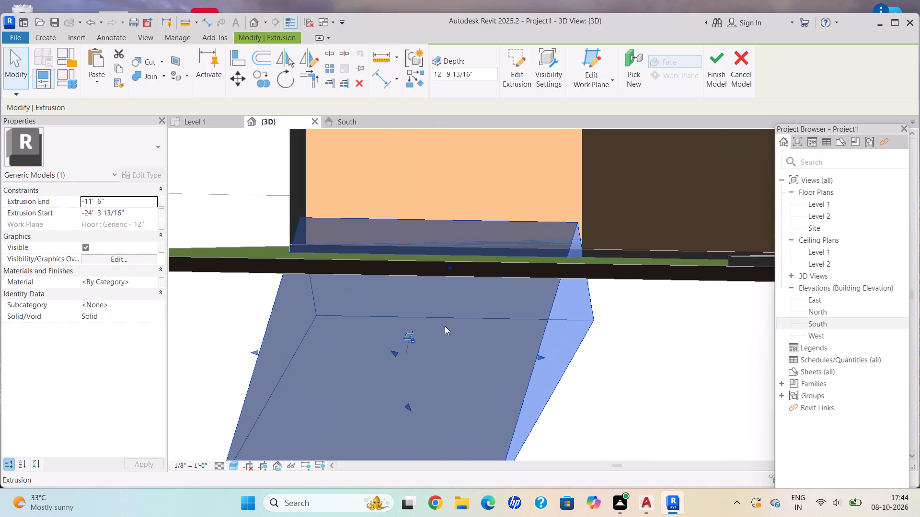
pyautogui.moveTo(404, 405); pyautogui.dragTo(404, 368)
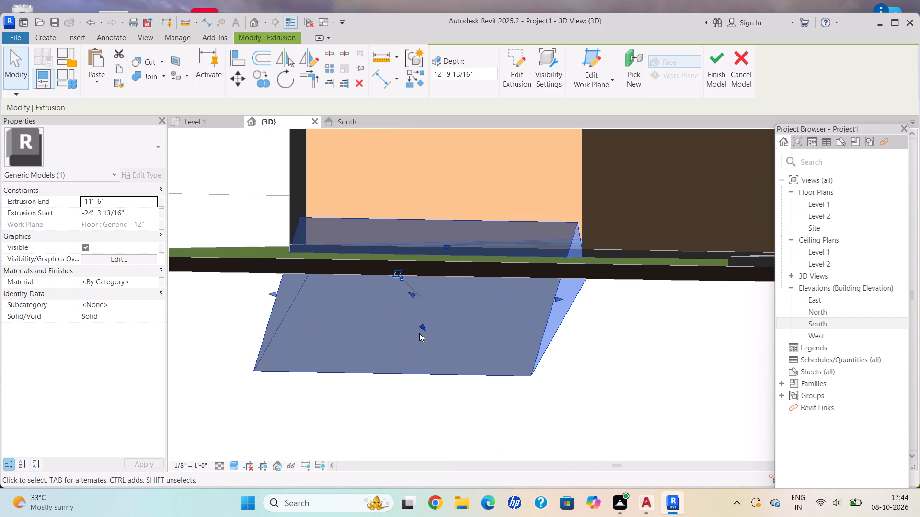
pyautogui.moveTo(425, 320); pyautogui.dragTo(437, 283)
pyautogui.scroll(-3, 441, 281)
pyautogui.keyDown('shift'); pyautogui.middleClick(446, 284); pyautogui.keyUp('shift')
pyautogui.keyDown('shift'); pyautogui.scroll(2, 450, 286); pyautogui.keyUp('shift')
pyautogui.keyDown('shift'); pyautogui.middleClick(451, 286); pyautogui.keyUp('shift')
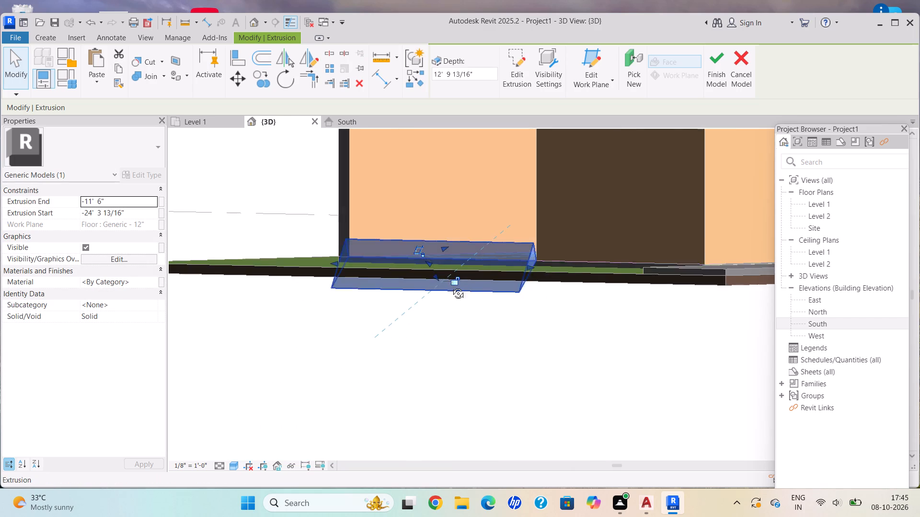
pyautogui.keyDown('shift'); pyautogui.scroll(7, 451, 286); pyautogui.keyUp('shift')
pyautogui.scroll(4, 404, 274)
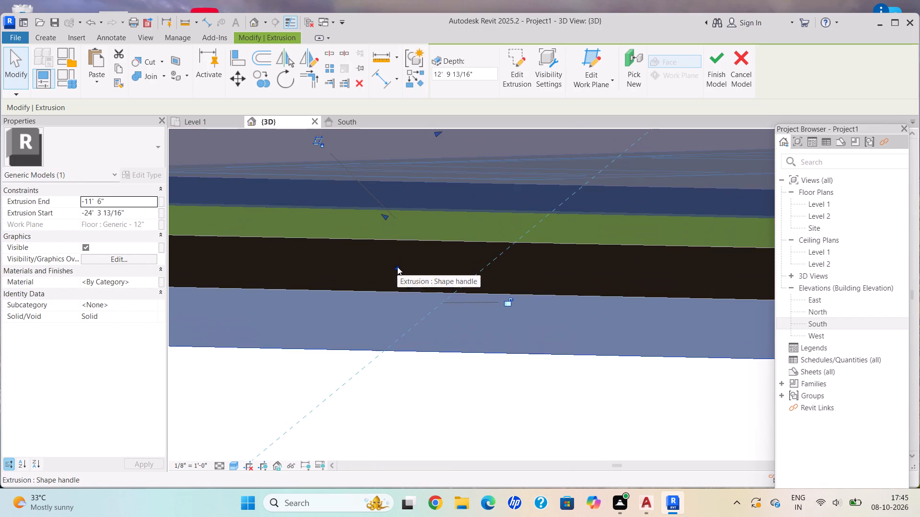
pyautogui.moveTo(399, 258); pyautogui.dragTo(409, 229)
pyautogui.scroll(-9, 414, 228)
pyautogui.keyDown('shift'); pyautogui.moveTo(436, 232); pyautogui.dragTo(455, 252, button='middle'); pyautogui.keyUp('shift')
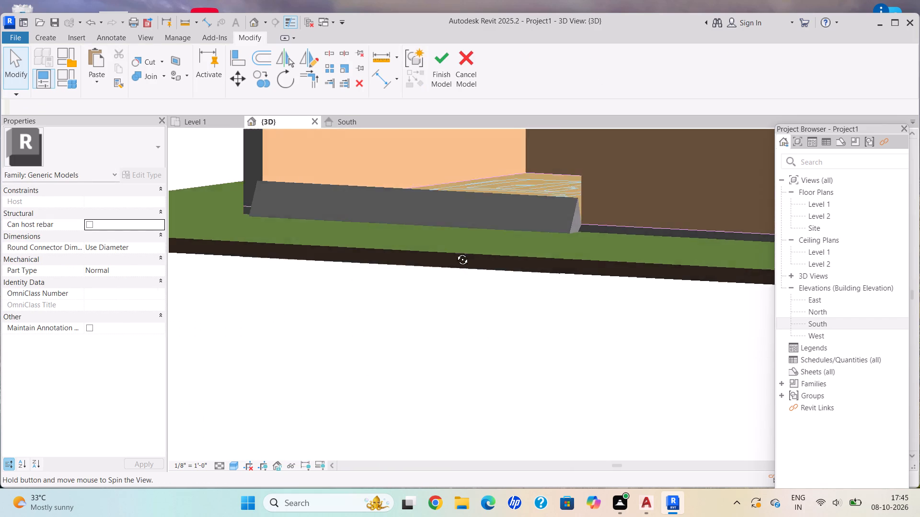
pyautogui.keyDown('shift'); pyautogui.moveTo(455, 252); pyautogui.dragTo(455, 253, button='middle'); pyautogui.keyUp('shift')
# Raise the lower face of the extrusion further and lower its upper face, thinning the profile at the opening.
pyautogui.scroll(1, 529, 341)
pyautogui.keyDown('shift'); pyautogui.moveTo(529, 341); pyautogui.dragTo(510, 238, button='middle'); pyautogui.keyUp('shift')
pyautogui.click(521, 202)
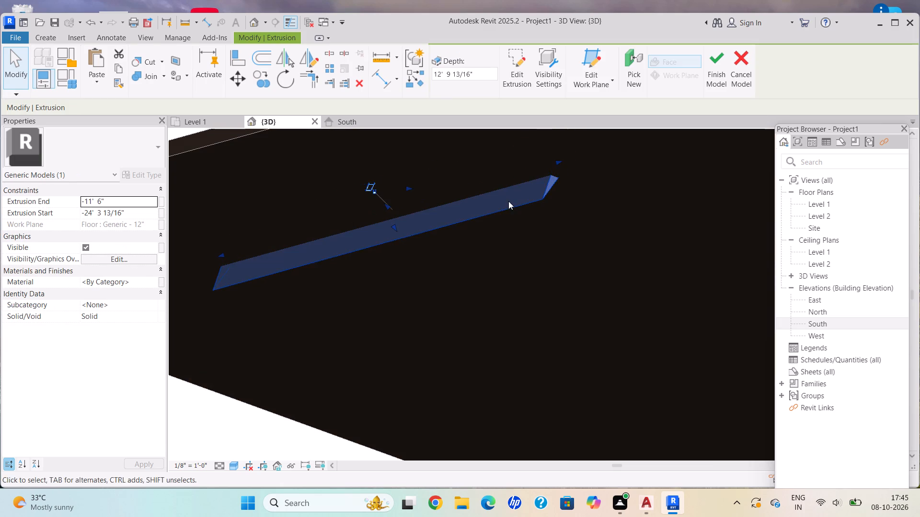
pyautogui.keyDown('shift'); pyautogui.moveTo(508, 202); pyautogui.dragTo(520, 275, button='middle'); pyautogui.keyUp('shift')
pyautogui.keyDown('shift'); pyautogui.scroll(-1, 520, 275); pyautogui.keyUp('shift')
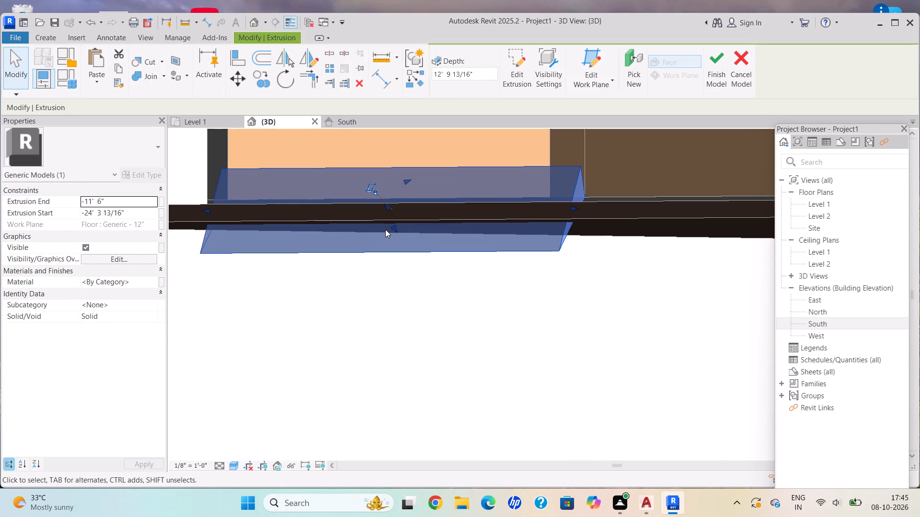
pyautogui.moveTo(394, 229); pyautogui.dragTo(405, 198)
pyautogui.scroll(-4, 405, 198)
pyautogui.keyDown('shift'); pyautogui.moveTo(407, 198); pyautogui.dragTo(440, 238, button='middle'); pyautogui.keyUp('shift')
pyautogui.scroll(3, 414, 202)
pyautogui.moveTo(397, 184); pyautogui.dragTo(401, 204)
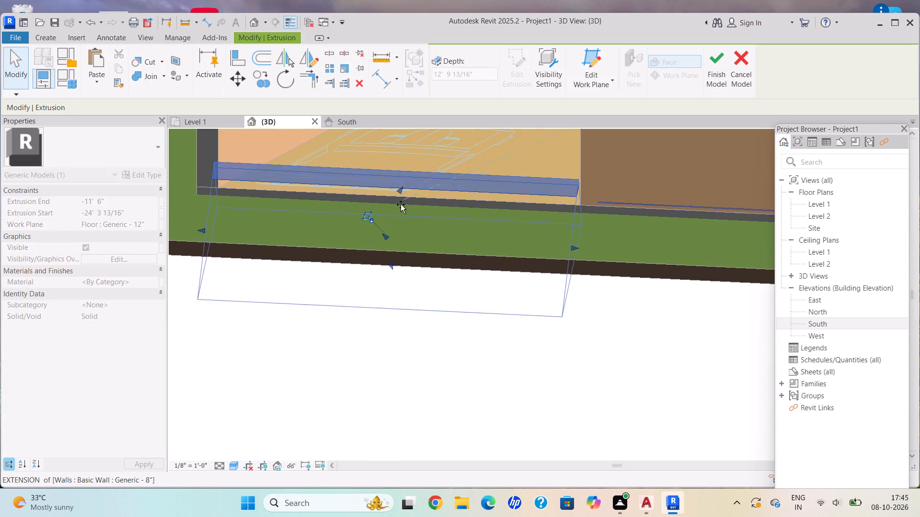
pyautogui.moveTo(401, 204); pyautogui.dragTo(401, 207)
pyautogui.moveTo(389, 294); pyautogui.dragTo(397, 258)
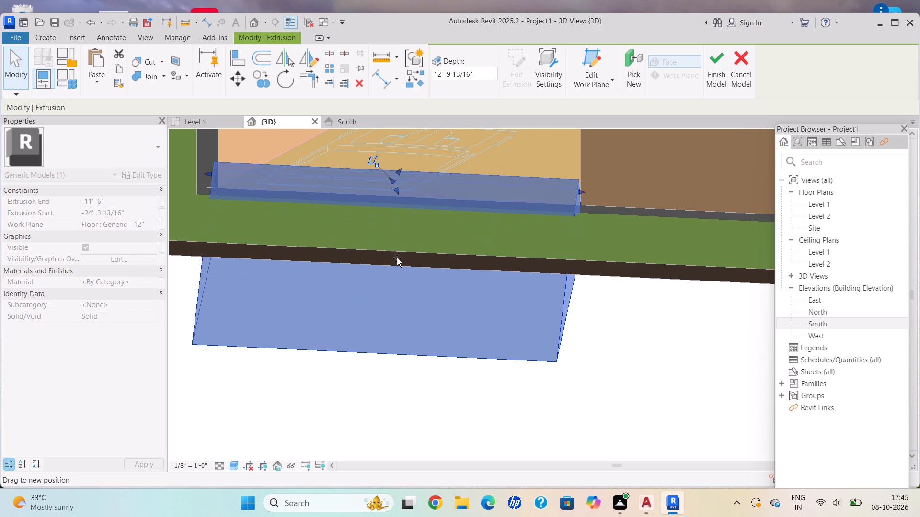
pyautogui.moveTo(397, 258); pyautogui.dragTo(399, 250)
# Lower the faces of the thinned extrusion so it sits against the floor edge and slopes down to the lawn.
pyautogui.scroll(3, 404, 245)
pyautogui.scroll(-6, 411, 207)
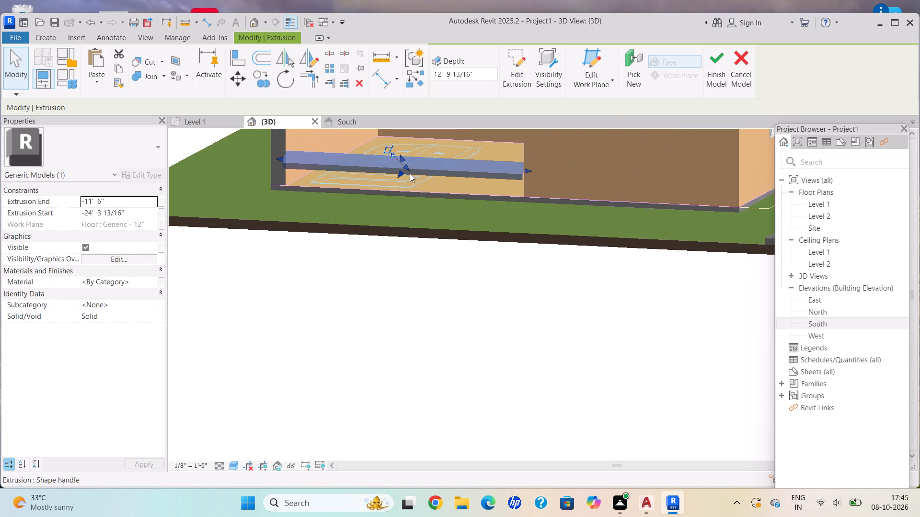
pyautogui.scroll(5, 414, 175)
pyautogui.moveTo(389, 171); pyautogui.dragTo(388, 177)
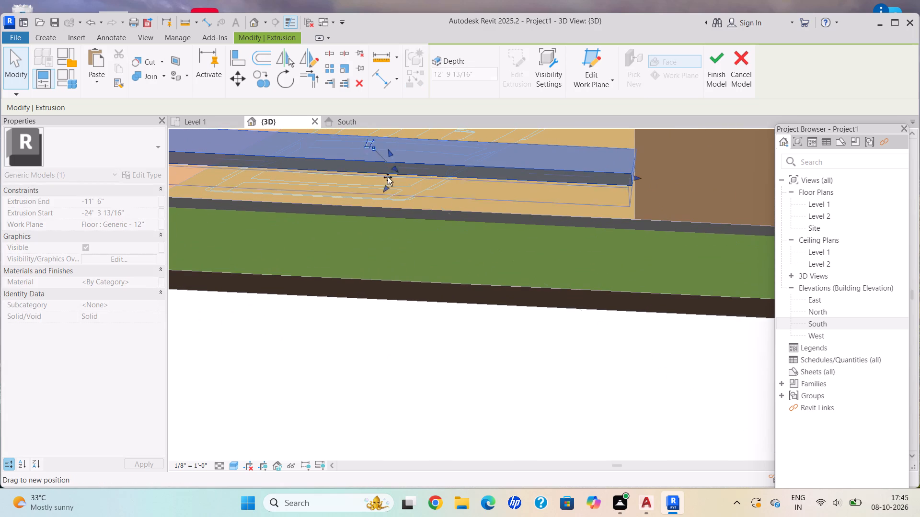
pyautogui.moveTo(388, 177); pyautogui.dragTo(386, 187)
pyautogui.moveTo(383, 171); pyautogui.dragTo(381, 180)
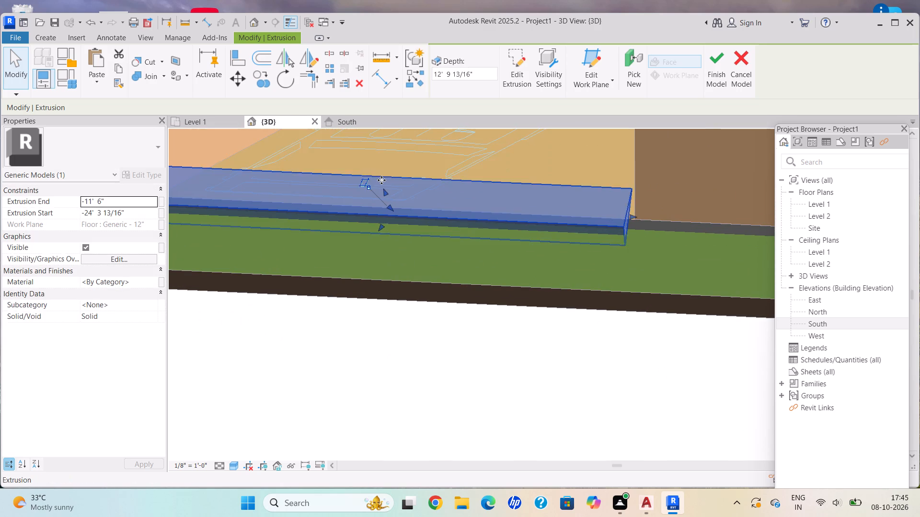
pyautogui.scroll(-2, 381, 188)
pyautogui.scroll(2, 381, 212)
pyautogui.moveTo(380, 220); pyautogui.dragTo(380, 227)
pyautogui.scroll(-5, 380, 227)
pyautogui.keyDown('shift'); pyautogui.moveTo(380, 228); pyautogui.dragTo(408, 226, button='middle'); pyautogui.keyUp('shift')
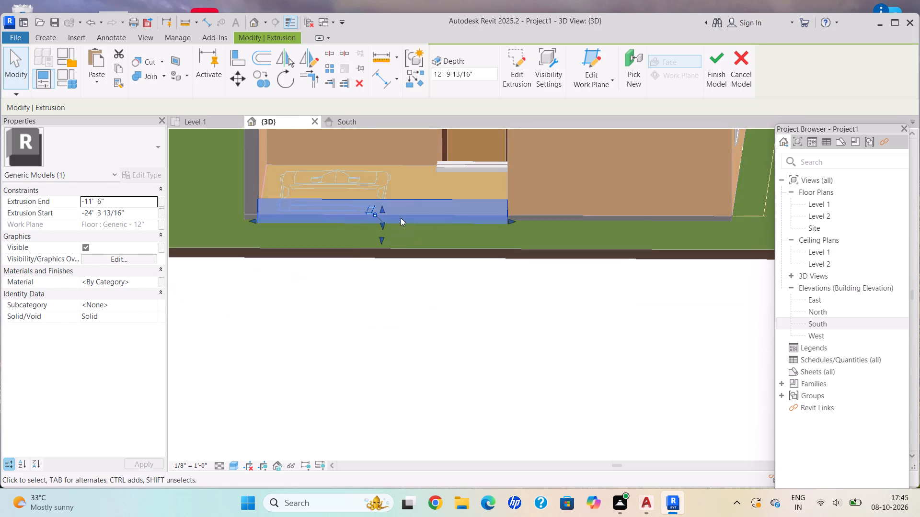
pyautogui.scroll(3, 388, 209)
pyautogui.keyDown('shift'); pyautogui.moveTo(385, 267); pyautogui.dragTo(396, 202, button='middle'); pyautogui.keyUp('shift')
pyautogui.scroll(3, 377, 245)
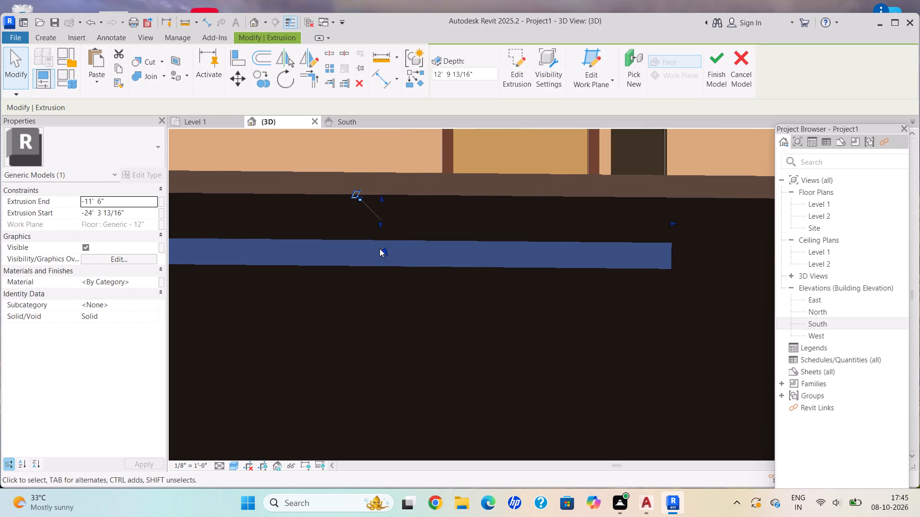
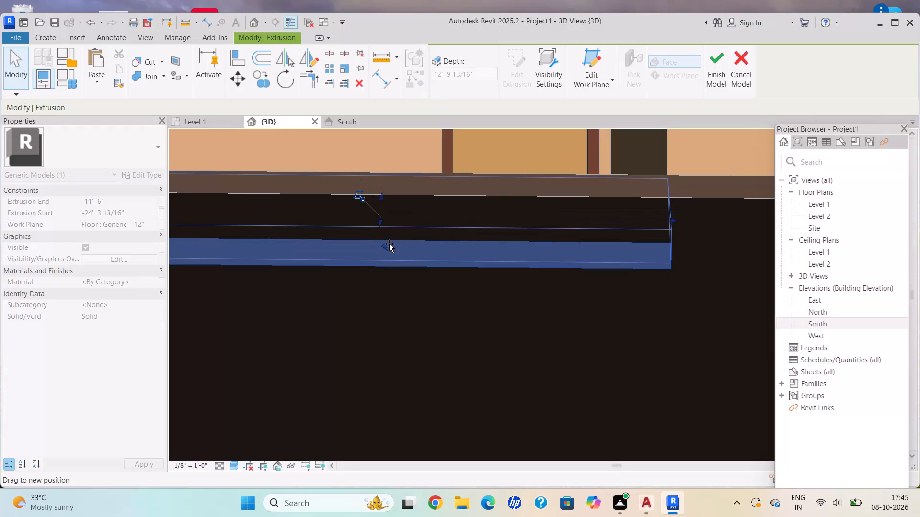
# Examine how the sloped extrusion sits along the floor edge, viewing it from below, from the side and from above.
pyautogui.scroll(-4, 389, 241)
pyautogui.keyDown('shift'); pyautogui.moveTo(387, 254); pyautogui.dragTo(385, 261, button='middle'); pyautogui.keyUp('shift')
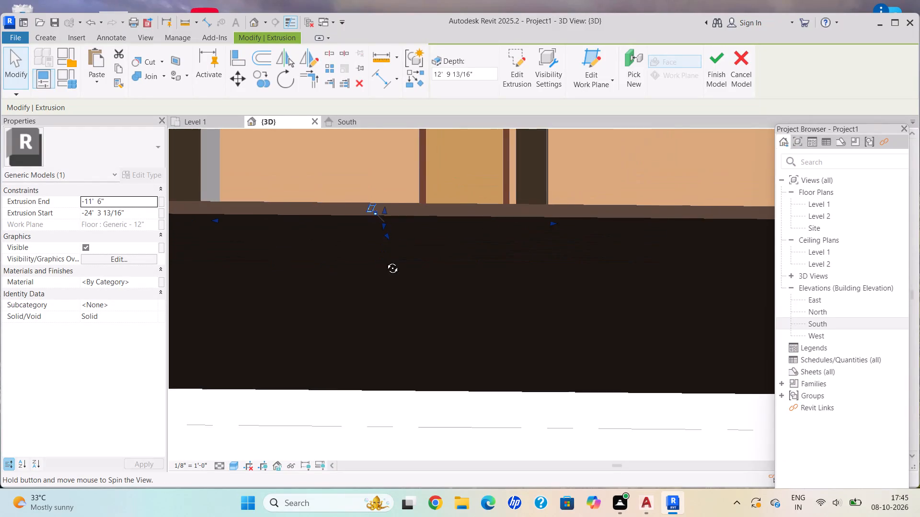
pyautogui.keyDown('shift'); pyautogui.moveTo(385, 261); pyautogui.dragTo(358, 340, button='middle'); pyautogui.keyUp('shift')
pyautogui.scroll(-1, 354, 339)
pyautogui.scroll(3, 384, 215)
pyautogui.keyDown('shift'); pyautogui.moveTo(393, 238); pyautogui.dragTo(294, 231, button='middle'); pyautogui.keyUp('shift')
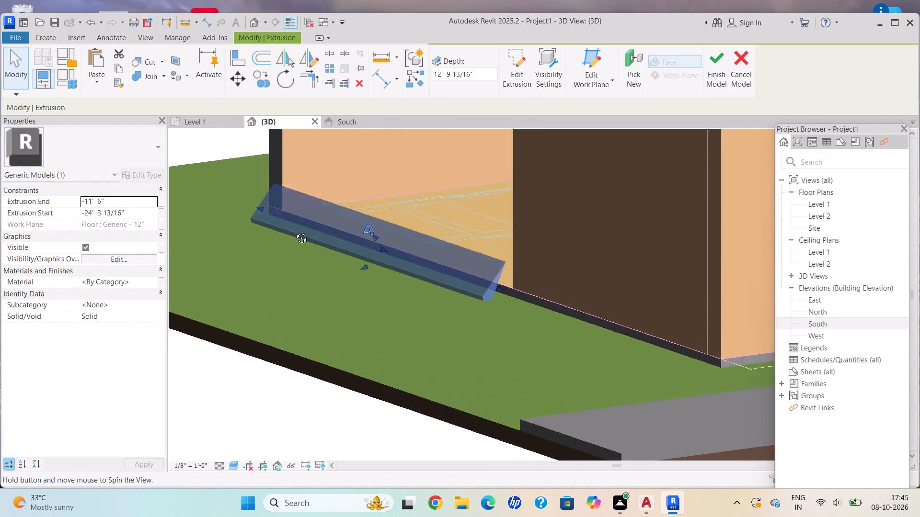
pyautogui.keyDown('shift'); pyautogui.moveTo(294, 231); pyautogui.dragTo(291, 231, button='middle'); pyautogui.keyUp('shift')
pyautogui.keyDown('shift'); pyautogui.middleClick(289, 231); pyautogui.keyUp('shift')
pyautogui.keyDown('shift'); pyautogui.middleClick(285, 231); pyautogui.keyUp('shift')
pyautogui.keyDown('shift'); pyautogui.moveTo(281, 231); pyautogui.dragTo(253, 245, button='middle'); pyautogui.keyUp('shift')
pyautogui.keyDown('shift'); pyautogui.moveTo(372, 292); pyautogui.dragTo(366, 257, button='middle'); pyautogui.keyUp('shift')
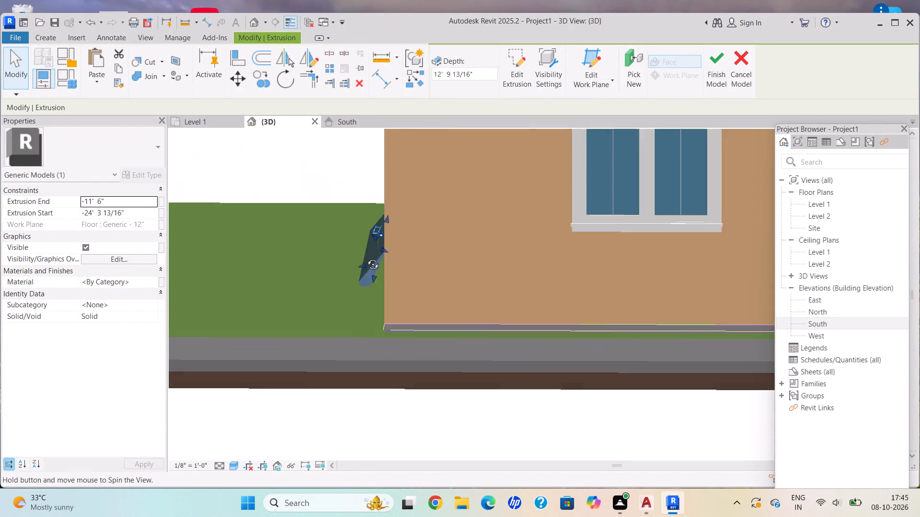
pyautogui.keyDown('shift'); pyautogui.moveTo(366, 257); pyautogui.dragTo(368, 258, button='middle'); pyautogui.keyUp('shift')
pyautogui.scroll(7, 393, 266)
pyautogui.keyDown('shift'); pyautogui.moveTo(387, 285); pyautogui.dragTo(373, 255, button='middle'); pyautogui.keyUp('shift')
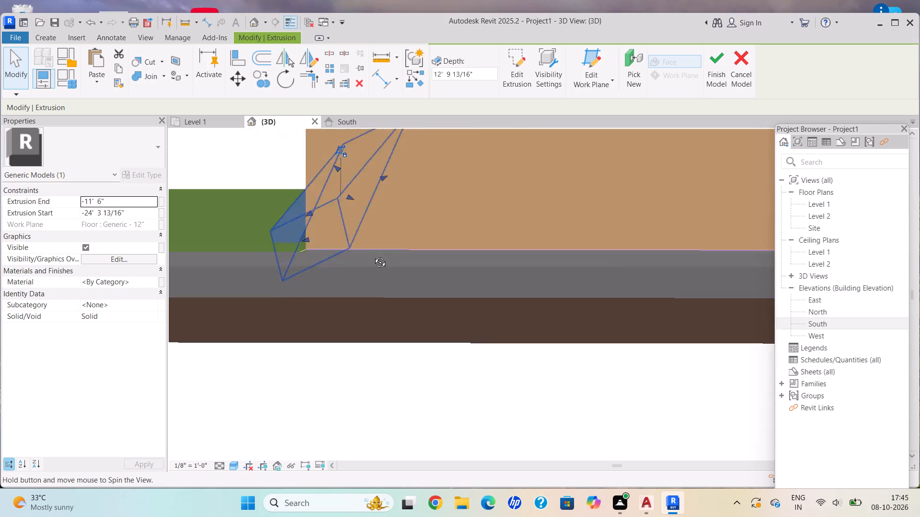
pyautogui.keyDown('shift'); pyautogui.moveTo(373, 255); pyautogui.dragTo(373, 247, button='middle'); pyautogui.keyUp('shift')
pyautogui.keyDown('shift'); pyautogui.moveTo(373, 246); pyautogui.dragTo(380, 246, button='middle'); pyautogui.keyUp('shift')
pyautogui.keyDown('shift'); pyautogui.moveTo(383, 249); pyautogui.dragTo(385, 269, button='middle'); pyautogui.keyUp('shift')
pyautogui.scroll(-3, 371, 176)
pyautogui.keyDown('shift'); pyautogui.moveTo(373, 176); pyautogui.dragTo(383, 180, button='middle'); pyautogui.keyUp('shift')
pyautogui.keyDown('shift'); pyautogui.moveTo(391, 186); pyautogui.dragTo(403, 194, button='middle'); pyautogui.keyUp('shift')
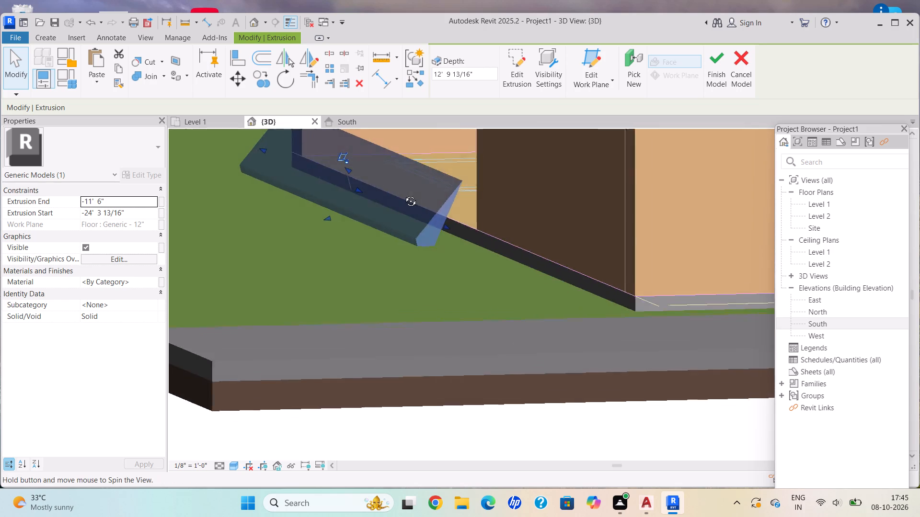
pyautogui.keyDown('shift'); pyautogui.moveTo(403, 194); pyautogui.dragTo(637, 253, button='middle'); pyautogui.keyUp('shift')
pyautogui.keyDown('shift'); pyautogui.moveTo(871, 179); pyautogui.dragTo(874, 171, button='middle'); pyautogui.keyUp('shift')
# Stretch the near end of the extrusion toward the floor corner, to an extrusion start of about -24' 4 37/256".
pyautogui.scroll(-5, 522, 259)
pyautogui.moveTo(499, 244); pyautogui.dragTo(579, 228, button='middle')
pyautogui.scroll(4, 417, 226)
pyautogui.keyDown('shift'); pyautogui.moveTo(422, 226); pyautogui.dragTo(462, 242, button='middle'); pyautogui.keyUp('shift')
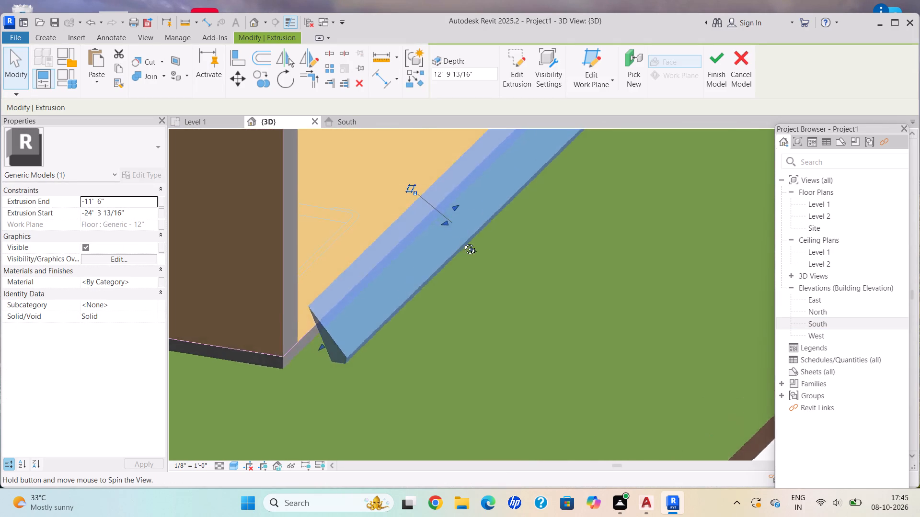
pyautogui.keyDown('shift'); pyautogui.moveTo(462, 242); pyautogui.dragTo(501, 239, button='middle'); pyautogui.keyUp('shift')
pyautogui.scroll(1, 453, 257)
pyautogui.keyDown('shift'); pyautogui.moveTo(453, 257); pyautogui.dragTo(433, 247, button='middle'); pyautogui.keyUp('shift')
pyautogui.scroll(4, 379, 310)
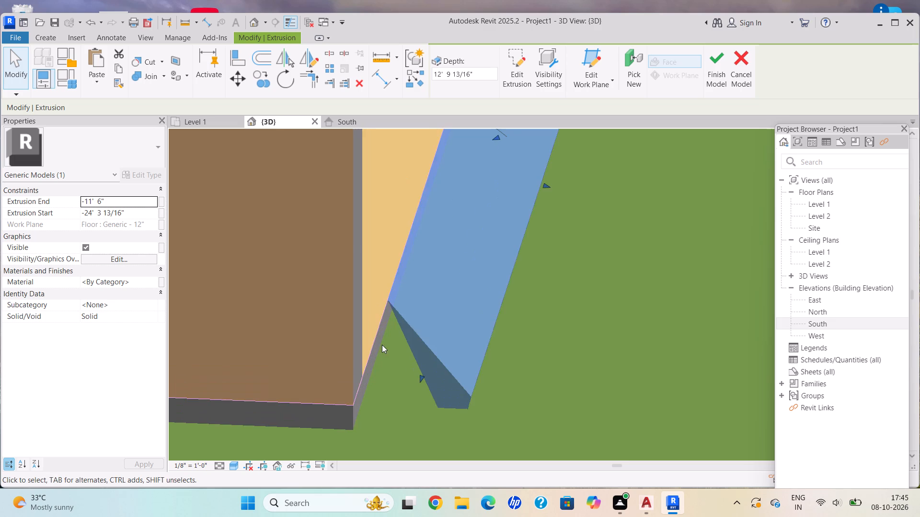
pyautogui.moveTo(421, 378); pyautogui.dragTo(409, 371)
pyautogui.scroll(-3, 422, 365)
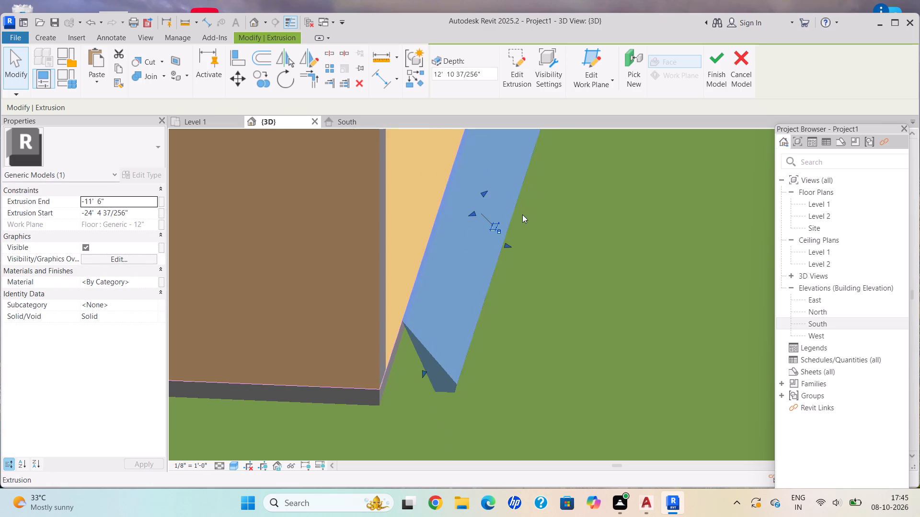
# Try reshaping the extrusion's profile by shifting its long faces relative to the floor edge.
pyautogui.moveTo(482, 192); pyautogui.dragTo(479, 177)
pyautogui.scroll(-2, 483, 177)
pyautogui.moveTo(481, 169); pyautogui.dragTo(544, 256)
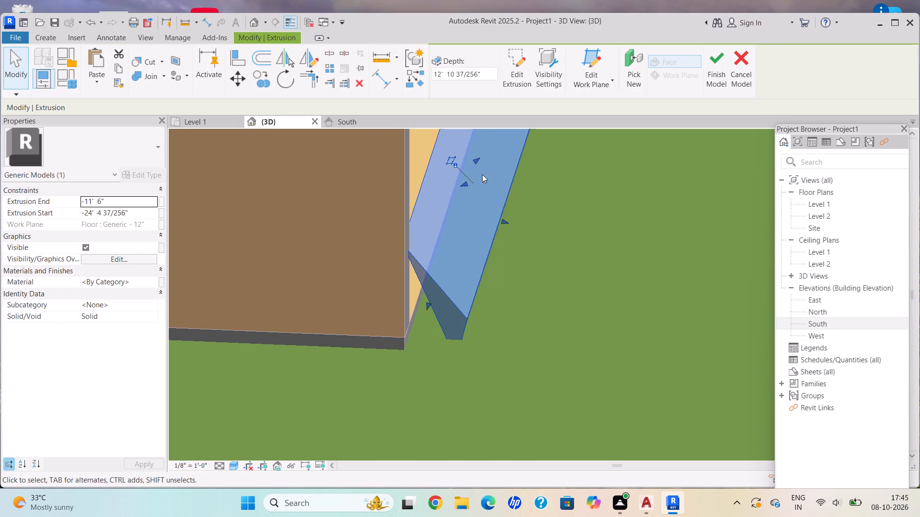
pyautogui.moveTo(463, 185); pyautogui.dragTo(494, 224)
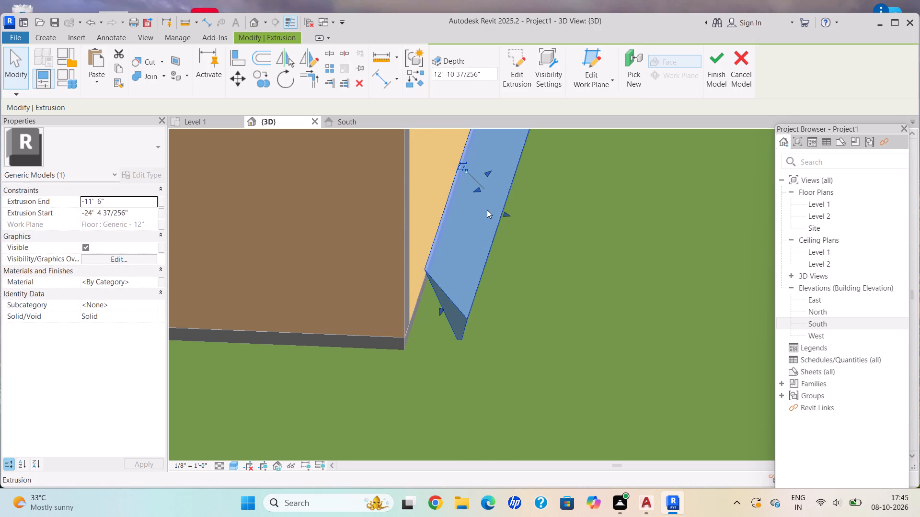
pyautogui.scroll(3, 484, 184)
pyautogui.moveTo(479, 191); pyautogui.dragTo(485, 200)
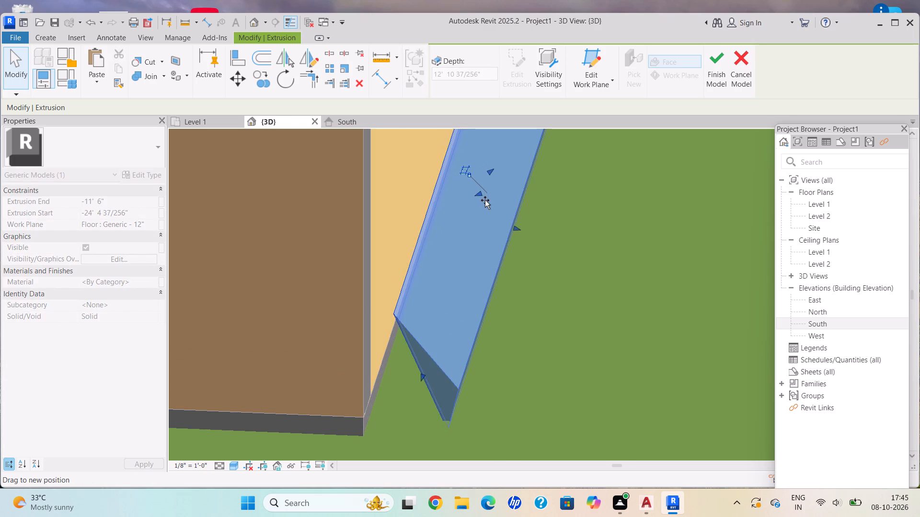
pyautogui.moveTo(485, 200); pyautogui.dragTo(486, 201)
# Examine the reshaped extrusion's end profile and its fit against the floor edge from both ends.
pyautogui.scroll(-3, 486, 201)
pyautogui.keyDown('shift'); pyautogui.middleClick(486, 201); pyautogui.keyUp('shift')
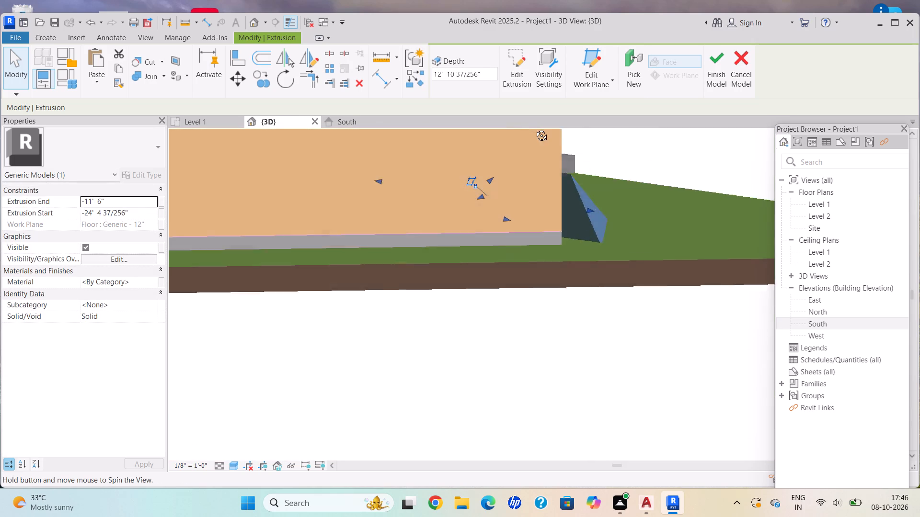
pyautogui.scroll(-2, 489, 200)
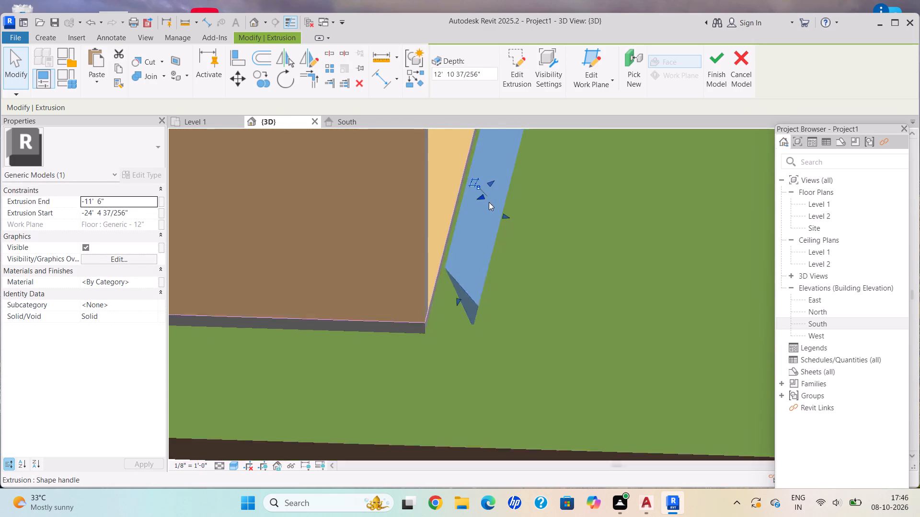
pyautogui.scroll(-2, 489, 202)
pyautogui.keyDown('shift'); pyautogui.moveTo(449, 261); pyautogui.dragTo(136, 193, button='middle'); pyautogui.keyUp('shift')
pyautogui.scroll(5, 540, 214)
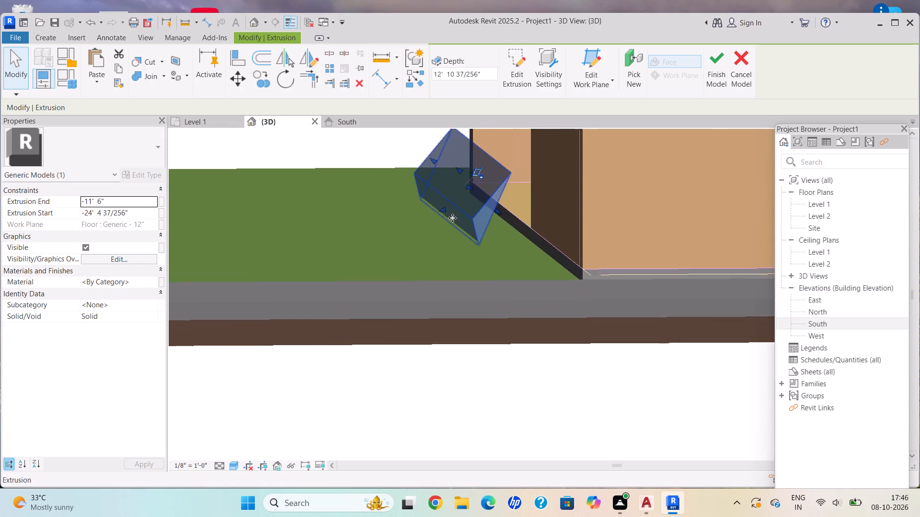
pyautogui.scroll(1, 452, 218)
pyautogui.keyDown('shift'); pyautogui.moveTo(463, 214); pyautogui.dragTo(458, 214, button='middle'); pyautogui.keyUp('shift')
pyautogui.keyDown('shift'); pyautogui.moveTo(451, 212); pyautogui.dragTo(447, 212, button='middle'); pyautogui.keyUp('shift')
pyautogui.keyDown('shift'); pyautogui.middleClick(447, 212); pyautogui.keyUp('shift')
pyautogui.scroll(-4, 453, 209)
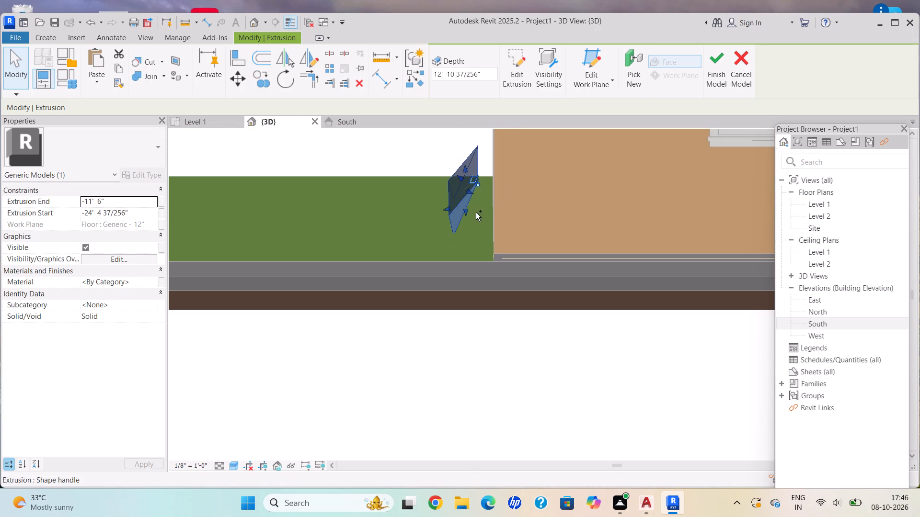
# Undo the extrusion reshaping back to the version whose profile extends well below the site slab.
pyautogui.hotkey('ctrl', 'z')
pyautogui.hotkey('ctrl', 'z')
pyautogui.hotkey('ctrl', 'z')
pyautogui.hotkey('ctrl', 'z')
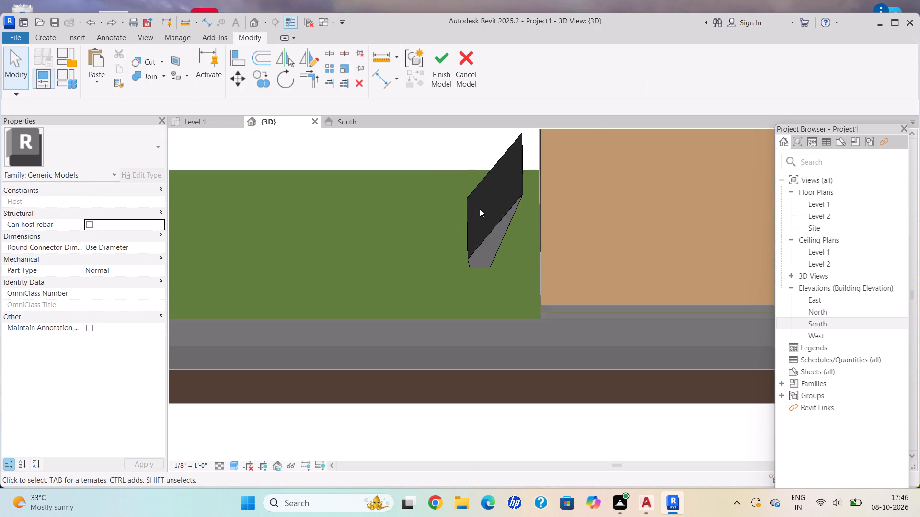
pyautogui.hotkey('ctrl', 'z')
pyautogui.hotkey('ctrl', 'z')
pyautogui.hotkey('ctrl', 'z')
pyautogui.hotkey('ctrl', 'z')
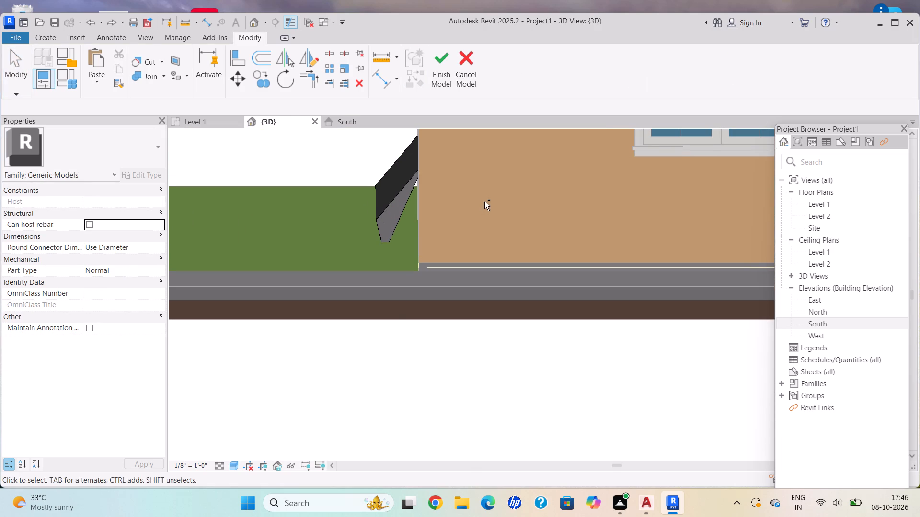
pyautogui.hotkey('ctrl', 'z')
pyautogui.hotkey('ctrl', 'z')
pyautogui.scroll(-7, 495, 197)
pyautogui.hotkey('ctrl', 'z')
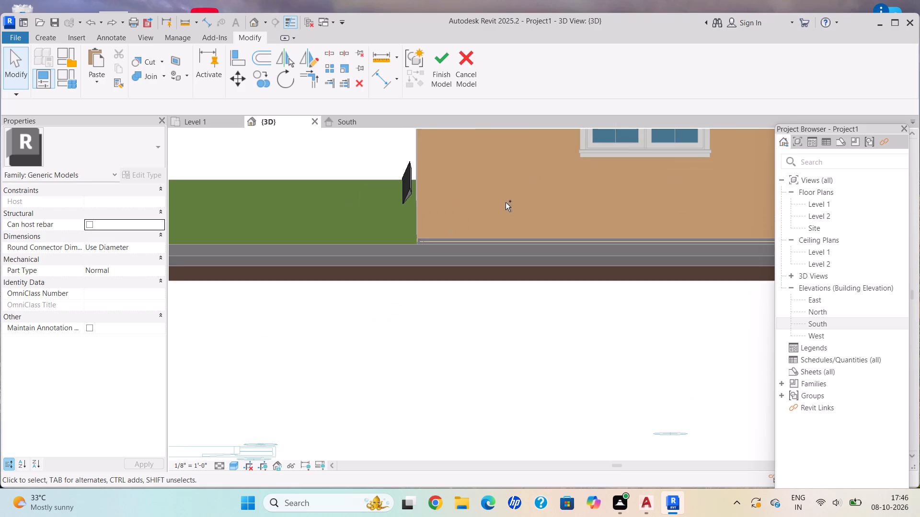
pyautogui.hotkey('ctrl', 'z')
pyautogui.hotkey('ctrl', 'z')
pyautogui.hotkey('ctrl', 'z')
pyautogui.scroll(-4, 509, 198)
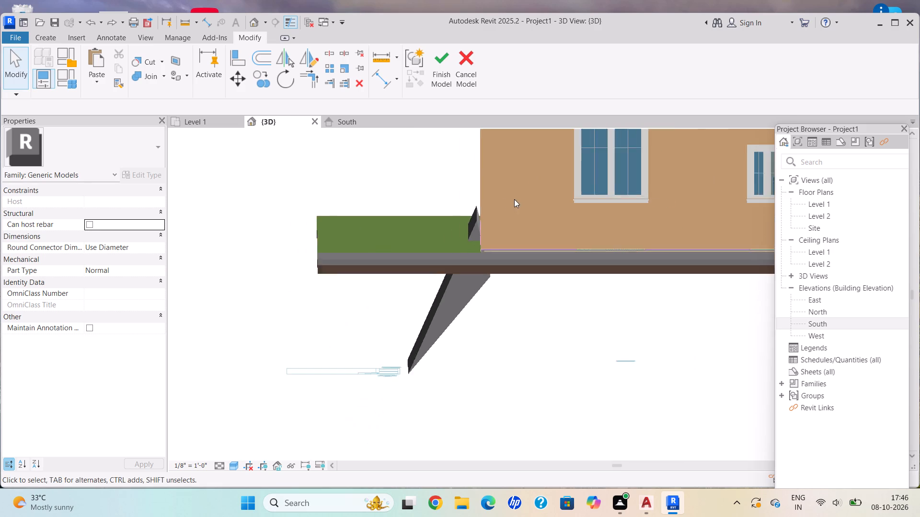
pyautogui.scroll(-2, 514, 199)
pyautogui.keyDown('shift'); pyautogui.moveTo(533, 212); pyautogui.dragTo(611, 254, button='middle'); pyautogui.keyUp('shift')
pyautogui.hotkey('ctrl', 'z')
# Examine the restored extrusion along the floor edge from the side, from above and up close.
pyautogui.scroll(-2, 599, 248)
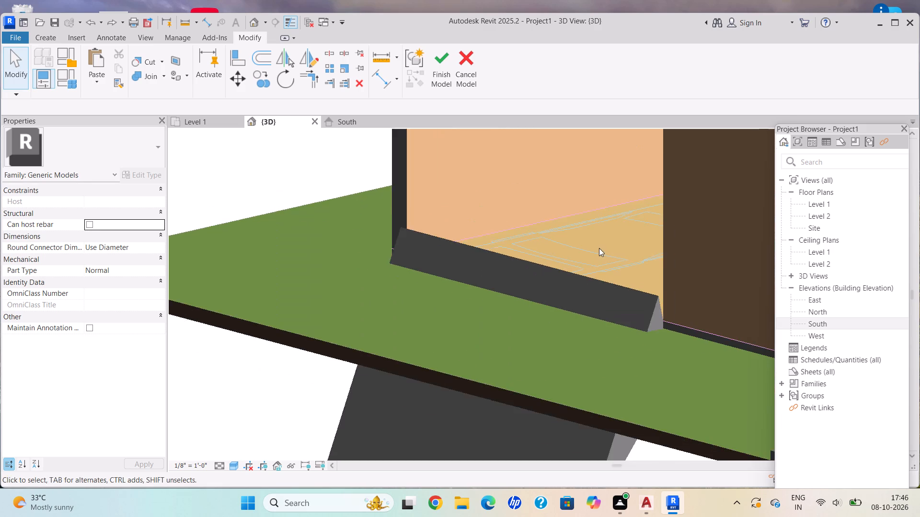
pyautogui.moveTo(594, 245); pyautogui.dragTo(589, 213, button='middle')
pyautogui.scroll(-1, 609, 246)
pyautogui.moveTo(595, 247); pyautogui.dragTo(523, 217, button='middle')
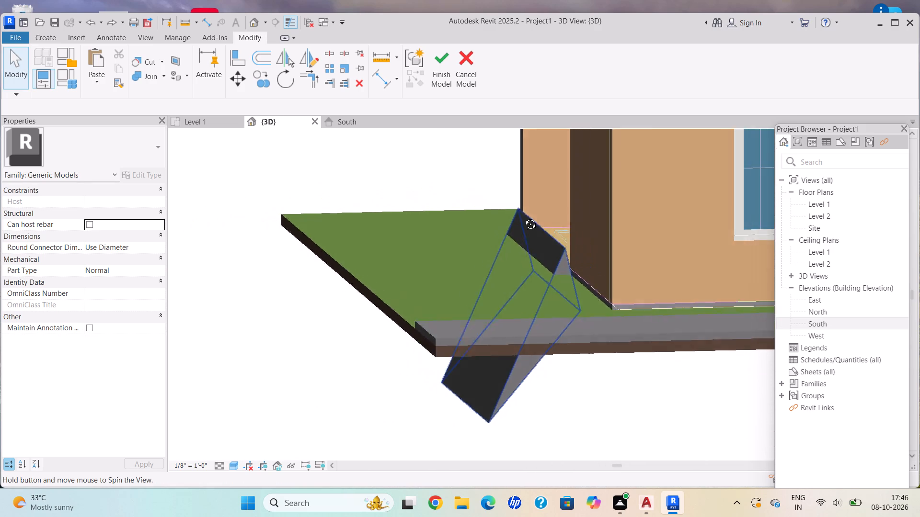
pyautogui.moveTo(523, 217); pyautogui.dragTo(534, 375, button='middle')
pyautogui.scroll(3, 556, 295)
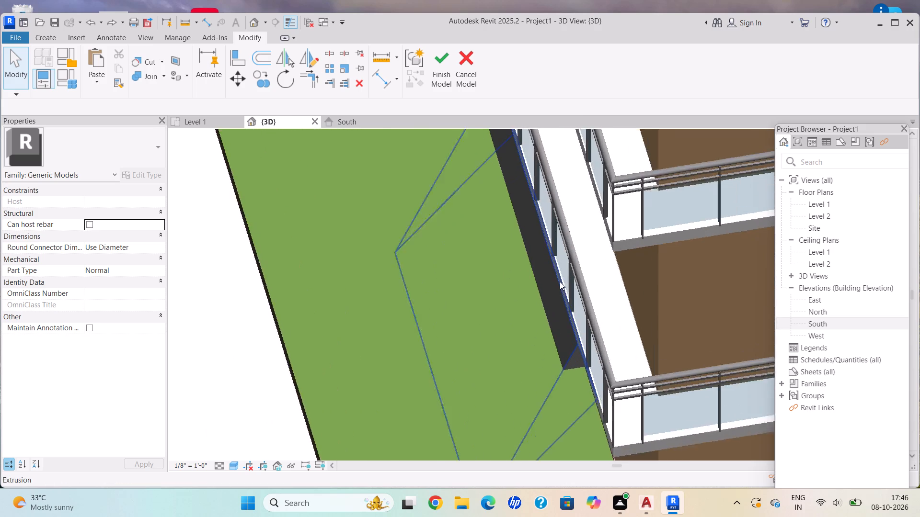
pyautogui.keyDown('shift'); pyautogui.moveTo(567, 278); pyautogui.dragTo(607, 291, button='middle'); pyautogui.keyUp('shift')
pyautogui.scroll(3, 608, 281)
pyautogui.keyDown('shift'); pyautogui.moveTo(608, 280); pyautogui.dragTo(647, 222, button='middle'); pyautogui.keyUp('shift')
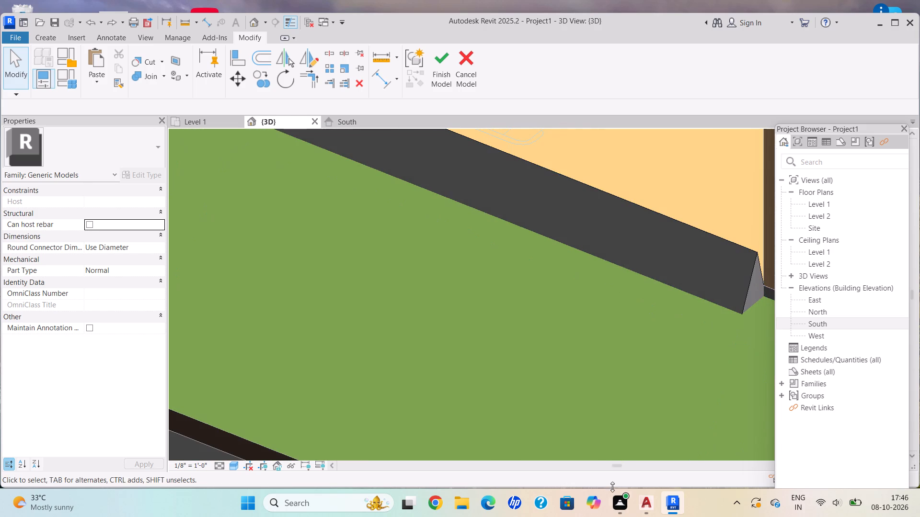
# Select the extrusion and pull its lower face up from far below the site slab toward the floor edge.
pyautogui.scroll(-3, 531, 353)
pyautogui.moveTo(529, 345); pyautogui.dragTo(546, 271, button='middle')
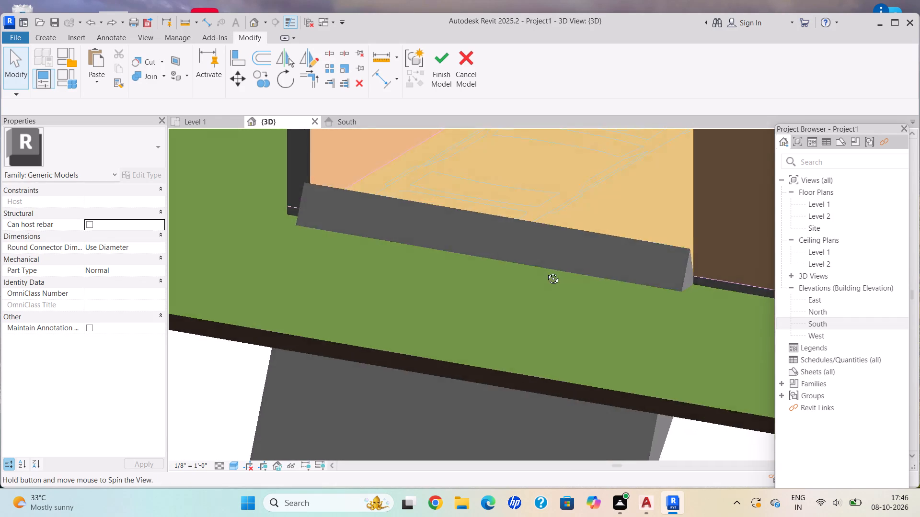
pyautogui.moveTo(546, 271); pyautogui.dragTo(546, 271, button='middle')
pyautogui.scroll(-5, 530, 366)
pyautogui.moveTo(530, 367); pyautogui.dragTo(518, 296, button='middle')
pyautogui.click(567, 367)
pyautogui.scroll(3, 562, 374)
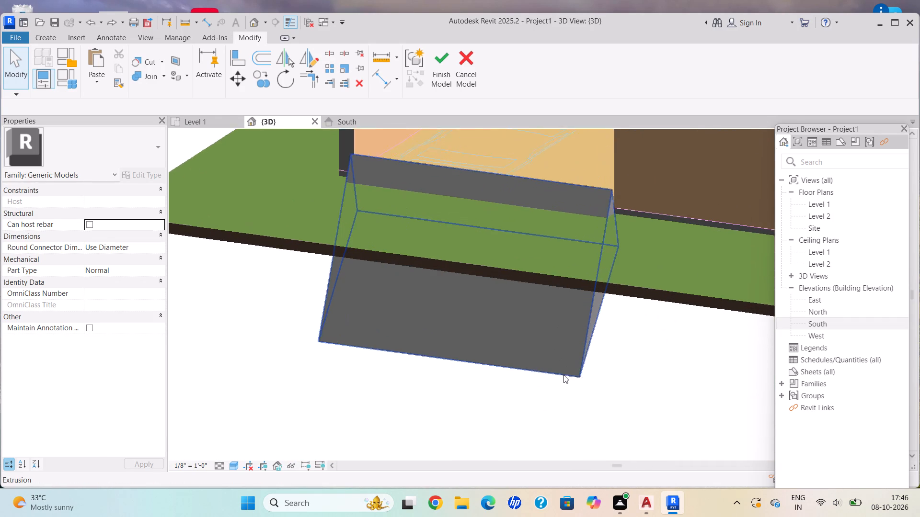
pyautogui.click(564, 375)
pyautogui.moveTo(457, 284); pyautogui.dragTo(460, 273)
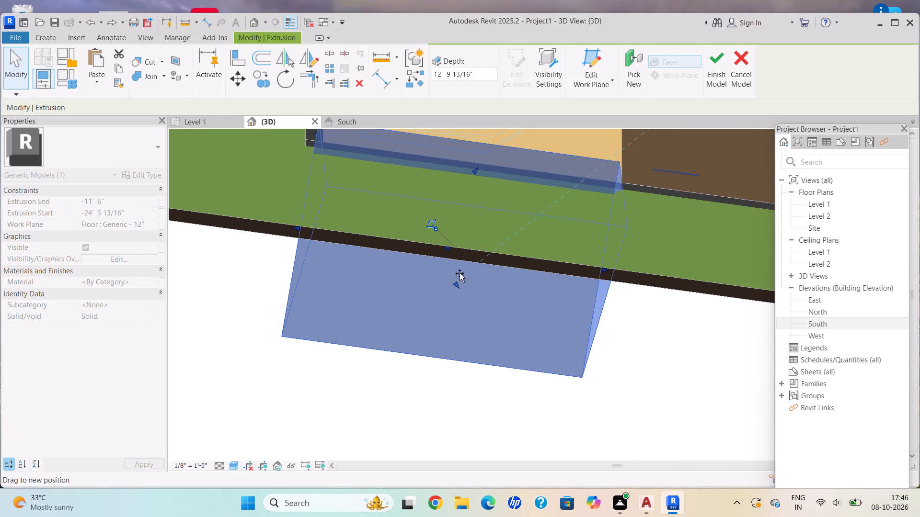
pyautogui.moveTo(460, 273); pyautogui.dragTo(480, 235)
# Raise the extrusion's lower face further so that it no longer protrudes beneath the site slab.
pyautogui.scroll(-2, 480, 235)
pyautogui.keyDown('shift'); pyautogui.moveTo(478, 223); pyautogui.dragTo(487, 168, button='middle'); pyautogui.keyUp('shift')
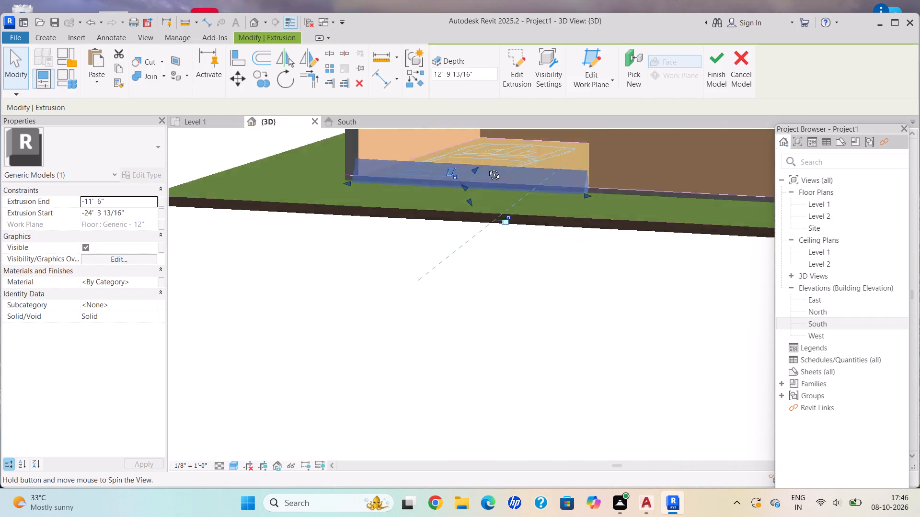
pyautogui.keyDown('shift'); pyautogui.moveTo(487, 168); pyautogui.dragTo(505, 120, button='middle'); pyautogui.keyUp('shift')
pyautogui.scroll(5, 466, 192)
pyautogui.moveTo(468, 204); pyautogui.dragTo(469, 204)
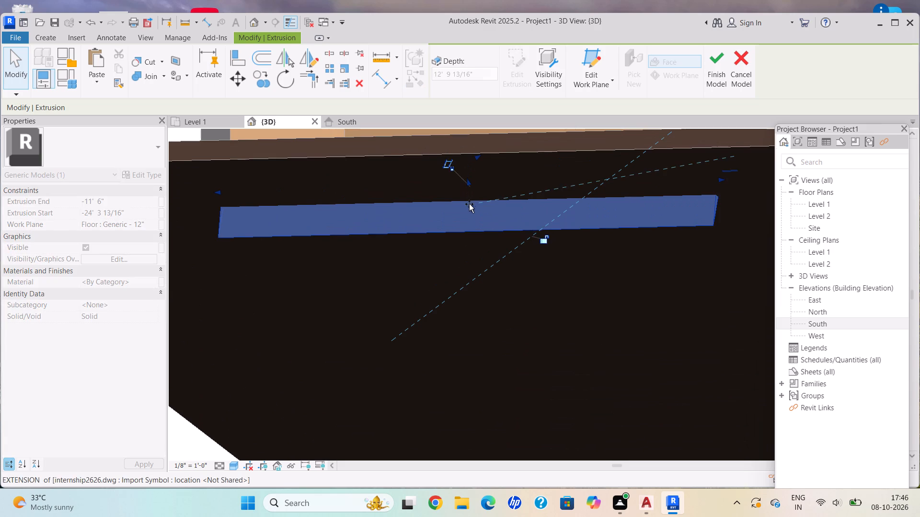
pyautogui.moveTo(469, 204); pyautogui.dragTo(475, 197)
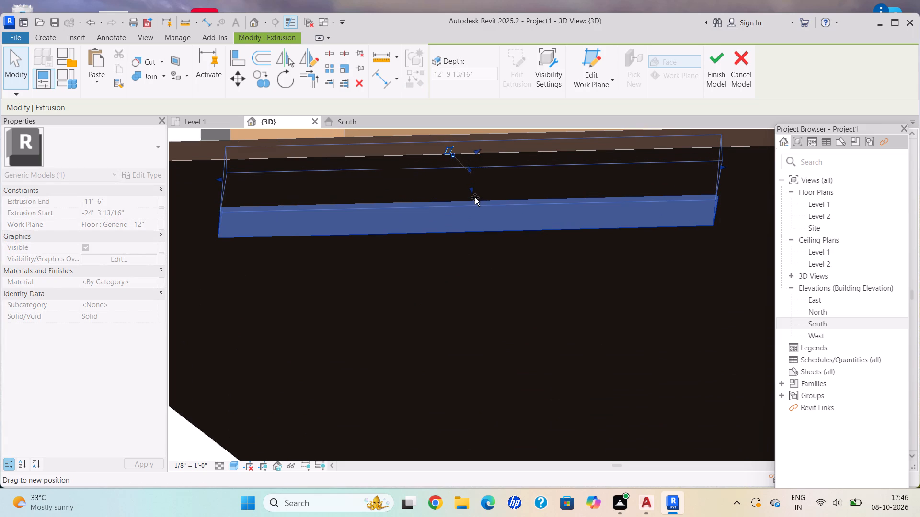
pyautogui.moveTo(475, 197); pyautogui.dragTo(478, 194)
pyautogui.scroll(-4, 478, 194)
# Pull the extrusion's inner long face slightly outward, away from the room floor.
pyautogui.keyDown('shift'); pyautogui.moveTo(478, 192); pyautogui.dragTo(477, 215, button='middle'); pyautogui.keyUp('shift')
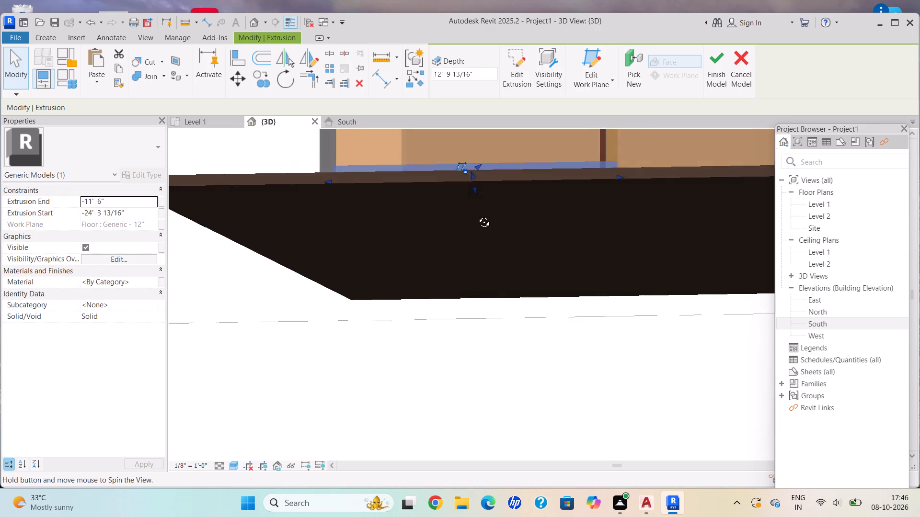
pyautogui.keyDown('shift'); pyautogui.moveTo(477, 215); pyautogui.dragTo(662, 309, button='middle'); pyautogui.keyUp('shift')
pyautogui.scroll(4, 541, 248)
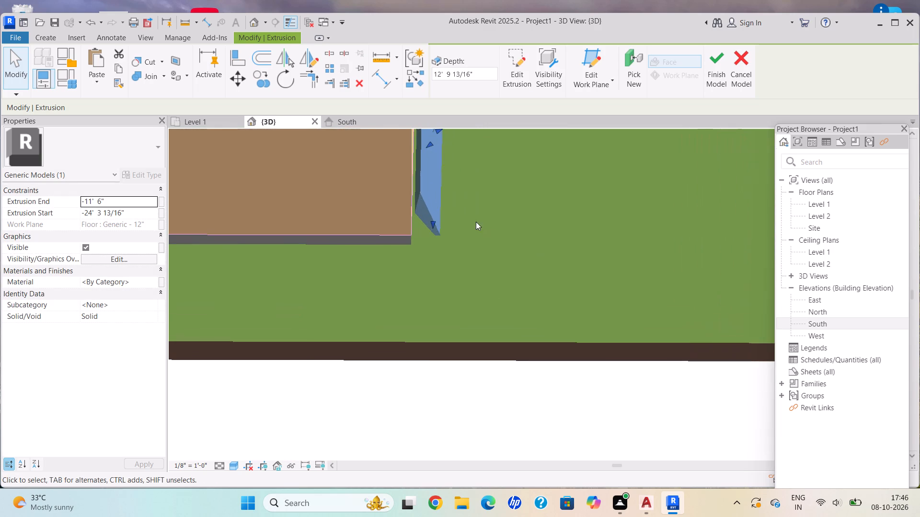
pyautogui.keyDown('shift'); pyautogui.moveTo(436, 205); pyautogui.dragTo(421, 199, button='middle'); pyautogui.keyUp('shift')
pyautogui.scroll(6, 412, 199)
pyautogui.scroll(4, 392, 234)
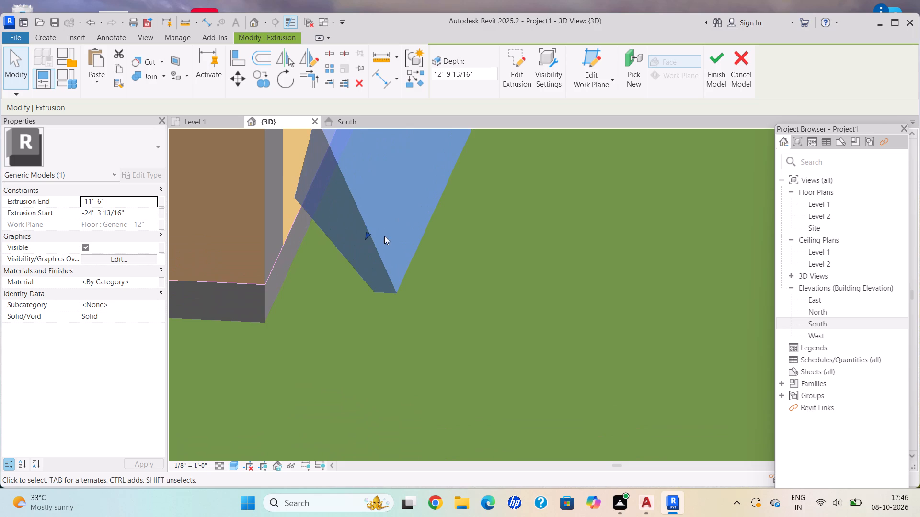
pyautogui.scroll(-10, 356, 225)
pyautogui.moveTo(336, 202); pyautogui.dragTo(360, 335, button='middle')
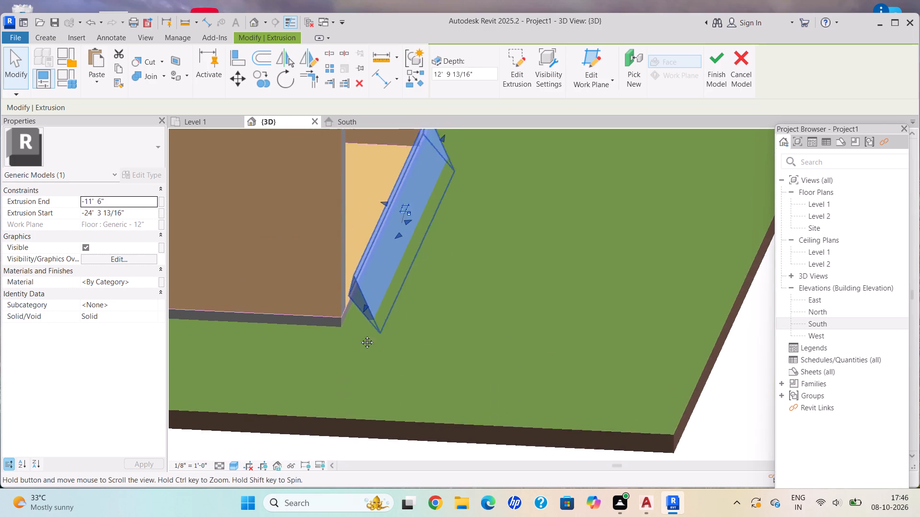
pyautogui.moveTo(360, 335); pyautogui.dragTo(360, 342, button='middle')
pyautogui.scroll(11, 392, 249)
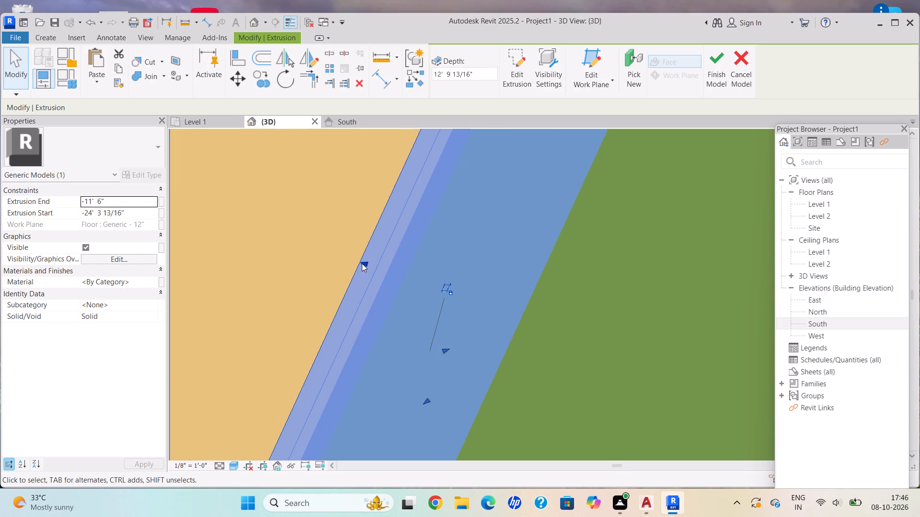
pyautogui.moveTo(365, 263); pyautogui.dragTo(377, 266)
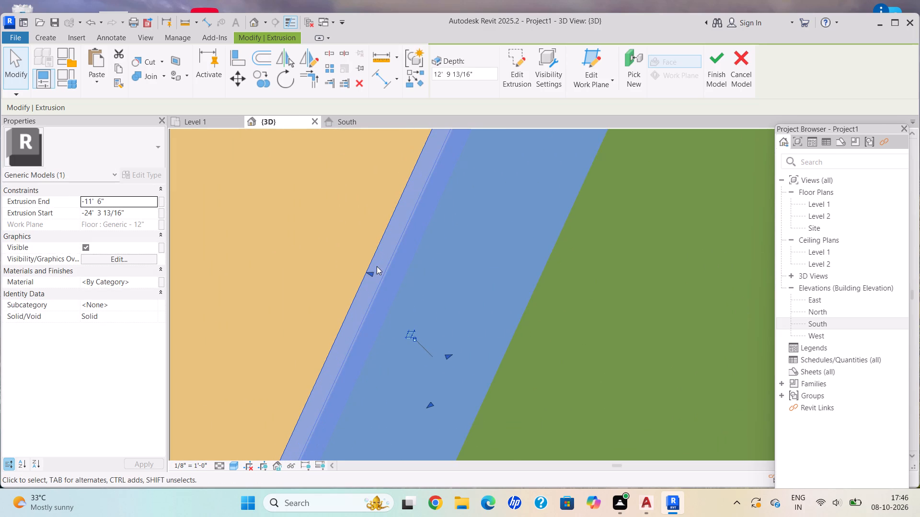
# Pull the extrusion's inner long face a little further outward, away from the room floor.
pyautogui.moveTo(369, 272); pyautogui.dragTo(383, 280)
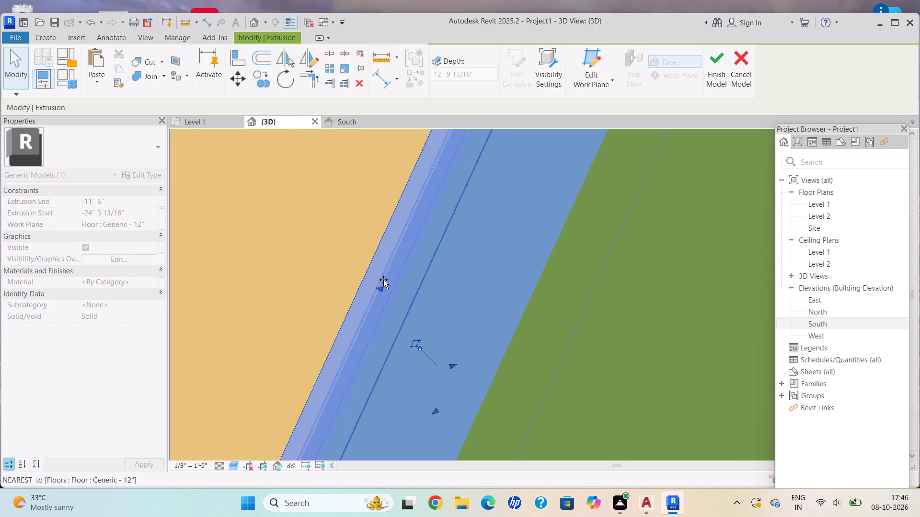
pyautogui.moveTo(383, 280); pyautogui.dragTo(384, 280)
pyautogui.scroll(-4, 384, 280)
pyautogui.scroll(1, 384, 280)
pyautogui.moveTo(384, 281); pyautogui.dragTo(422, 250, button='middle')
pyautogui.moveTo(402, 341); pyautogui.dragTo(445, 218, button='middle')
pyautogui.scroll(-1, 415, 319)
pyautogui.scroll(1, 442, 228)
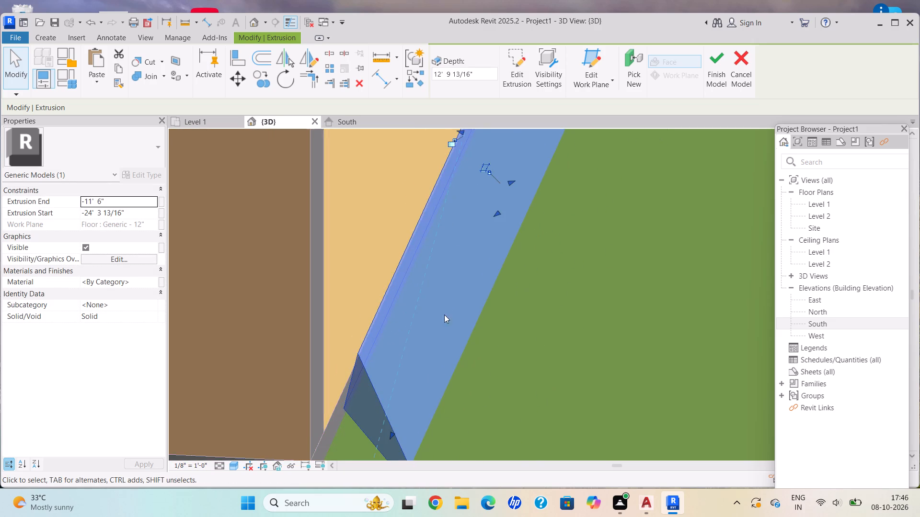
pyautogui.scroll(2, 432, 322)
pyautogui.scroll(-2, 432, 322)
pyautogui.middleClick(432, 321)
pyautogui.scroll(-5, 413, 292)
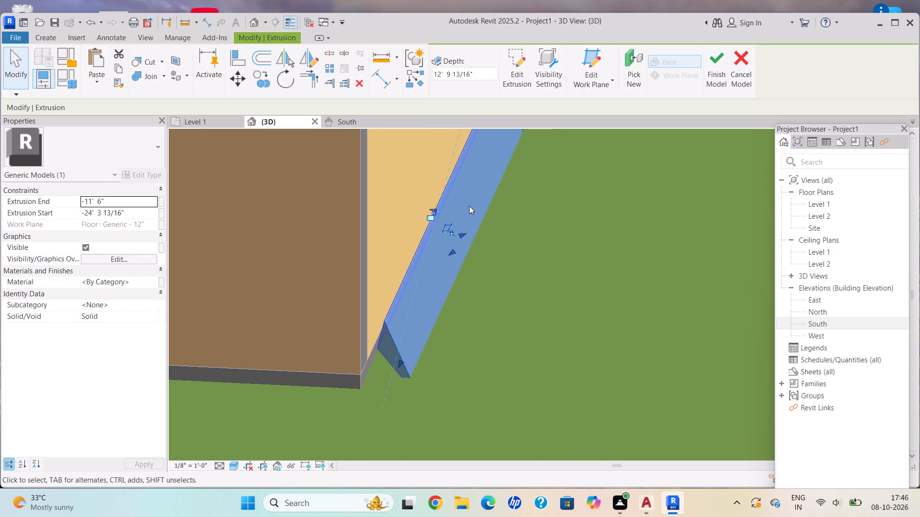
pyautogui.keyDown('shift'); pyautogui.moveTo(474, 206); pyautogui.dragTo(486, 183, button='middle'); pyautogui.keyUp('shift')
pyautogui.scroll(5, 422, 287)
pyautogui.press('Escape')
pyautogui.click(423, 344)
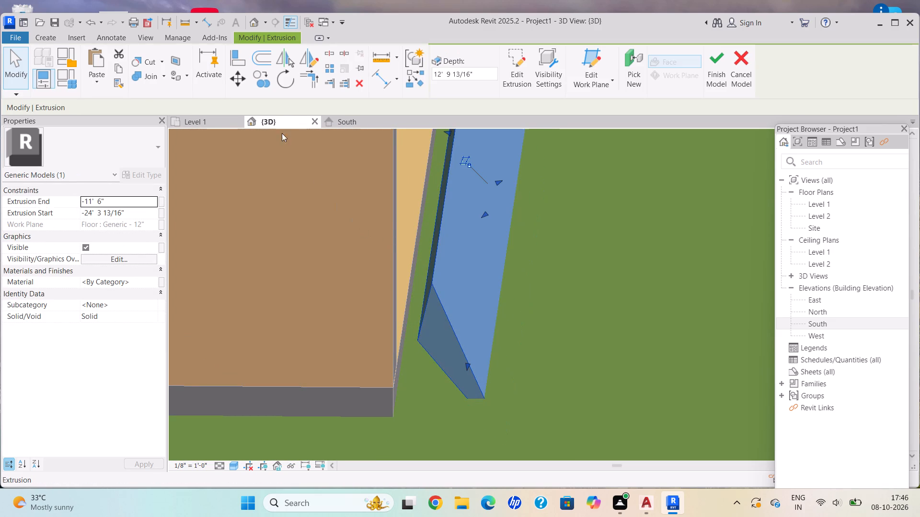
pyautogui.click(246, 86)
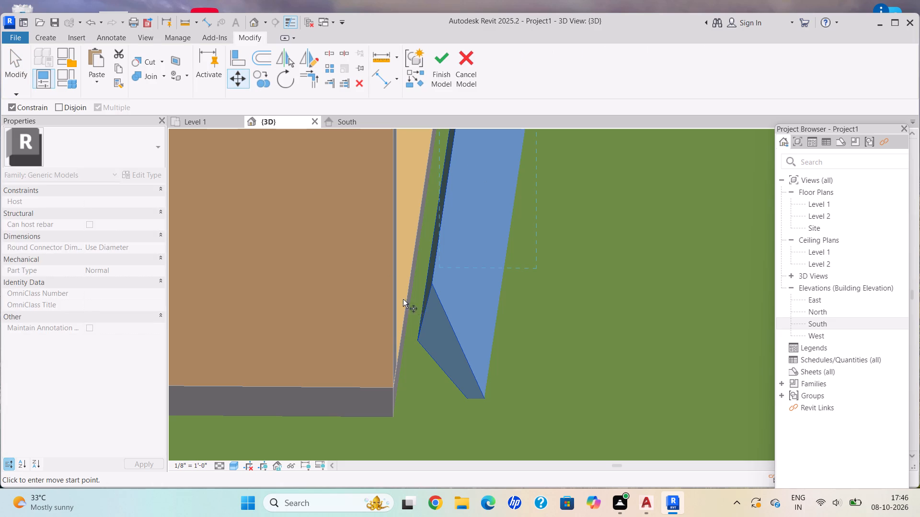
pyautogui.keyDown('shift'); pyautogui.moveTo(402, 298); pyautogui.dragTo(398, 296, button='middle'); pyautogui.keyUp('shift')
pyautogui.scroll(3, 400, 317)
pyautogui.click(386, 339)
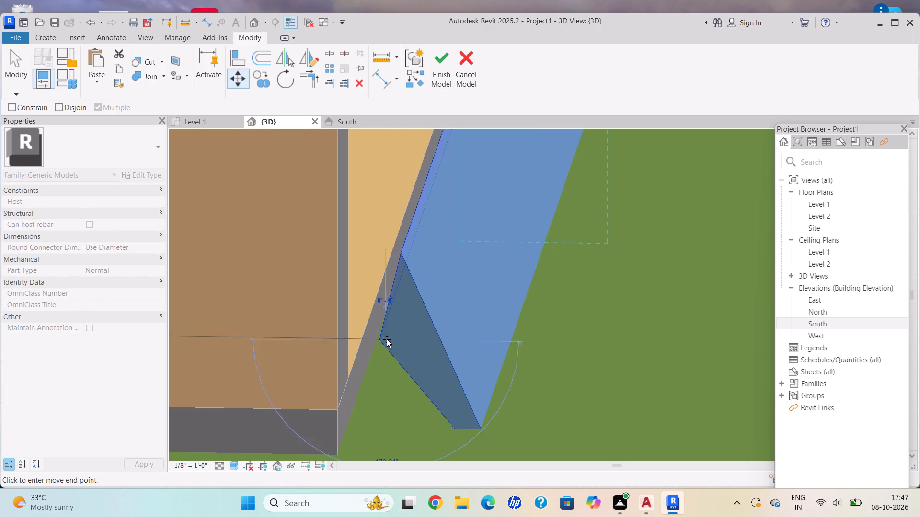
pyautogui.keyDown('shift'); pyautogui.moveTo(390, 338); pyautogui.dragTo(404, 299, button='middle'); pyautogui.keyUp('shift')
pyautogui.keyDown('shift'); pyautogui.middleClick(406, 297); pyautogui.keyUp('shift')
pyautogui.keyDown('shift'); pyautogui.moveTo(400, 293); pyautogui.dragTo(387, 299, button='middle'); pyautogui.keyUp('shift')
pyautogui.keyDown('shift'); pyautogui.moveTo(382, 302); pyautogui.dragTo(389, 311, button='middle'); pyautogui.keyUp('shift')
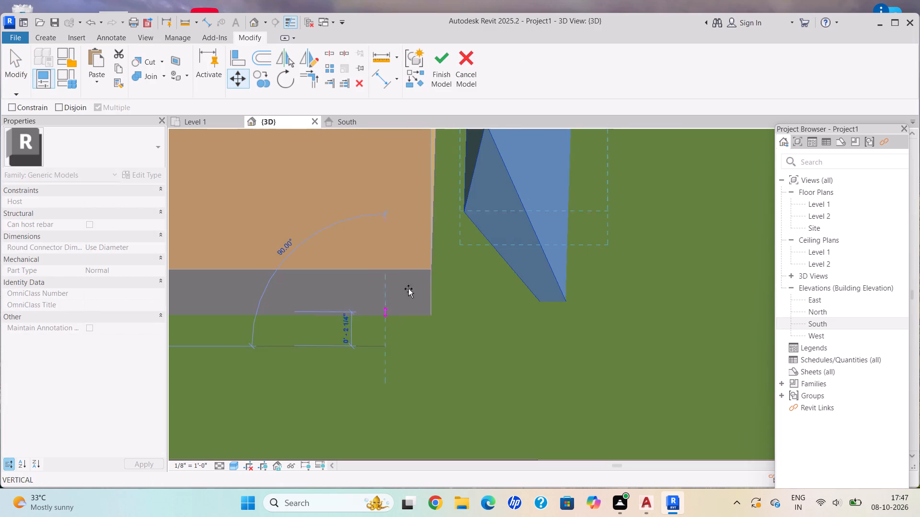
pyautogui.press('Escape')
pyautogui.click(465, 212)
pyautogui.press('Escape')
# Move the extrusion by the lower corner of its end face a short way along the floor edge toward the building corner.
pyautogui.click(466, 208)
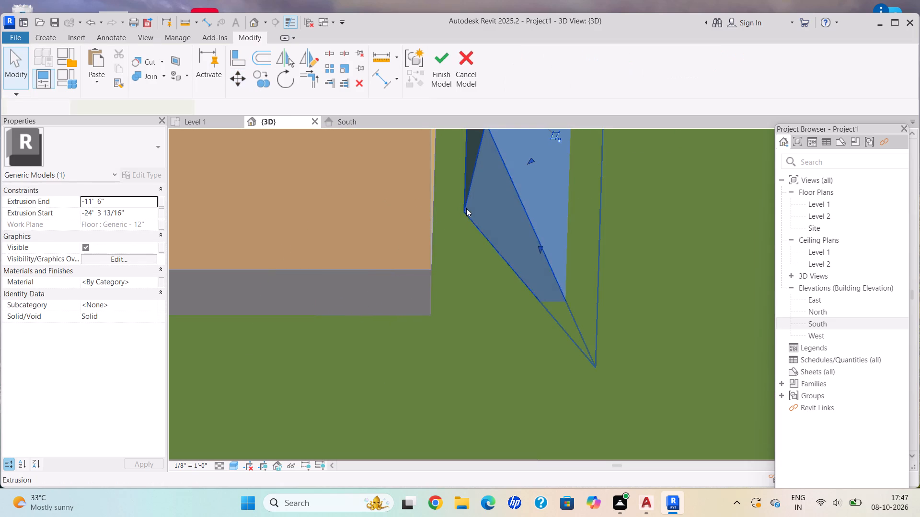
pyautogui.click(233, 80)
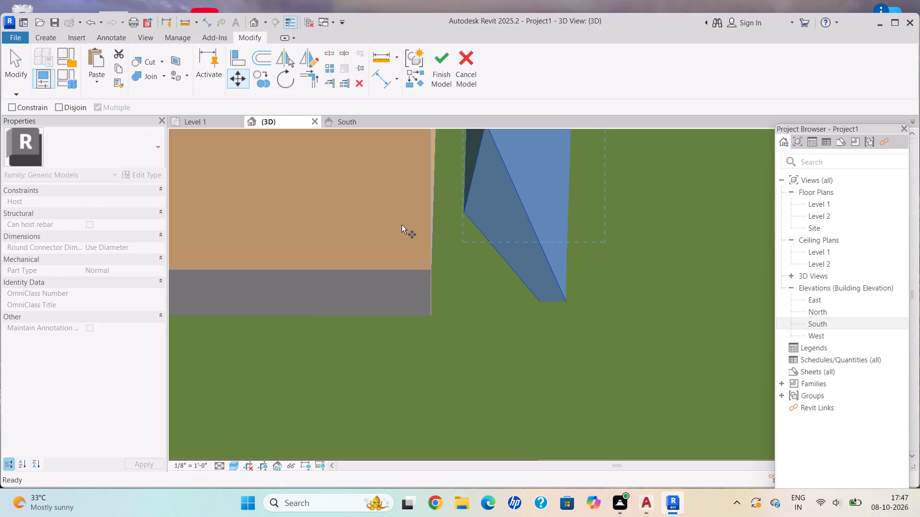
pyautogui.keyDown('shift'); pyautogui.moveTo(413, 242); pyautogui.dragTo(409, 243, button='middle'); pyautogui.keyUp('shift')
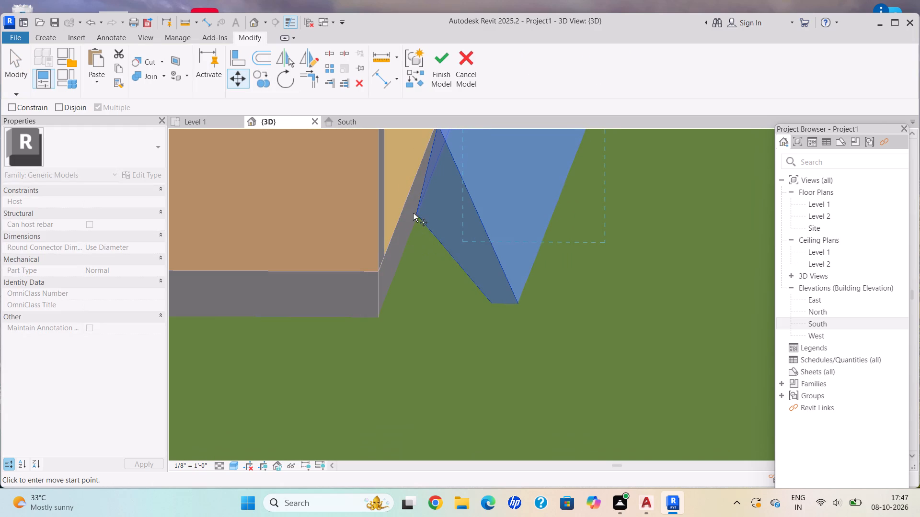
pyautogui.click(414, 213)
pyautogui.click(408, 248)
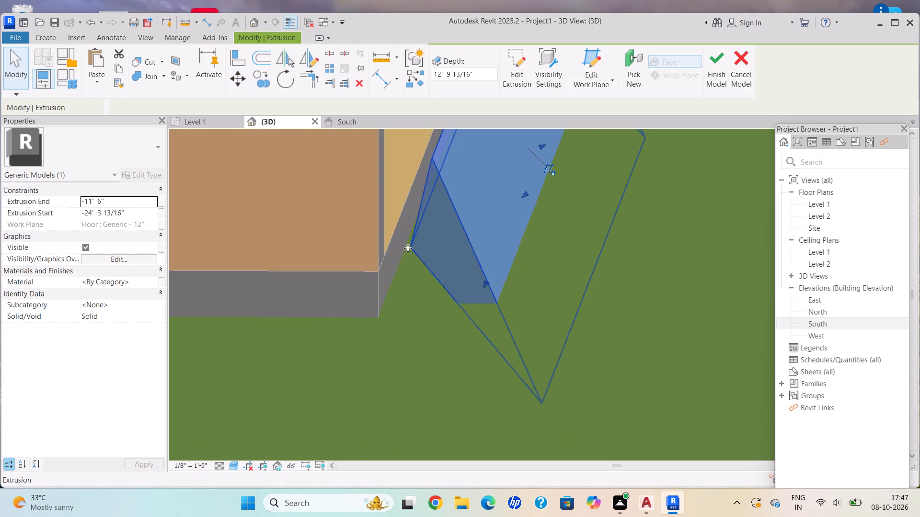
pyautogui.press('Escape')
# Examine the gap between the extrusion's end and the floor edge from several angles near the building corner.
pyautogui.keyDown('shift'); pyautogui.moveTo(435, 262); pyautogui.dragTo(448, 245, button='middle'); pyautogui.keyUp('shift')
pyautogui.keyDown('shift'); pyautogui.moveTo(453, 203); pyautogui.dragTo(447, 208, button='middle'); pyautogui.keyUp('shift')
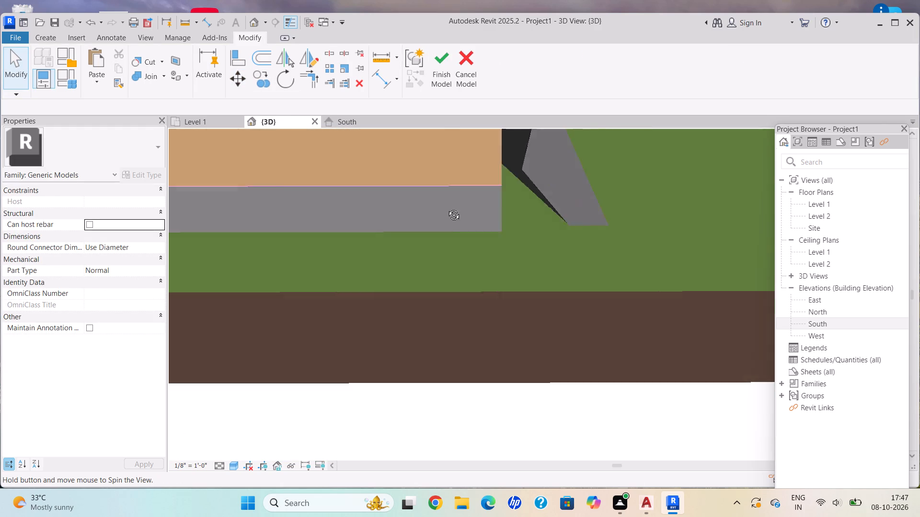
pyautogui.keyDown('shift'); pyautogui.moveTo(447, 208); pyautogui.dragTo(438, 220, button='middle'); pyautogui.keyUp('shift')
pyautogui.scroll(2, 453, 214)
pyautogui.keyDown('shift'); pyautogui.moveTo(397, 264); pyautogui.dragTo(406, 266, button='middle'); pyautogui.keyUp('shift')
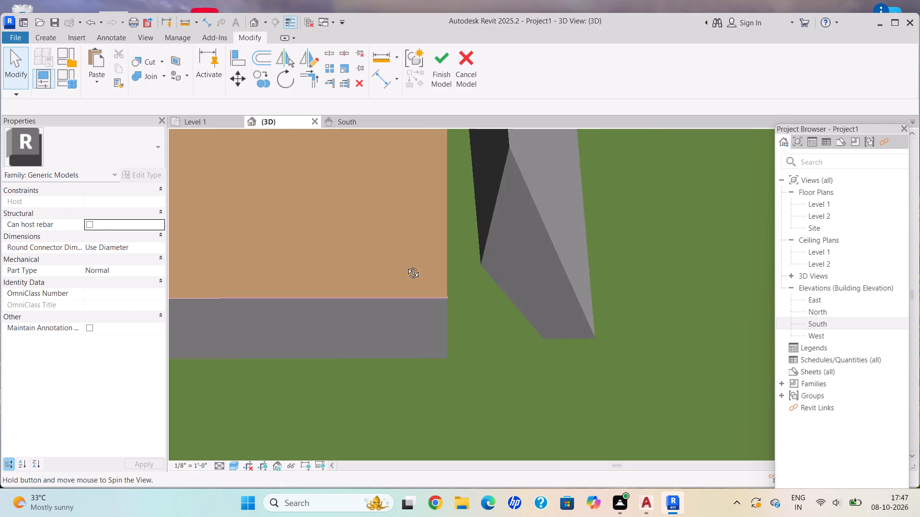
pyautogui.keyDown('shift'); pyautogui.moveTo(406, 266); pyautogui.dragTo(407, 266, button='middle'); pyautogui.keyUp('shift')
pyautogui.keyDown('shift'); pyautogui.moveTo(495, 249); pyautogui.dragTo(485, 246, button='middle'); pyautogui.keyUp('shift')
pyautogui.keyDown('shift'); pyautogui.scroll(-1, 485, 246); pyautogui.keyUp('shift')
pyautogui.keyDown('shift'); pyautogui.moveTo(410, 259); pyautogui.dragTo(412, 260, button='middle'); pyautogui.keyUp('shift')
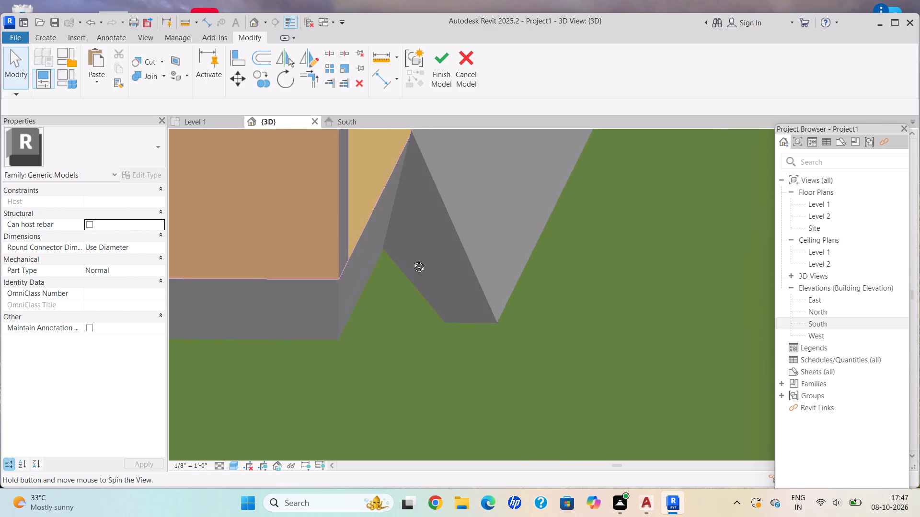
pyautogui.keyDown('shift'); pyautogui.moveTo(412, 260); pyautogui.dragTo(423, 266, button='middle'); pyautogui.keyUp('shift')
pyautogui.keyDown('shift'); pyautogui.moveTo(505, 258); pyautogui.dragTo(502, 258, button='middle'); pyautogui.keyUp('shift')
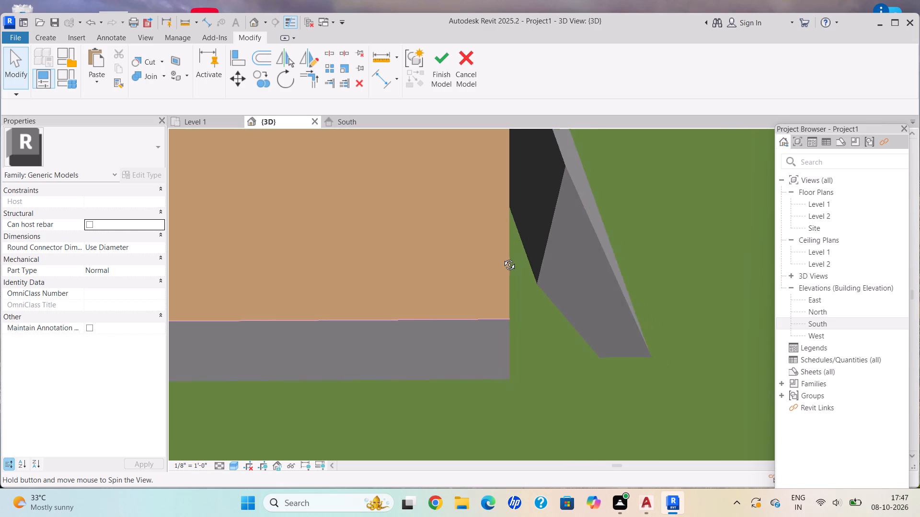
pyautogui.keyDown('shift'); pyautogui.moveTo(502, 258); pyautogui.dragTo(495, 256, button='middle'); pyautogui.keyUp('shift')
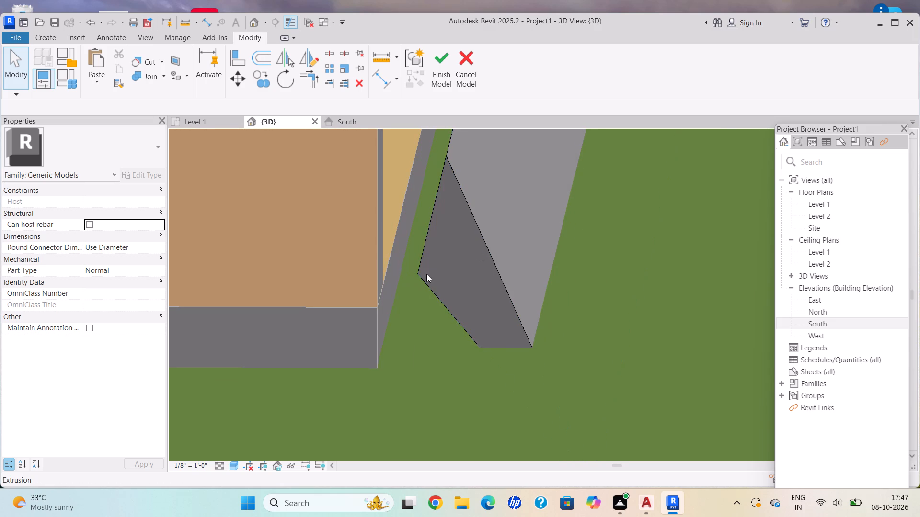
# Move the extrusion from the lower corner of its end face across the remaining gap to the side of the floor edge.
pyautogui.click(421, 272)
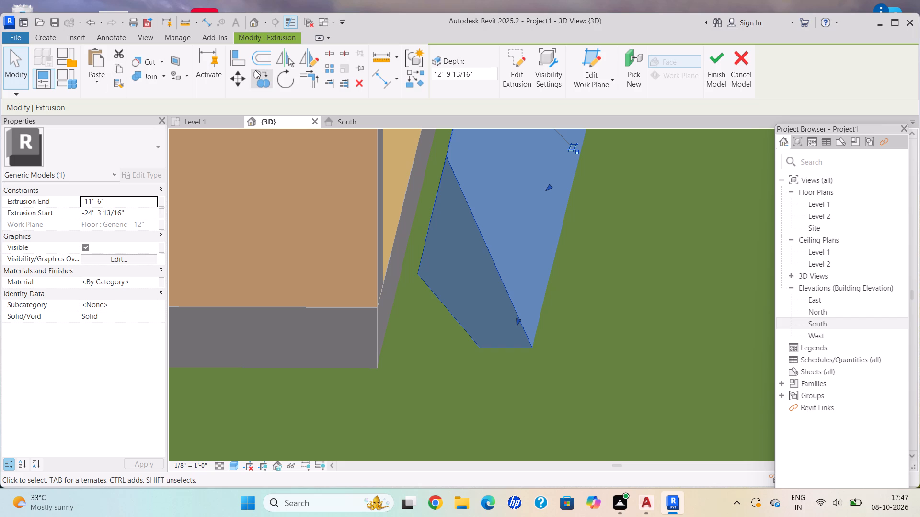
pyautogui.click(240, 79)
pyautogui.scroll(7, 444, 272)
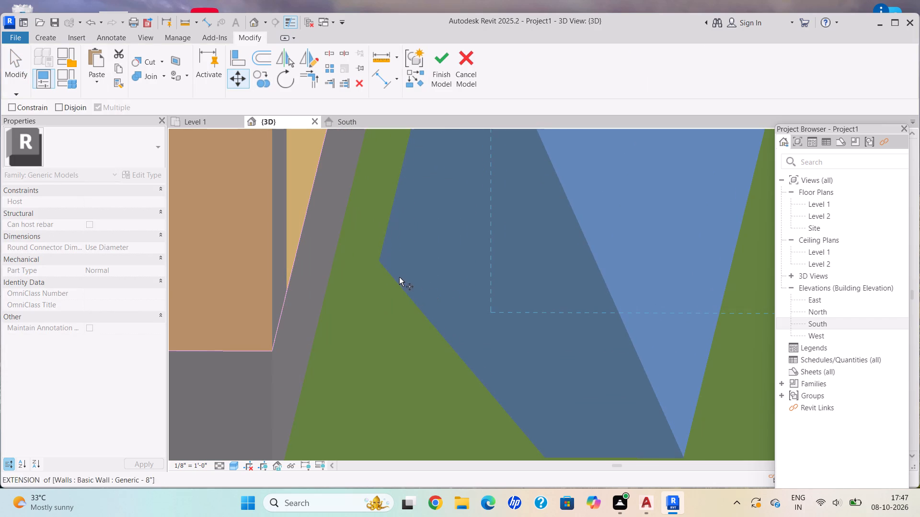
pyautogui.click(382, 260)
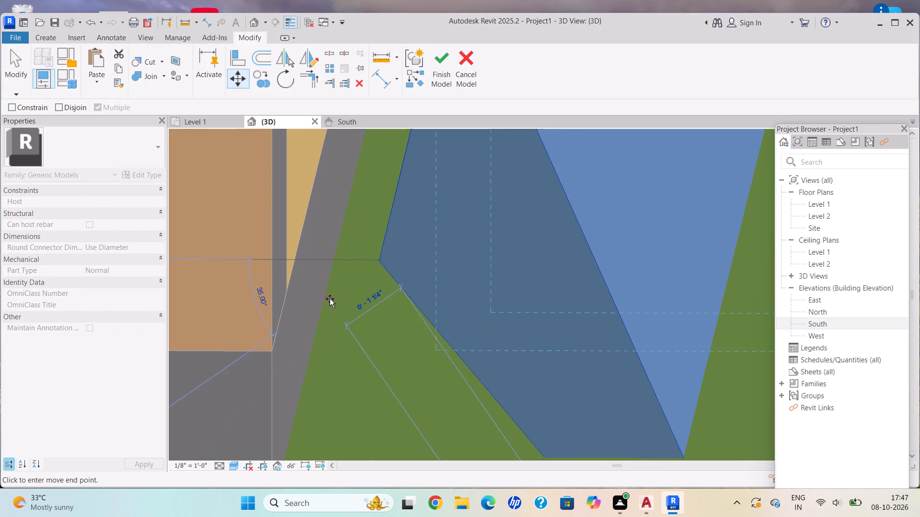
pyautogui.click(325, 308)
pyautogui.scroll(-11, 335, 310)
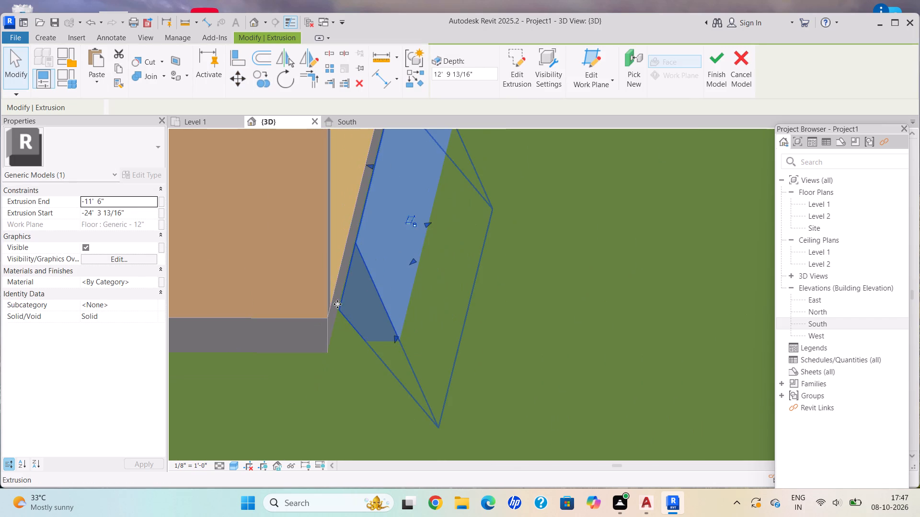
# Examine how the moved extrusion sits against the floor edge, up close, from outside the whole building and along its full length.
pyautogui.keyDown('shift'); pyautogui.moveTo(336, 302); pyautogui.dragTo(344, 286, button='middle'); pyautogui.keyUp('shift')
pyautogui.scroll(3, 345, 225)
pyautogui.scroll(-1, 345, 225)
pyautogui.keyDown('shift'); pyautogui.middleClick(335, 225); pyautogui.keyUp('shift')
pyautogui.keyDown('shift'); pyautogui.moveTo(330, 234); pyautogui.dragTo(327, 246, button='middle'); pyautogui.keyUp('shift')
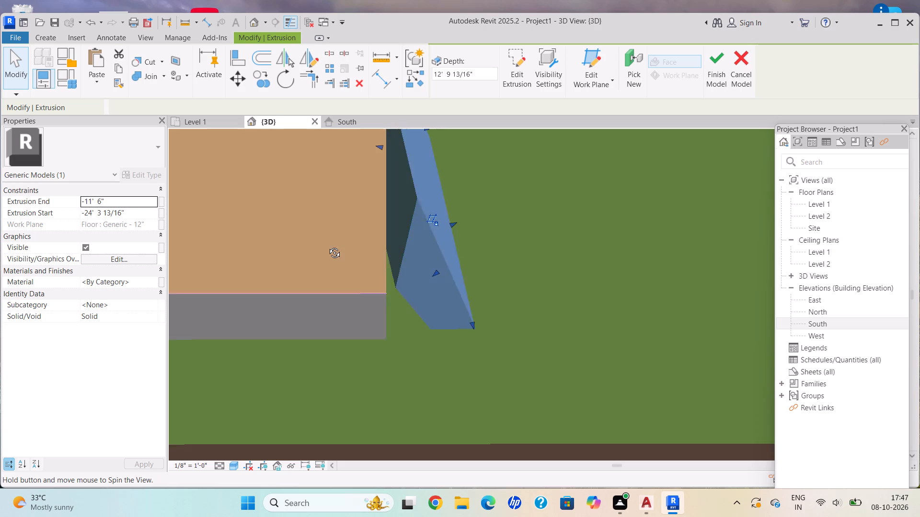
pyautogui.keyDown('shift'); pyautogui.moveTo(327, 246); pyautogui.dragTo(324, 266, button='middle'); pyautogui.keyUp('shift')
pyautogui.scroll(2, 414, 329)
pyautogui.middleClick(394, 364)
pyautogui.moveTo(394, 364); pyautogui.dragTo(392, 306, button='middle')
pyautogui.scroll(1, 392, 306)
pyautogui.scroll(-1, 426, 344)
pyautogui.scroll(4, 472, 371)
pyautogui.scroll(-3, 475, 372)
pyautogui.scroll(1, 567, 367)
pyautogui.keyDown('shift'); pyautogui.middleClick(567, 367); pyautogui.keyUp('shift')
pyautogui.keyDown('shift'); pyautogui.moveTo(561, 364); pyautogui.dragTo(447, 356, button='middle'); pyautogui.keyUp('shift')
pyautogui.scroll(7, 529, 378)
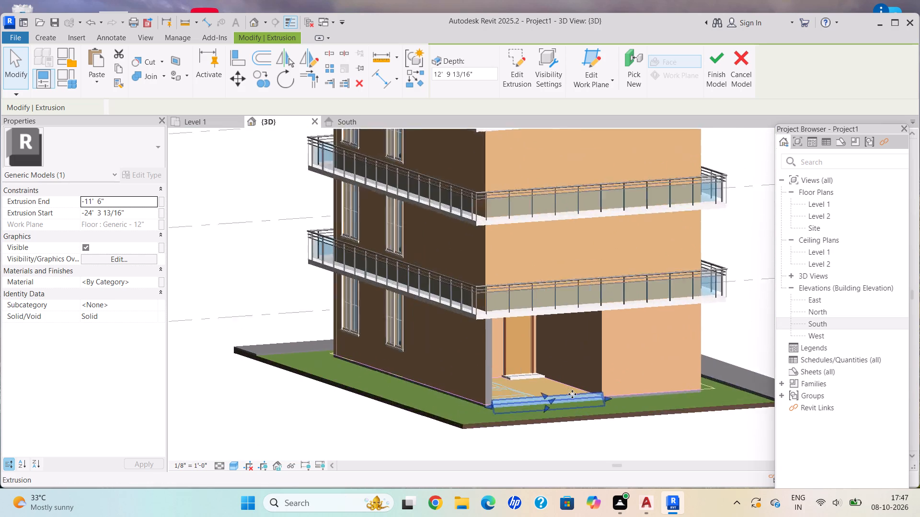
pyautogui.scroll(5, 572, 394)
pyautogui.keyDown('shift'); pyautogui.middleClick(576, 397); pyautogui.keyUp('shift')
pyautogui.keyDown('shift'); pyautogui.moveTo(572, 399); pyautogui.dragTo(525, 385, button='middle'); pyautogui.keyUp('shift')
pyautogui.keyDown('shift'); pyautogui.moveTo(503, 373); pyautogui.dragTo(409, 397, button='middle'); pyautogui.keyUp('shift')
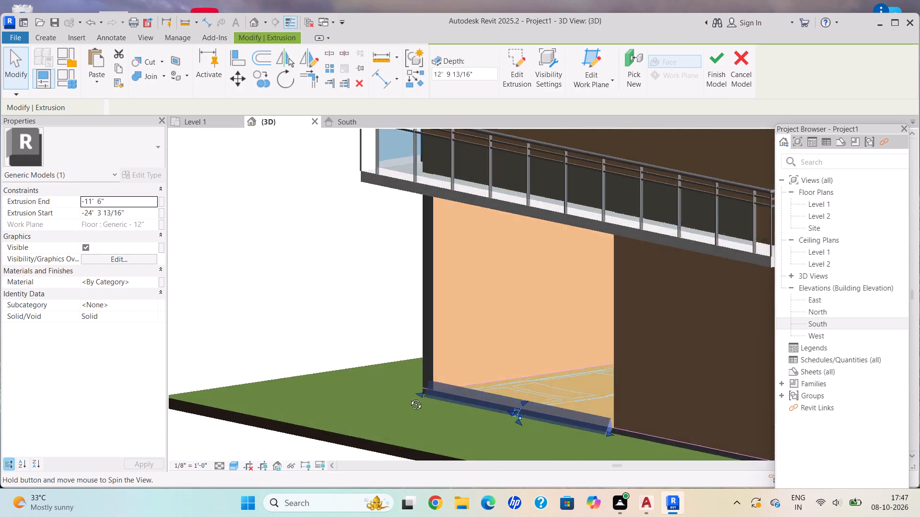
pyautogui.keyDown('shift'); pyautogui.moveTo(409, 397); pyautogui.dragTo(399, 441, button='middle'); pyautogui.keyUp('shift')
pyautogui.scroll(3, 539, 382)
pyautogui.moveTo(547, 413); pyautogui.dragTo(544, 320, button='middle')
pyautogui.scroll(2, 621, 388)
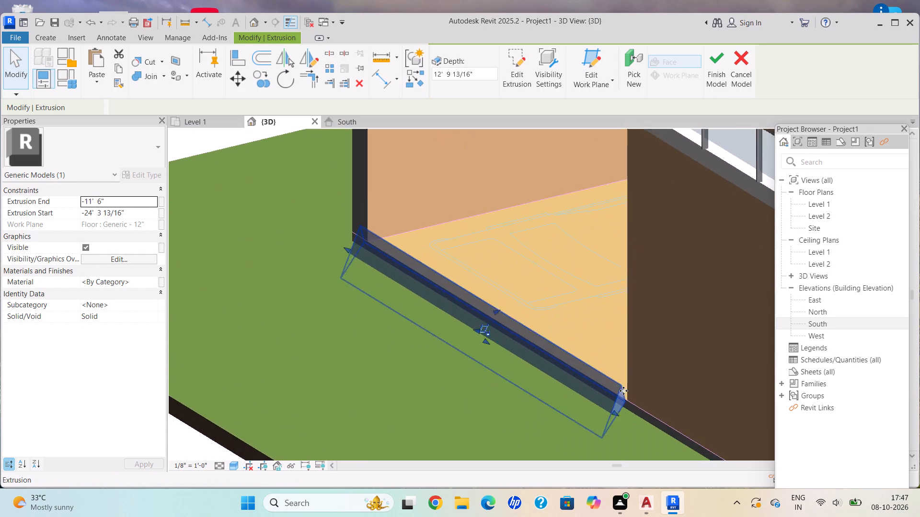
pyautogui.scroll(1, 623, 391)
pyautogui.scroll(4, 654, 435)
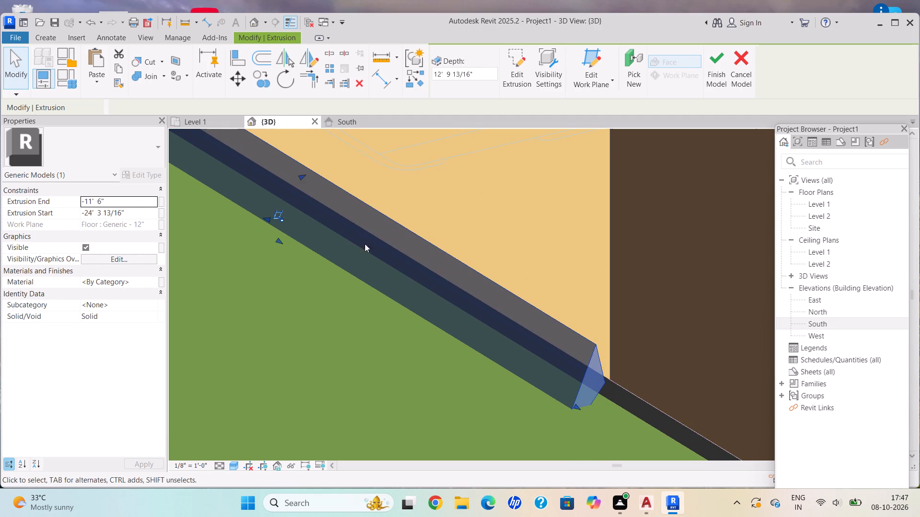
# Pull the extrusion's lower and outer sloped faces outward from the floor edge to enlarge the ramp profile.
pyautogui.moveTo(279, 241); pyautogui.dragTo(276, 242)
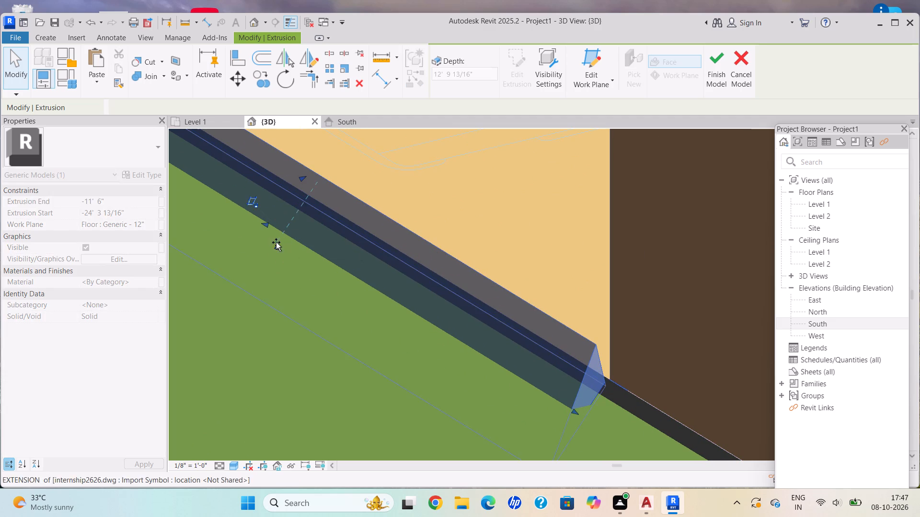
pyautogui.moveTo(276, 242); pyautogui.dragTo(268, 247)
pyautogui.moveTo(272, 209); pyautogui.dragTo(242, 233)
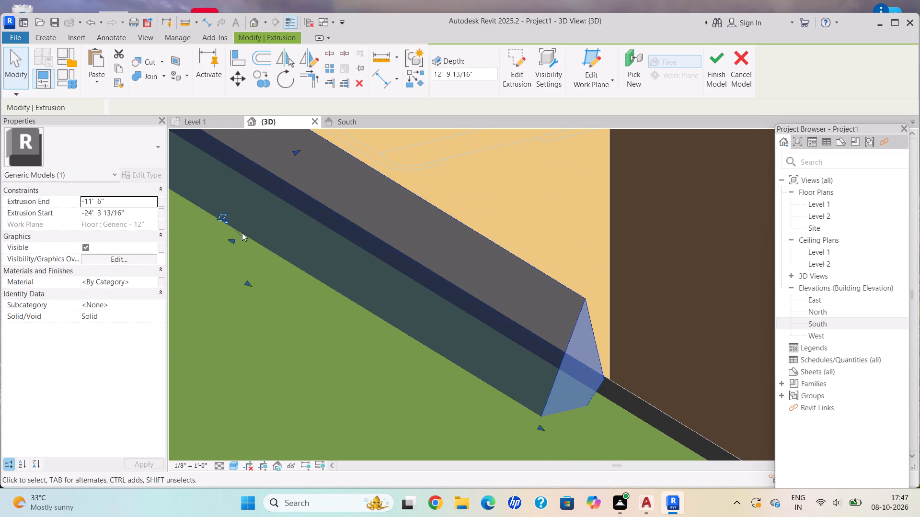
pyautogui.scroll(-4, 245, 236)
pyautogui.press('Escape')
pyautogui.scroll(-4, 402, 288)
# Select the enlarged extrusion and raise its lower face from beneath the site slab to above the slab's surface.
pyautogui.moveTo(421, 291); pyautogui.dragTo(474, 244, button='middle')
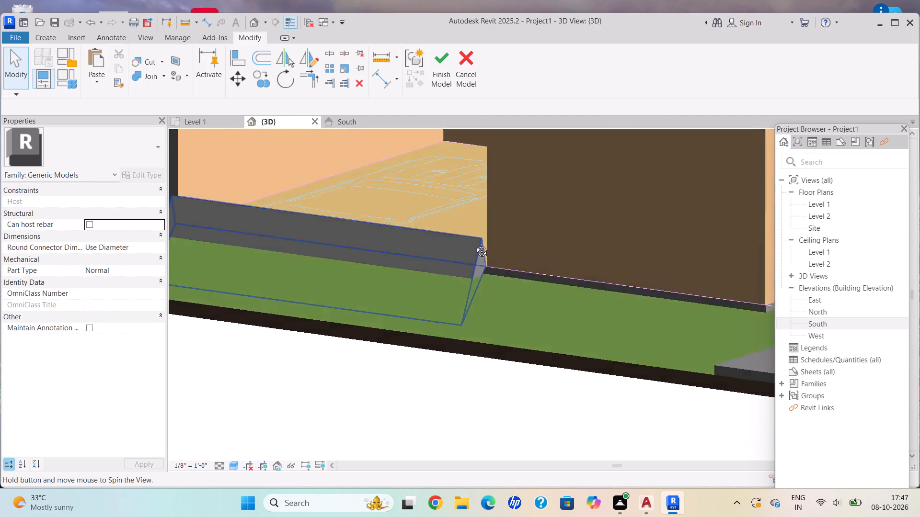
pyautogui.moveTo(474, 244); pyautogui.dragTo(631, 191, button='middle')
pyautogui.click(366, 304)
pyautogui.click(357, 295)
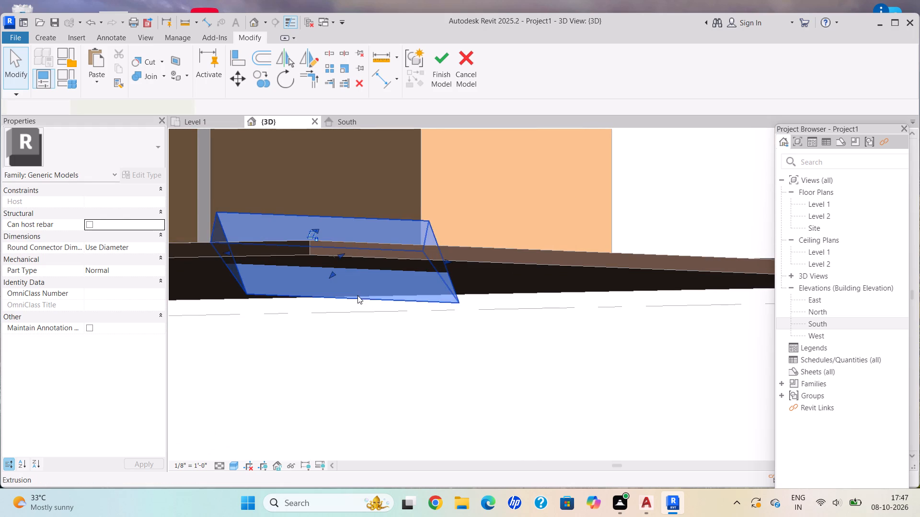
pyautogui.moveTo(332, 273); pyautogui.dragTo(335, 251)
pyautogui.scroll(-2, 335, 251)
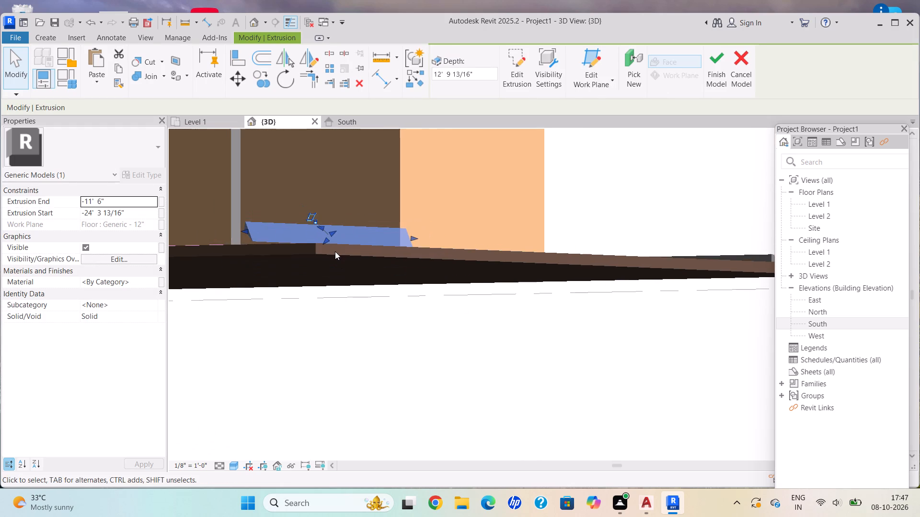
# Pull the extrusion's lower face slightly down so that the ramp meets the site slab.
pyautogui.keyDown('shift'); pyautogui.moveTo(335, 251); pyautogui.dragTo(354, 304, button='middle'); pyautogui.keyUp('shift')
pyautogui.scroll(2, 347, 245)
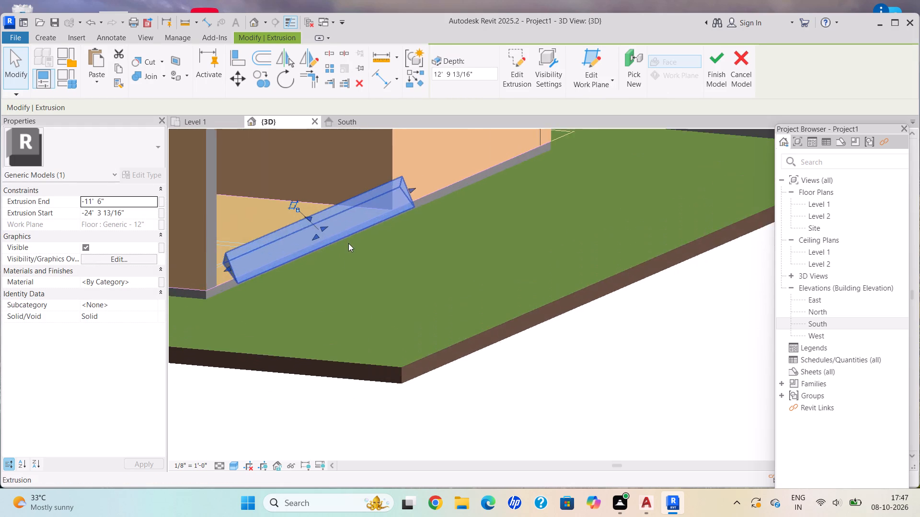
pyautogui.scroll(2, 348, 243)
pyautogui.keyDown('shift'); pyautogui.moveTo(313, 227); pyautogui.dragTo(304, 209, button='middle'); pyautogui.keyUp('shift')
pyautogui.keyDown('shift'); pyautogui.moveTo(302, 203); pyautogui.dragTo(296, 187, button='middle'); pyautogui.keyUp('shift')
pyautogui.keyDown('shift'); pyautogui.middleClick(292, 180); pyautogui.keyUp('shift')
pyautogui.scroll(3, 317, 221)
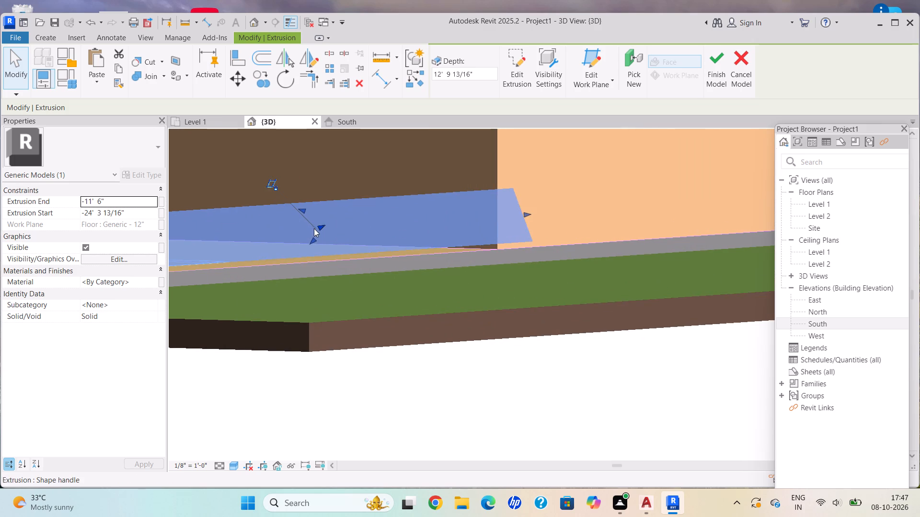
pyautogui.moveTo(314, 238); pyautogui.dragTo(314, 249)
pyautogui.scroll(-3, 314, 249)
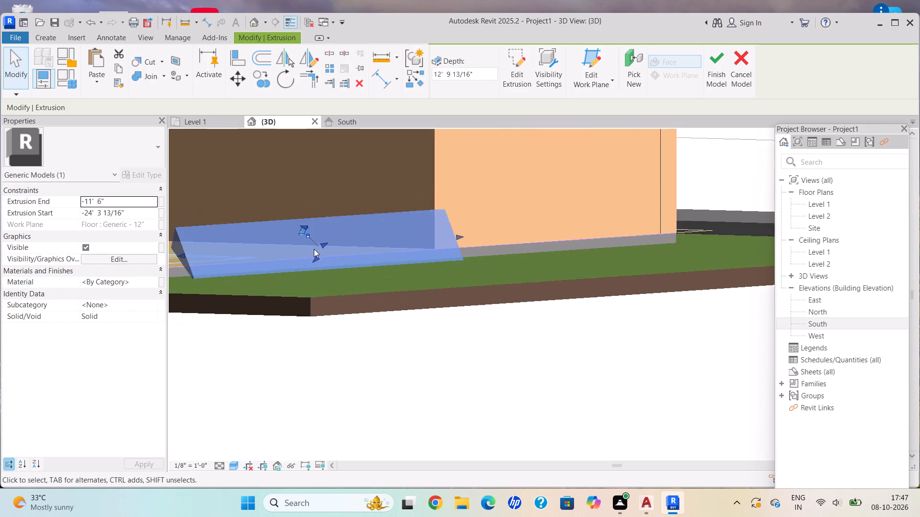
# Deselect the ramp and examine how it rests on the site slab, from the side and from above.
pyautogui.scroll(-3, 314, 249)
pyautogui.keyDown('shift'); pyautogui.moveTo(326, 267); pyautogui.dragTo(310, 215, button='middle'); pyautogui.keyUp('shift')
pyautogui.keyDown('shift'); pyautogui.moveTo(310, 215); pyautogui.dragTo(325, 262, button='middle'); pyautogui.keyUp('shift')
pyautogui.press('Escape')
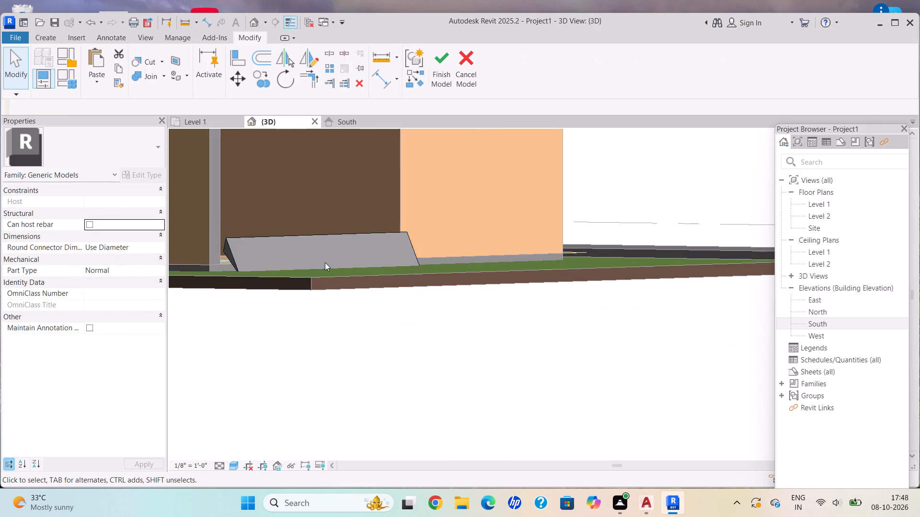
pyautogui.scroll(-6, 323, 258)
pyautogui.keyDown('shift'); pyautogui.moveTo(332, 257); pyautogui.dragTo(206, 354, button='middle'); pyautogui.keyUp('shift')
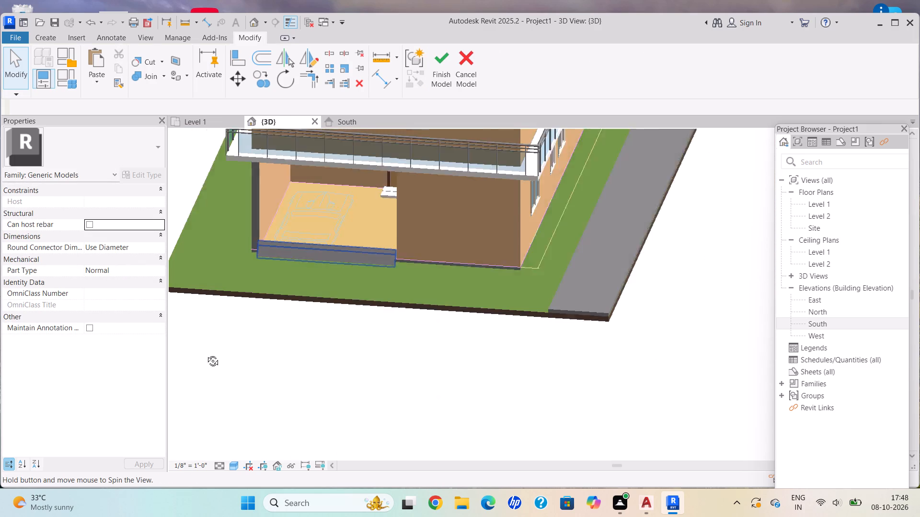
# Examine the ramp's end face where it meets the floor edge, wall corner and site slab, highlighting the extrusion to check its extent.
pyautogui.keyDown('shift'); pyautogui.moveTo(206, 354); pyautogui.dragTo(206, 357, button='middle'); pyautogui.keyUp('shift')
pyautogui.scroll(2, 381, 324)
pyautogui.scroll(-2, 381, 323)
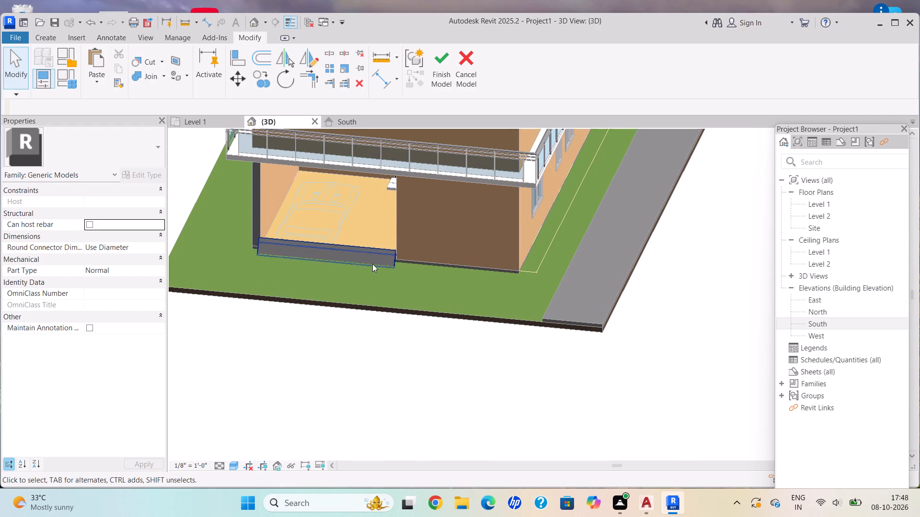
pyautogui.scroll(1, 355, 240)
pyautogui.scroll(1, 319, 163)
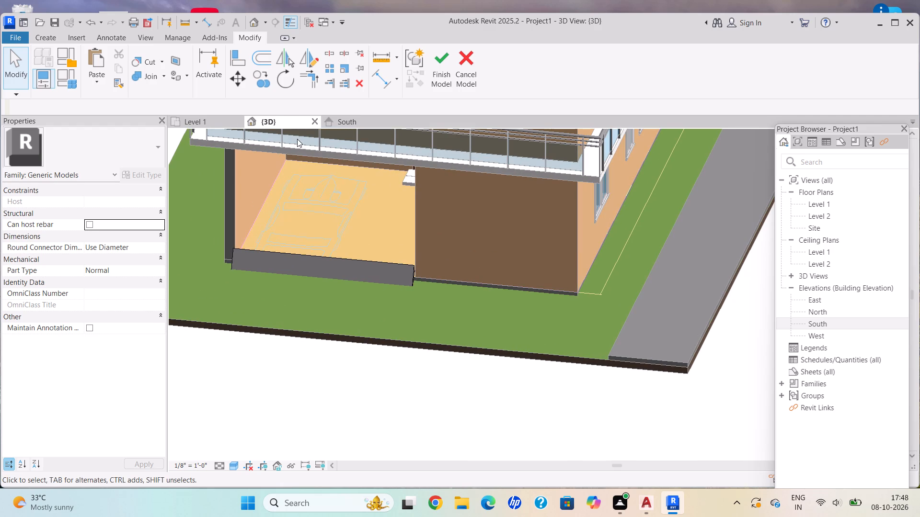
pyautogui.scroll(5, 378, 285)
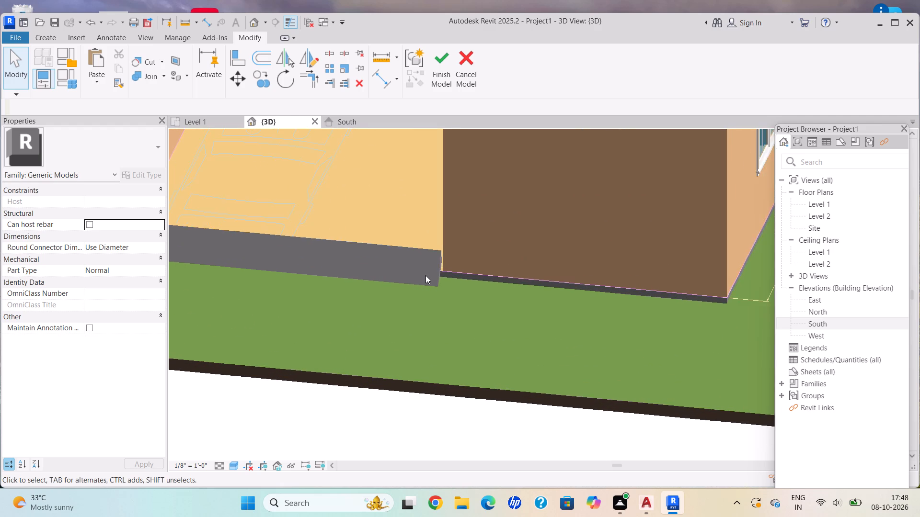
pyautogui.scroll(5, 425, 275)
pyautogui.scroll(-2, 426, 263)
pyautogui.moveTo(433, 265); pyautogui.dragTo(461, 281, button='middle')
pyautogui.scroll(10, 462, 282)
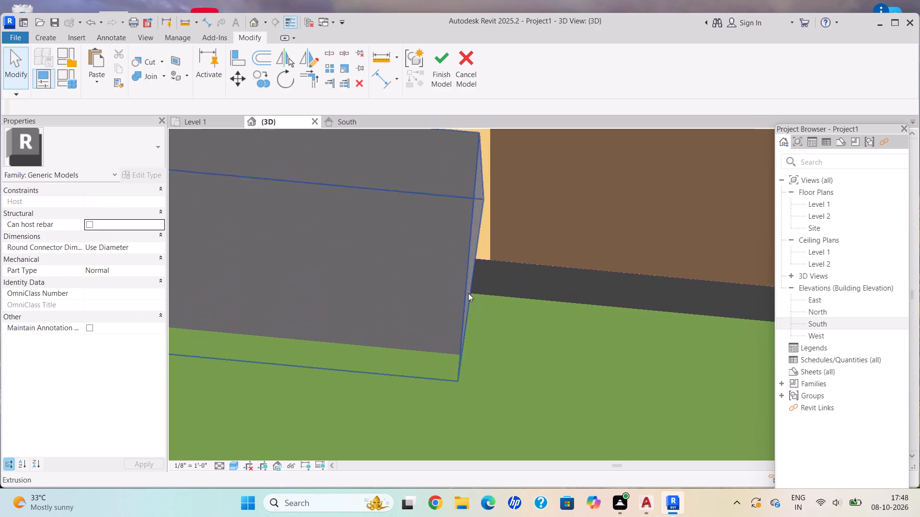
pyautogui.scroll(-7, 467, 287)
pyautogui.keyDown('shift'); pyautogui.moveTo(469, 278); pyautogui.dragTo(427, 261, button='middle'); pyautogui.keyUp('shift')
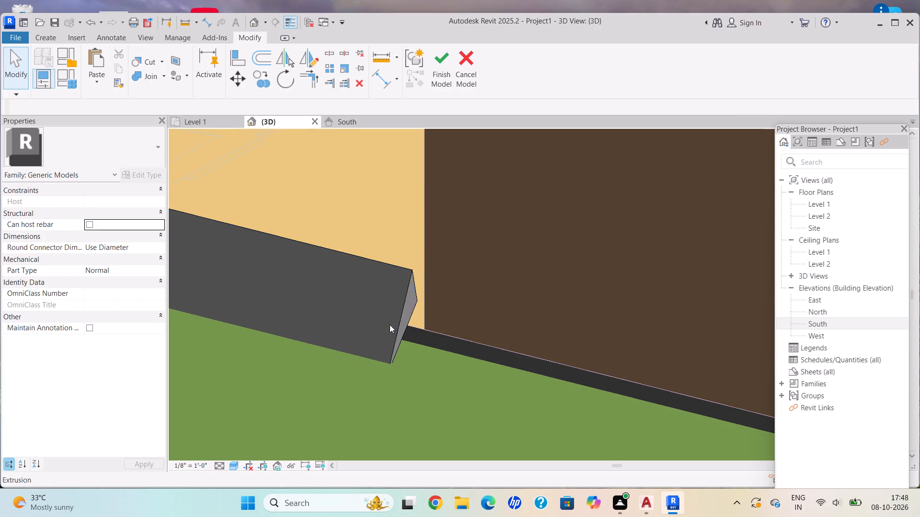
pyautogui.scroll(3, 389, 325)
pyautogui.moveTo(423, 315); pyautogui.dragTo(454, 264, button='middle')
pyautogui.scroll(8, 414, 331)
pyautogui.click(484, 243)
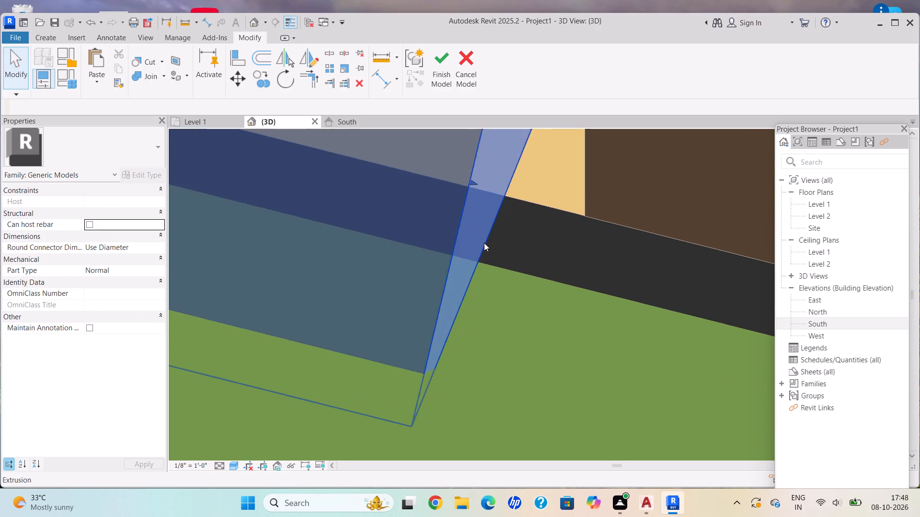
pyautogui.scroll(-4, 481, 238)
pyautogui.moveTo(483, 236); pyautogui.dragTo(505, 272, button='middle')
pyautogui.scroll(-7, 504, 270)
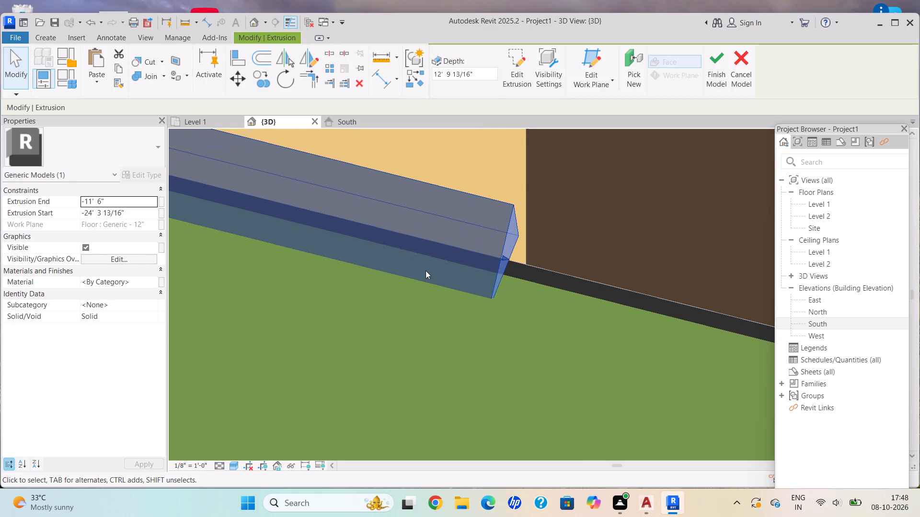
pyautogui.keyDown('shift'); pyautogui.moveTo(425, 269); pyautogui.dragTo(437, 208, button='middle'); pyautogui.keyUp('shift')
pyautogui.scroll(-8, 437, 207)
pyautogui.moveTo(441, 207); pyautogui.dragTo(471, 251, button='middle')
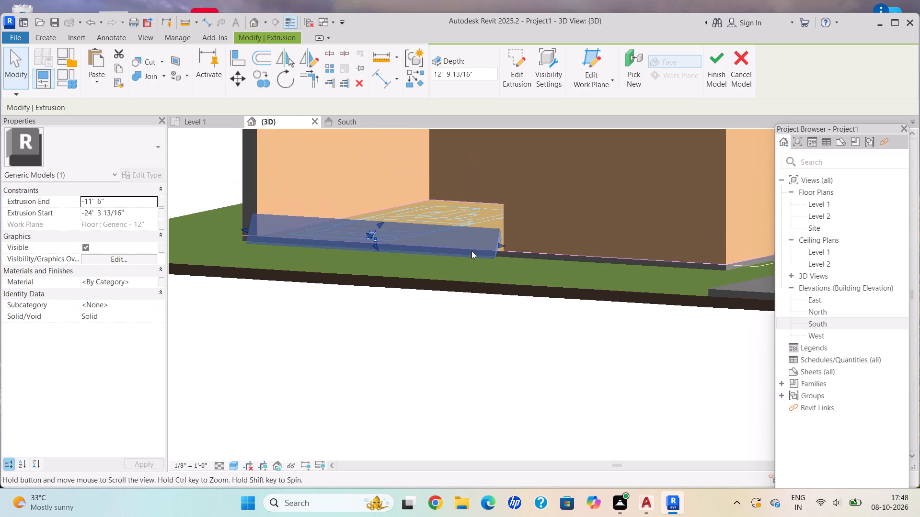
pyautogui.scroll(2, 426, 194)
pyautogui.scroll(4, 337, 200)
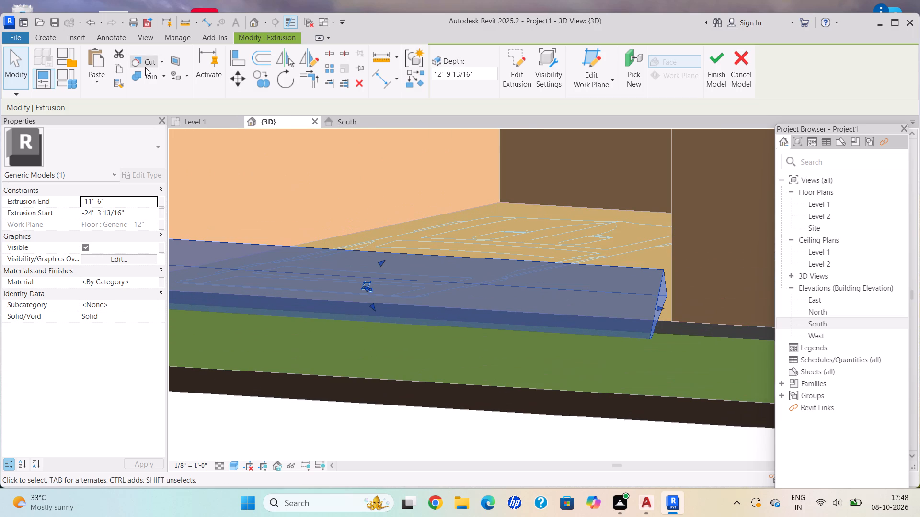
pyautogui.press('Escape')
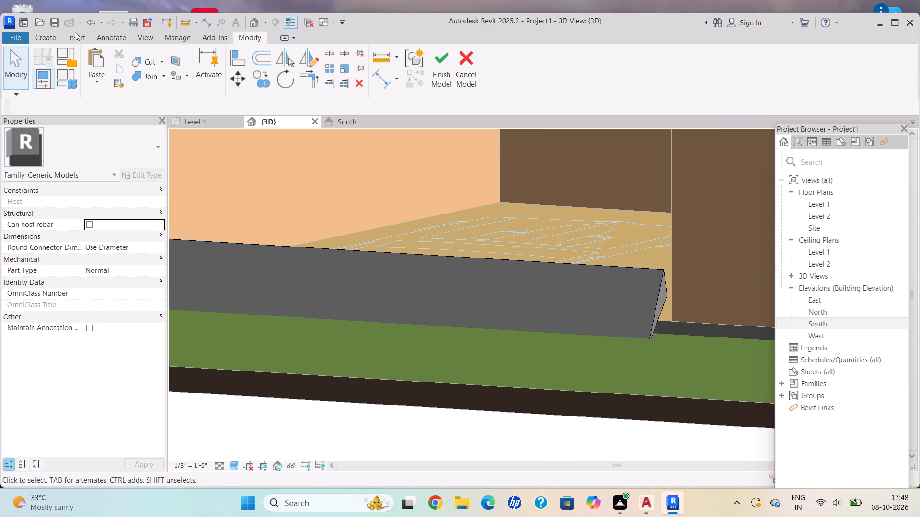
# Examine the ramp's lower edge against the site slab up close, at a low angle and from beneath the slab.
pyautogui.scroll(-4, 393, 264)
pyautogui.moveTo(450, 310); pyautogui.dragTo(440, 295, button='middle')
pyautogui.scroll(7, 546, 288)
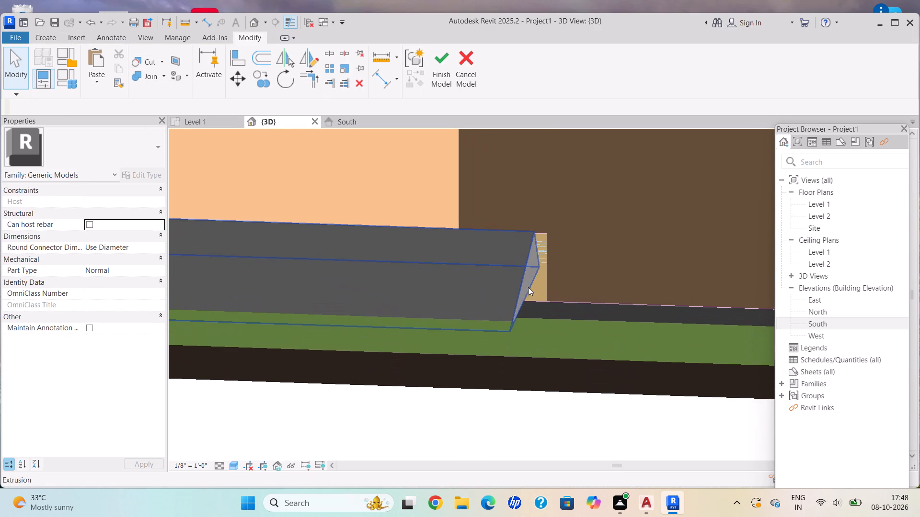
pyautogui.keyDown('shift'); pyautogui.moveTo(524, 298); pyautogui.dragTo(553, 311, button='middle'); pyautogui.keyUp('shift')
pyautogui.scroll(10, 580, 330)
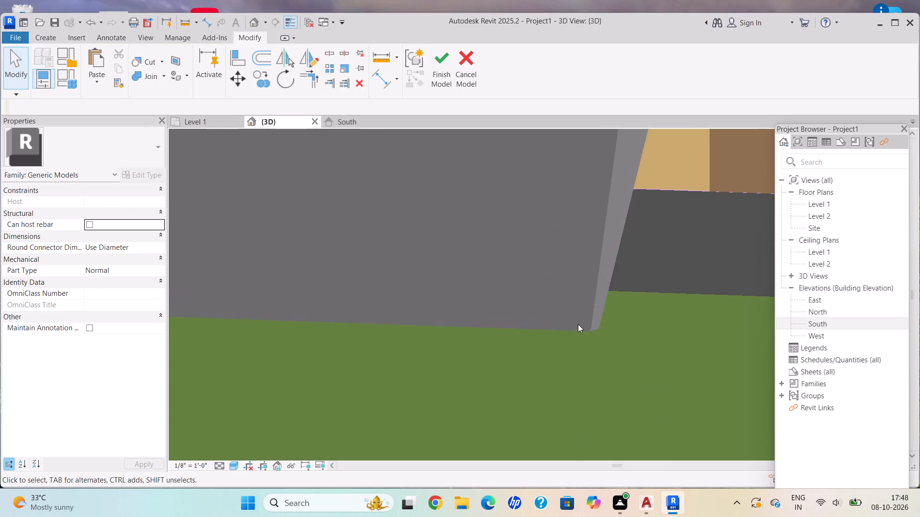
pyautogui.scroll(9, 578, 324)
pyautogui.scroll(-6, 582, 327)
pyautogui.moveTo(578, 325); pyautogui.dragTo(579, 233, button='middle')
pyautogui.scroll(-20, 579, 233)
pyautogui.scroll(-7, 550, 244)
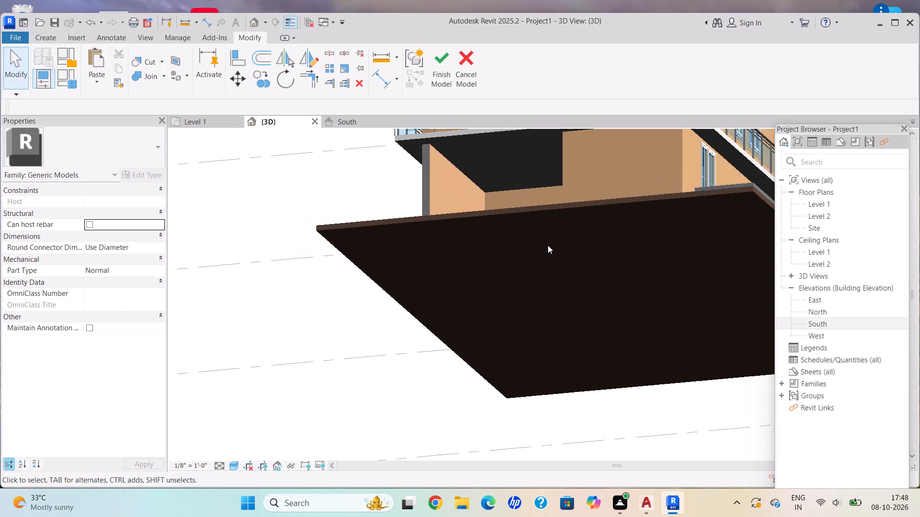
pyautogui.keyDown('shift'); pyautogui.moveTo(546, 245); pyautogui.dragTo(553, 258, button='middle'); pyautogui.keyUp('shift')
pyautogui.keyDown('shift'); pyautogui.scroll(1, 529, 179); pyautogui.keyUp('shift')
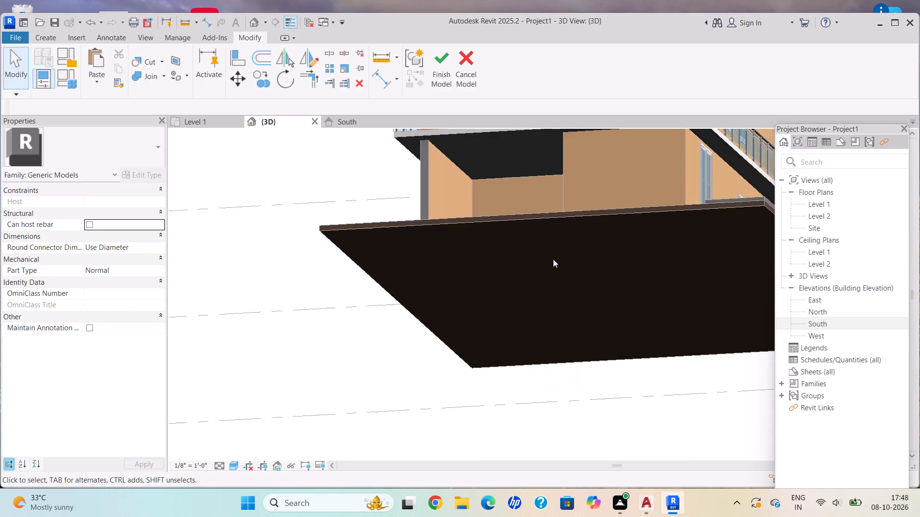
pyautogui.scroll(6, 548, 238)
pyautogui.keyDown('shift'); pyautogui.moveTo(539, 240); pyautogui.dragTo(540, 248, button='middle'); pyautogui.keyUp('shift')
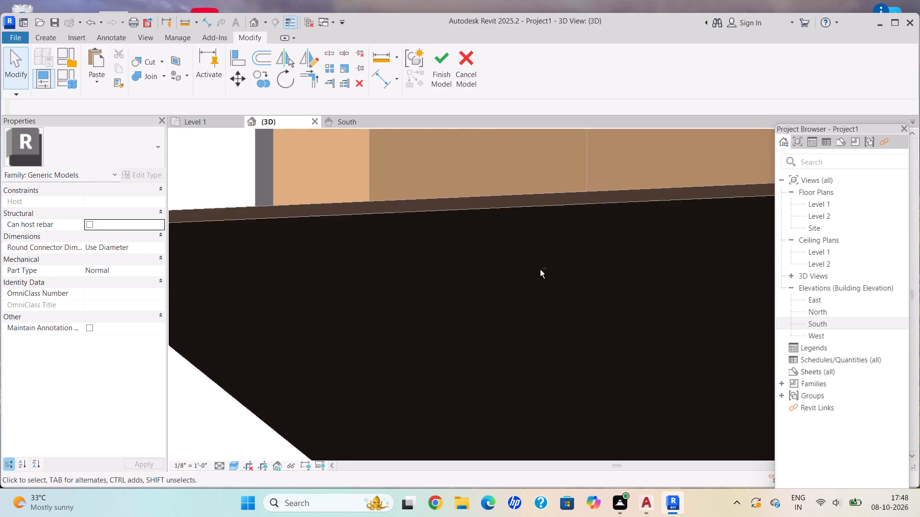
pyautogui.keyDown('shift'); pyautogui.moveTo(540, 274); pyautogui.dragTo(536, 299, button='middle'); pyautogui.keyUp('shift')
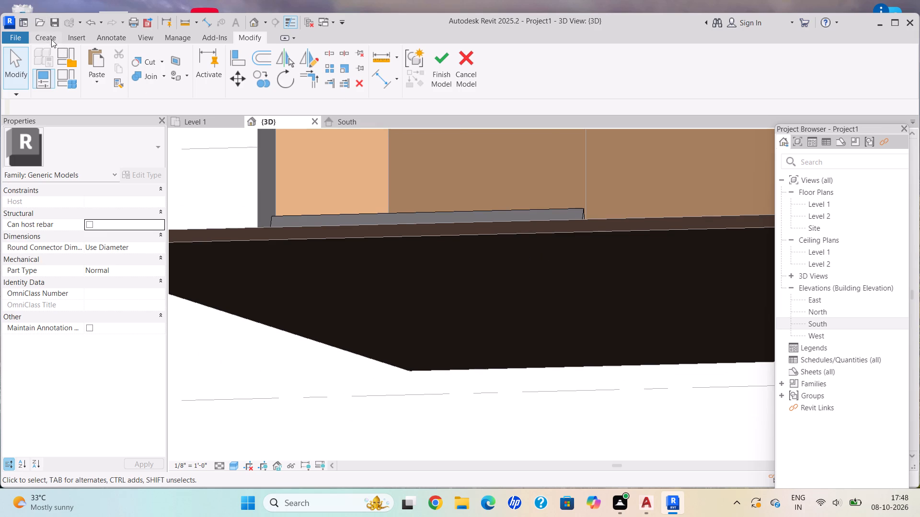
# Finish the in-place ramp model.
pyautogui.click(439, 65)
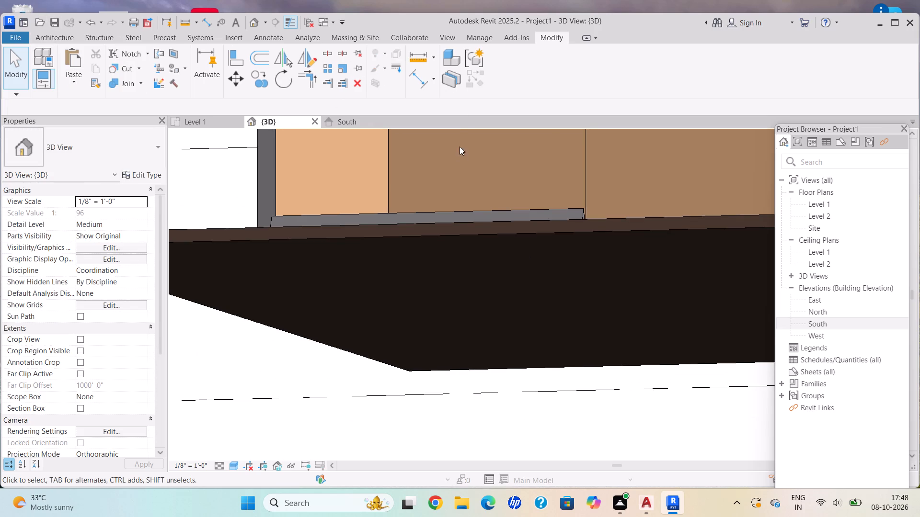
# Load the Audi_RS3_Sportback_-_Car_Automobile_Vehicle_13896 family as a component from the cars folder inside Documents' SHUBHAM CITY folder.
pyautogui.scroll(-5, 460, 156)
pyautogui.keyDown('shift'); pyautogui.moveTo(452, 195); pyautogui.dragTo(460, 279, button='middle'); pyautogui.keyUp('shift')
pyautogui.scroll(6, 470, 185)
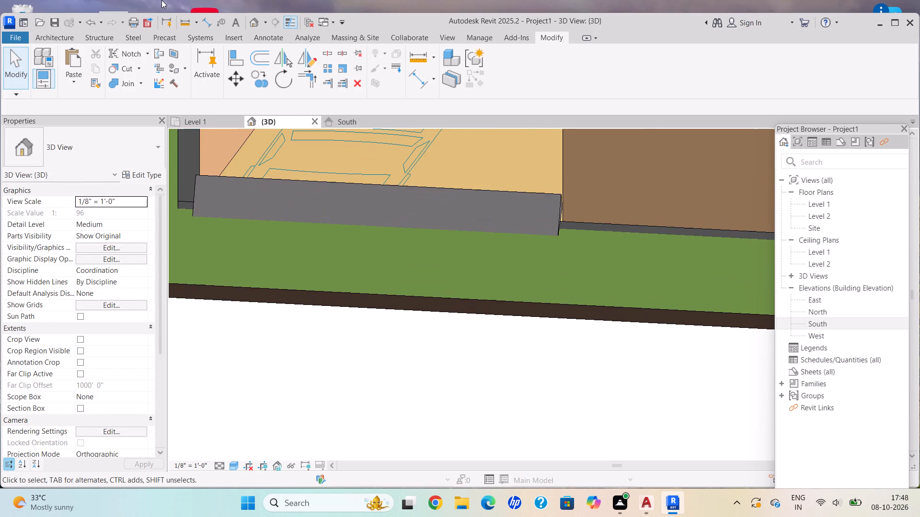
pyautogui.click(59, 40)
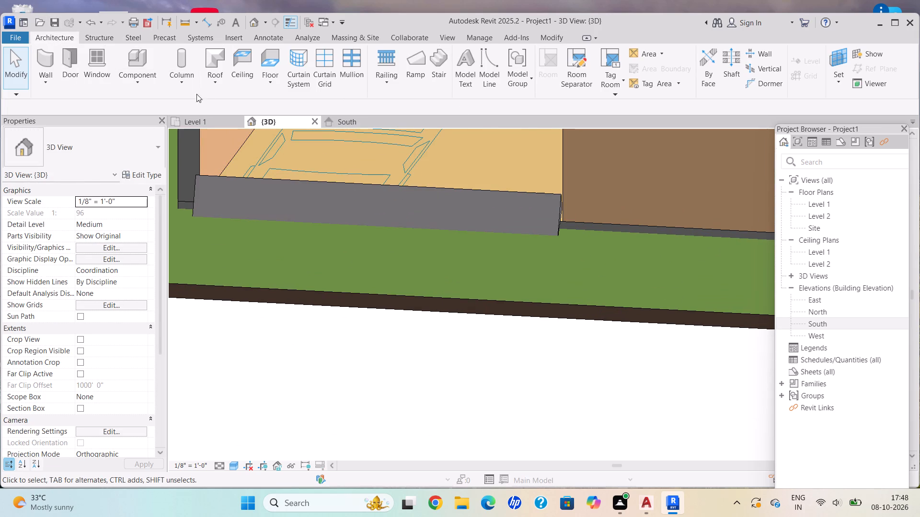
pyautogui.click(138, 80)
pyautogui.click(156, 100)
pyautogui.scroll(-1, 503, 89)
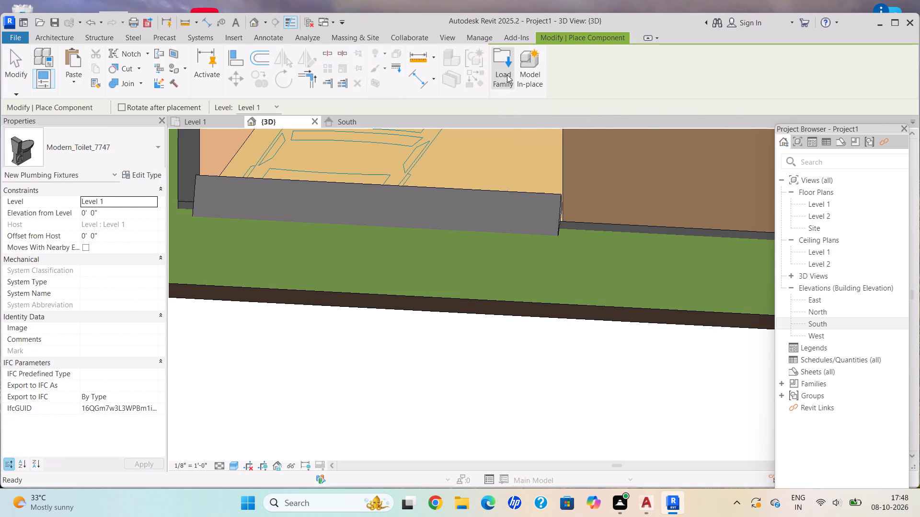
pyautogui.click(501, 86)
pyautogui.scroll(-3, 522, 127)
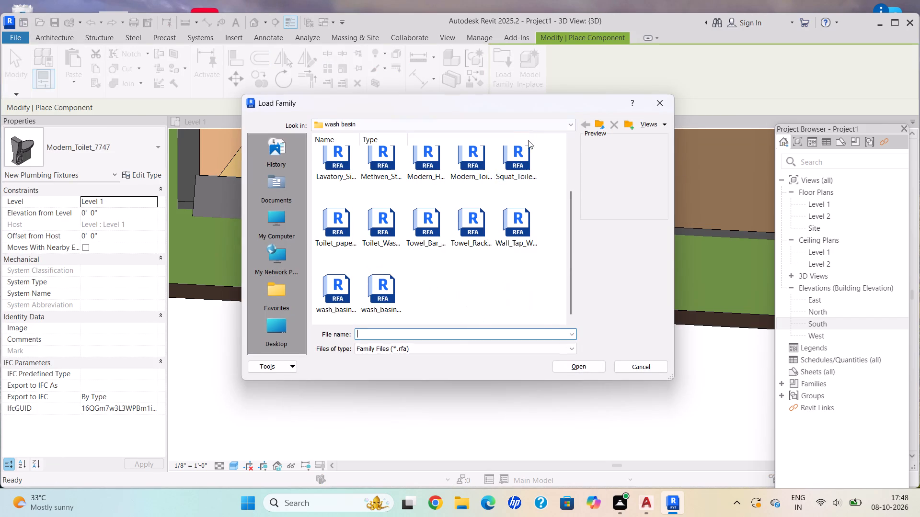
pyautogui.doubleClick(281, 187)
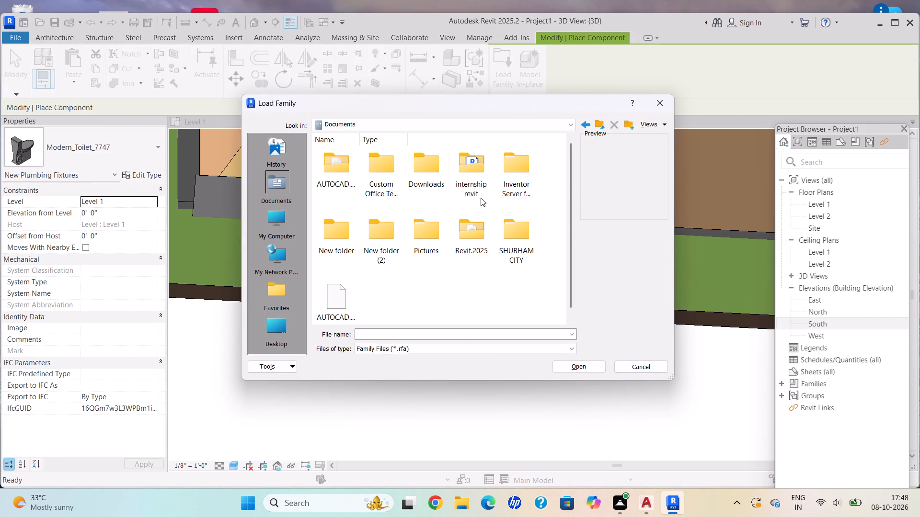
pyautogui.doubleClick(522, 230)
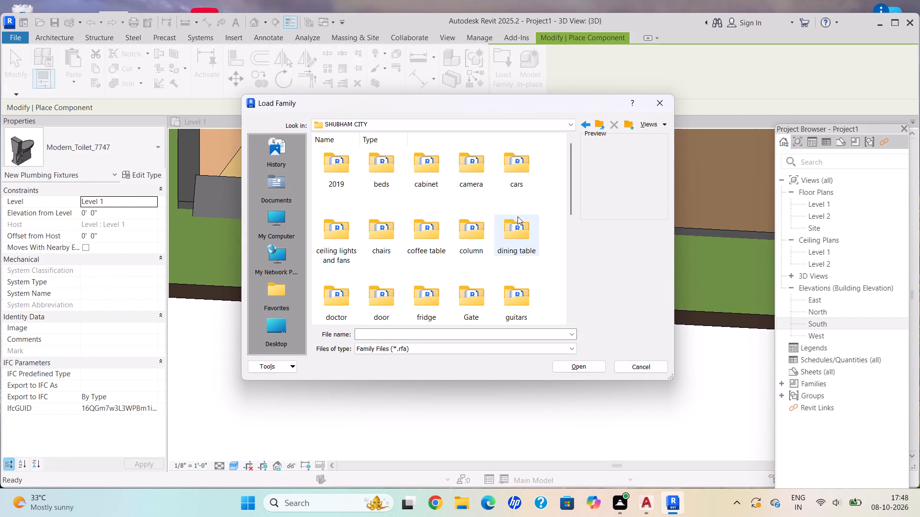
pyautogui.doubleClick(520, 181)
pyautogui.click(511, 177)
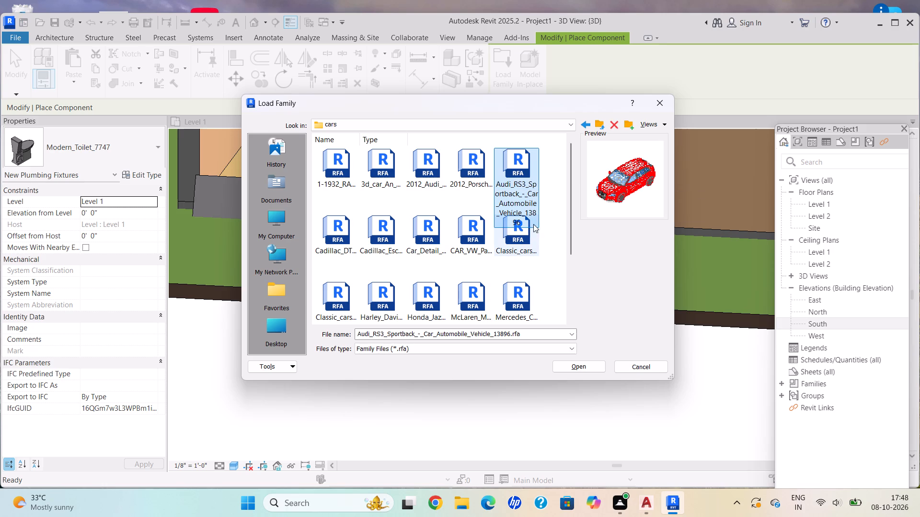
pyautogui.click(583, 369)
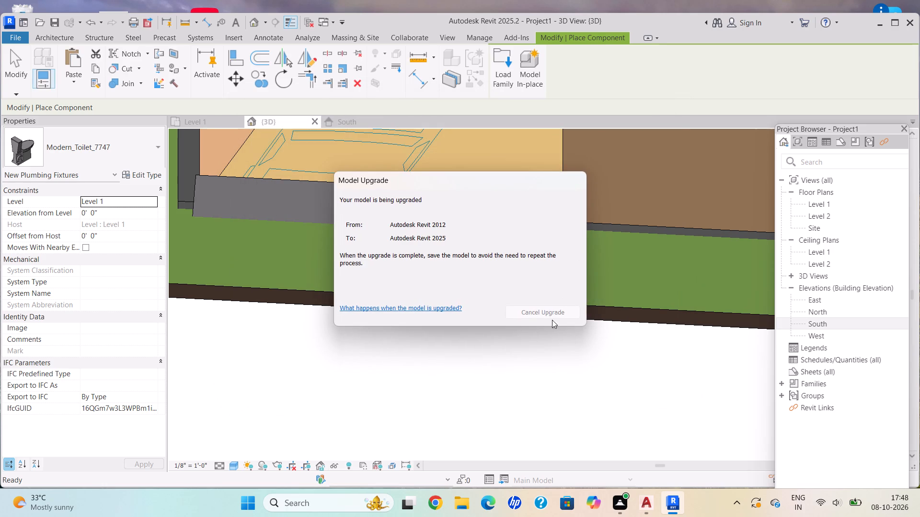
# Rotate the Audi RS3 placement preview until the car faces into the garage with its rear toward the ramp.
pyautogui.scroll(-1, 385, 223)
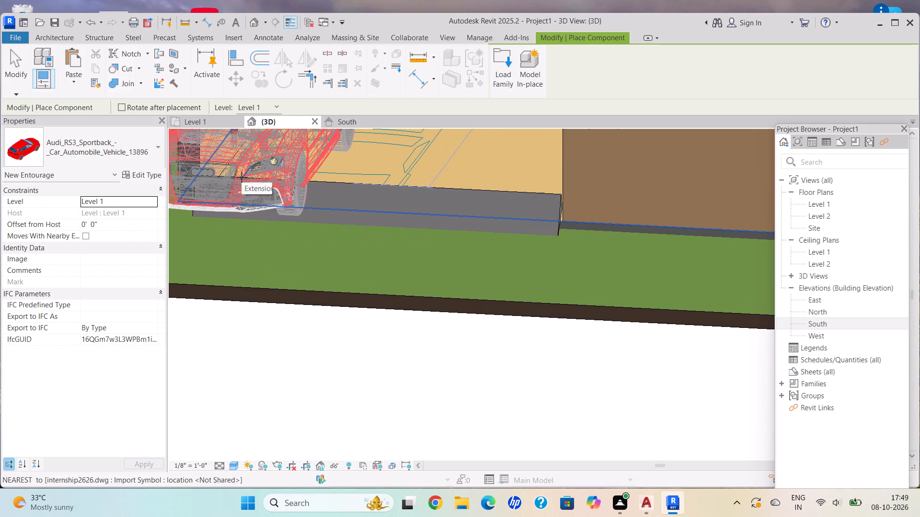
pyautogui.scroll(-5, 263, 190)
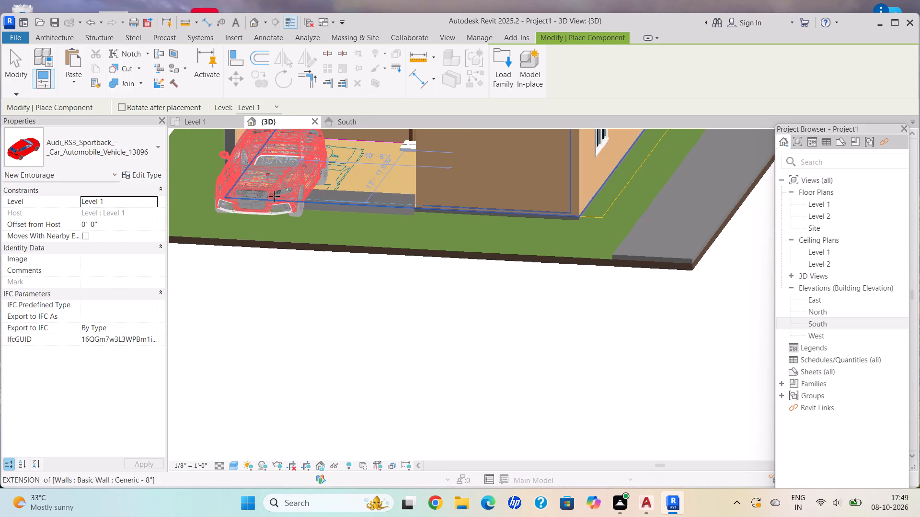
pyautogui.moveTo(299, 283); pyautogui.dragTo(306, 296, button='middle')
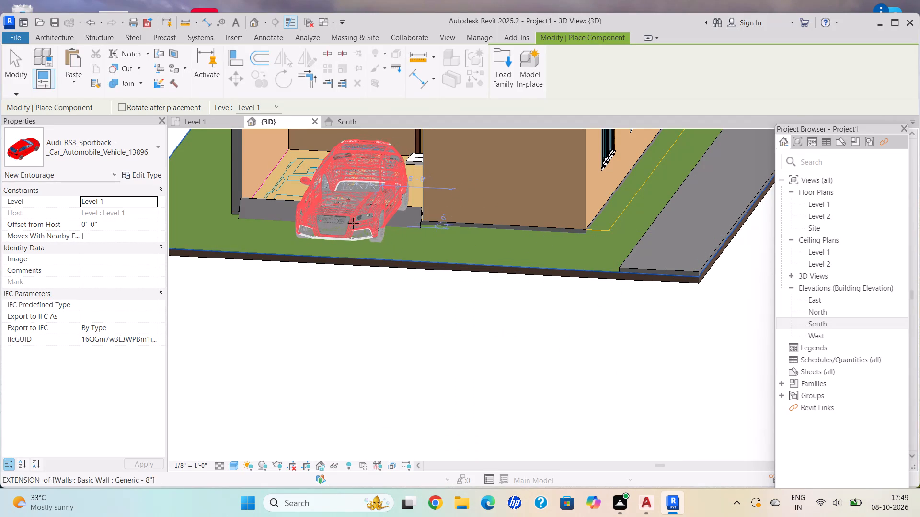
pyautogui.scroll(-3, 345, 226)
pyautogui.moveTo(341, 227); pyautogui.dragTo(354, 284, button='middle')
pyautogui.scroll(4, 343, 267)
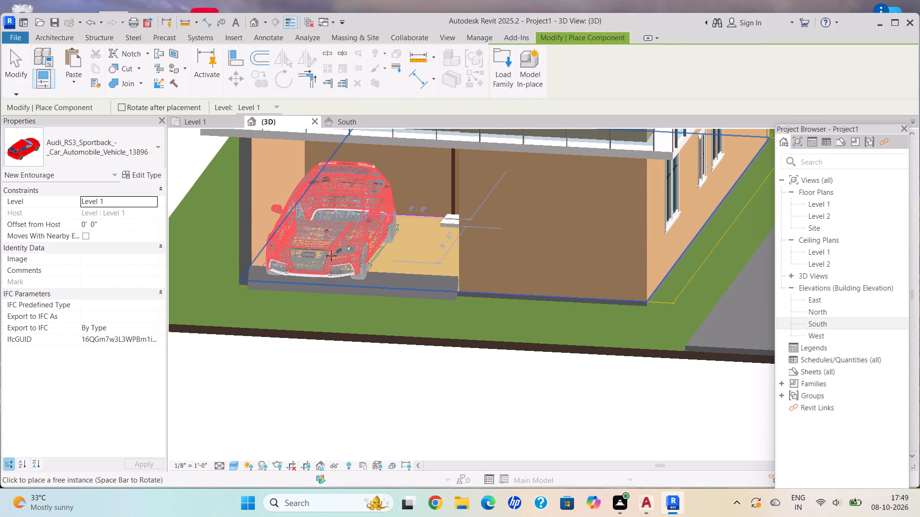
pyautogui.press('space')
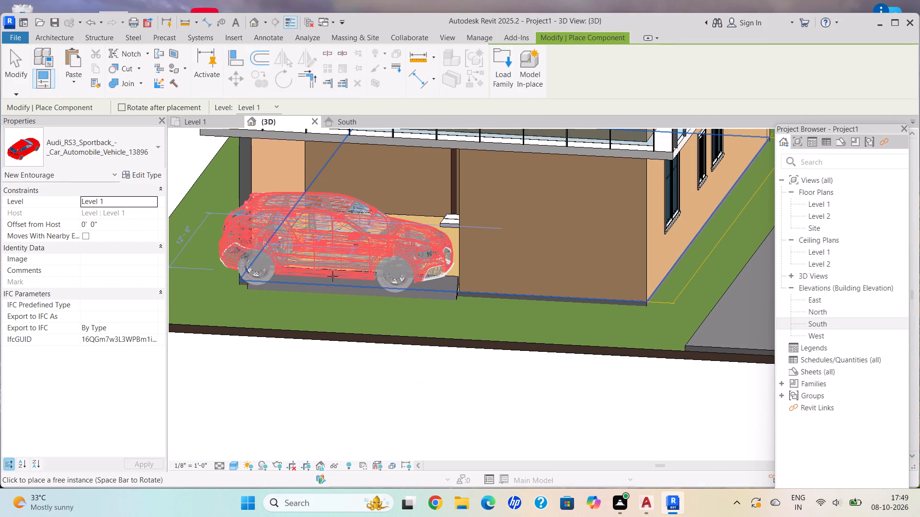
pyautogui.press('space')
pyautogui.press('space')
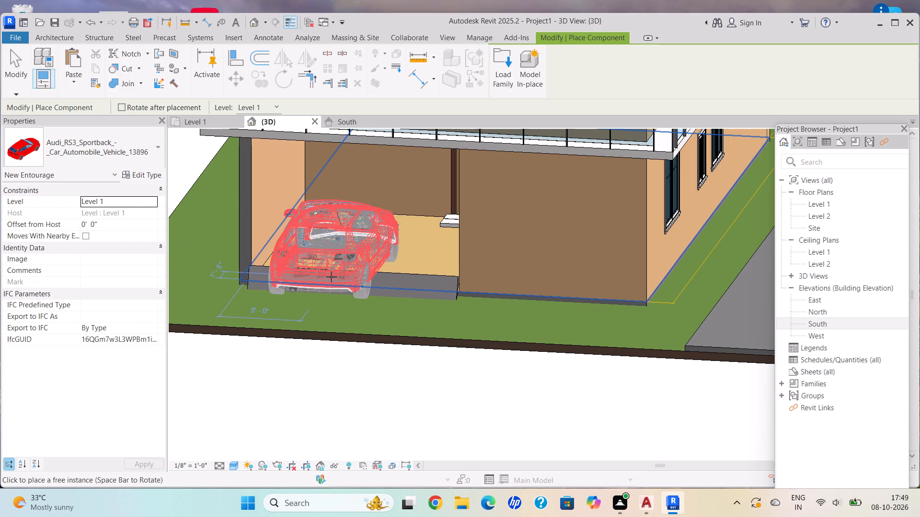
pyautogui.press('space')
pyautogui.press('space')
pyautogui.press('space')
pyautogui.press('space')
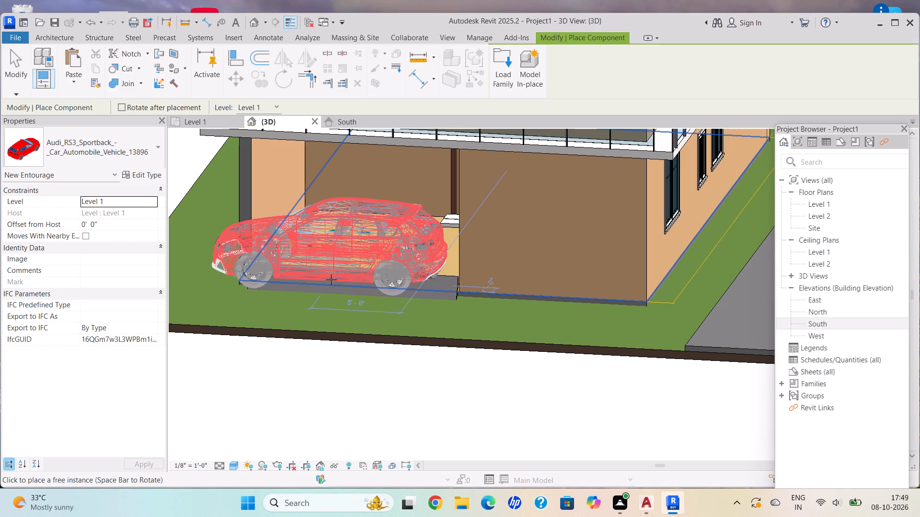
pyautogui.press('space')
pyautogui.press('space')
pyautogui.scroll(3, 332, 280)
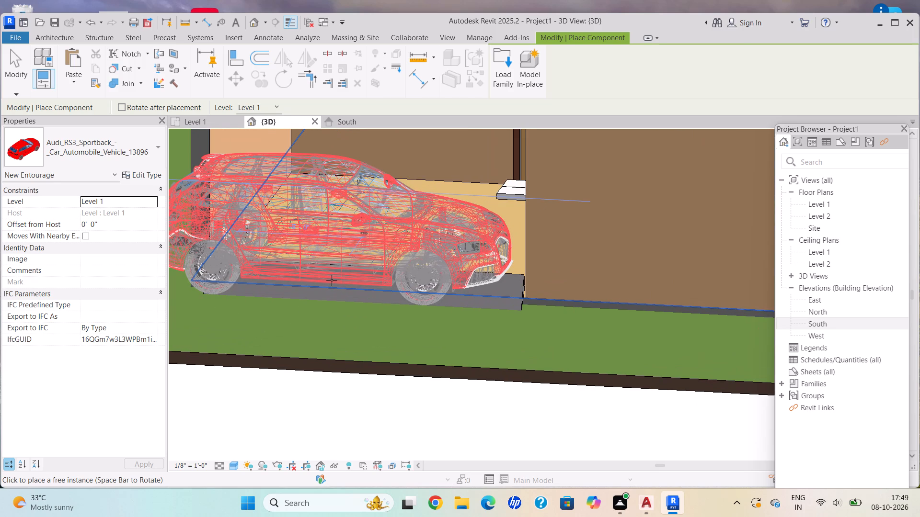
pyautogui.press('space')
pyautogui.press('space')
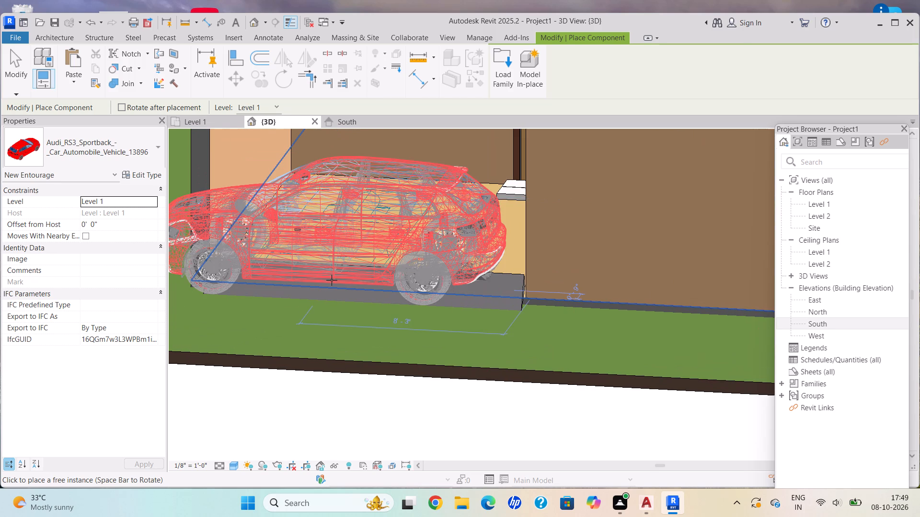
pyautogui.scroll(4, 332, 280)
pyautogui.press('space')
pyautogui.scroll(-3, 333, 280)
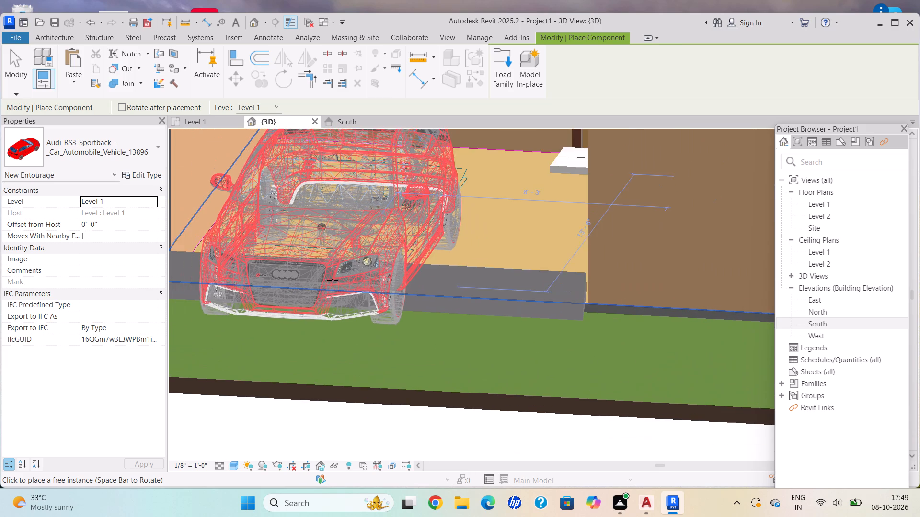
pyautogui.scroll(-2, 333, 280)
pyautogui.press('space')
pyautogui.press('space')
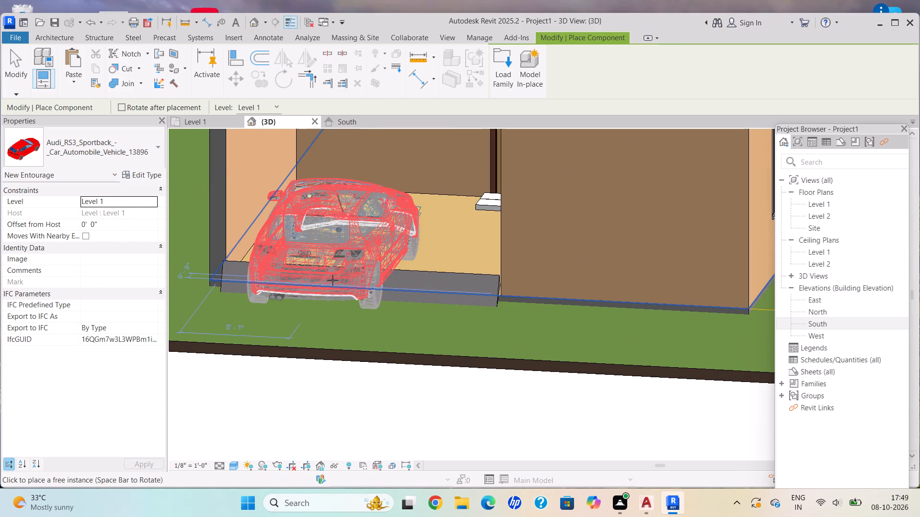
# Place the Audi RS3 on the garage floor just behind the ramp, close to the side wall, and end component placement.
pyautogui.keyDown('shift'); pyautogui.moveTo(320, 277); pyautogui.dragTo(270, 273, button='middle'); pyautogui.keyUp('shift')
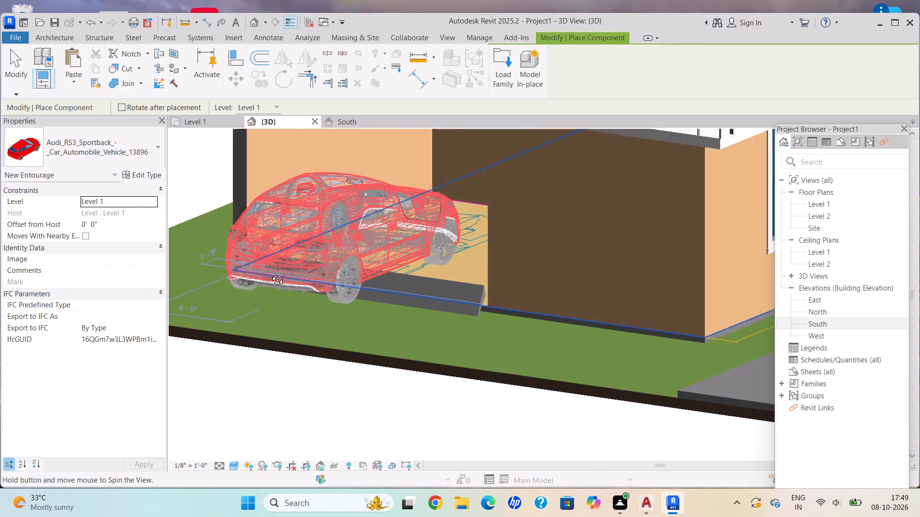
pyautogui.keyDown('shift'); pyautogui.moveTo(270, 273); pyautogui.dragTo(266, 275, button='middle'); pyautogui.keyUp('shift')
pyautogui.scroll(-3, 349, 256)
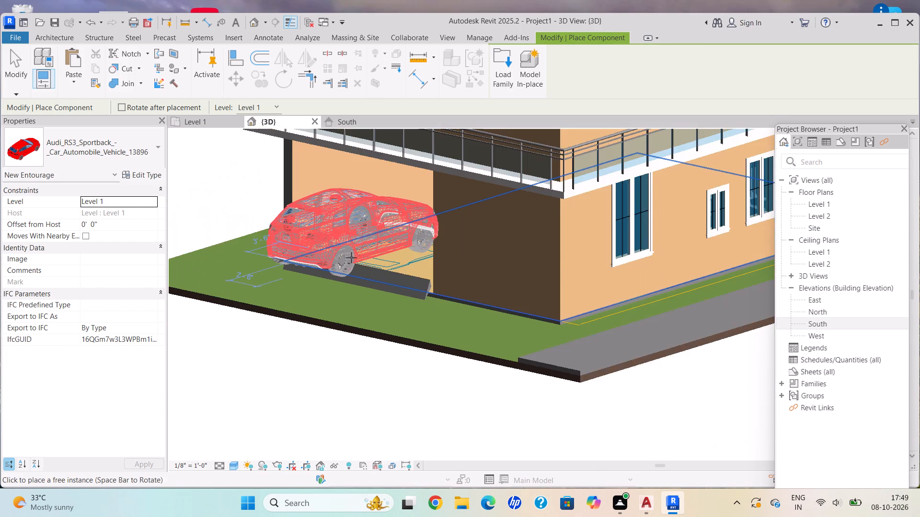
pyautogui.moveTo(351, 258); pyautogui.dragTo(381, 313, button='middle')
pyautogui.keyDown('shift'); pyautogui.moveTo(386, 316); pyautogui.dragTo(410, 328, button='middle'); pyautogui.keyUp('shift')
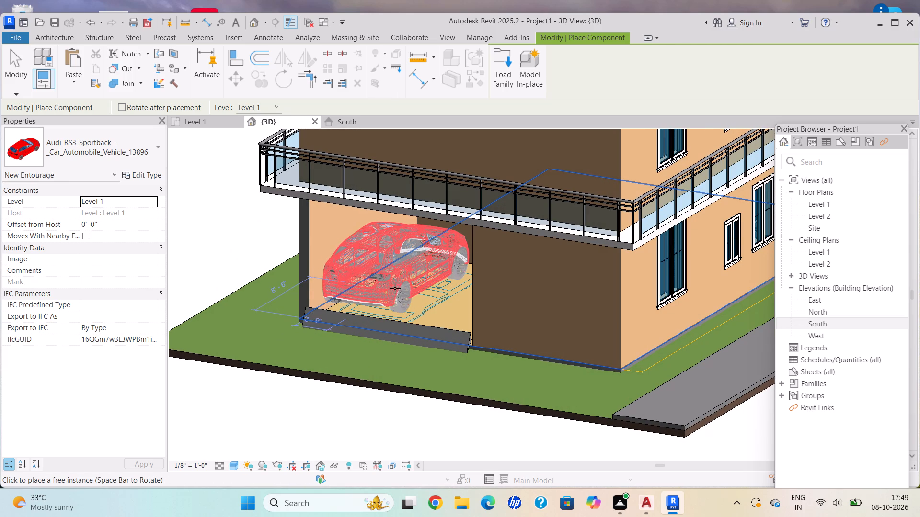
pyautogui.click(391, 284)
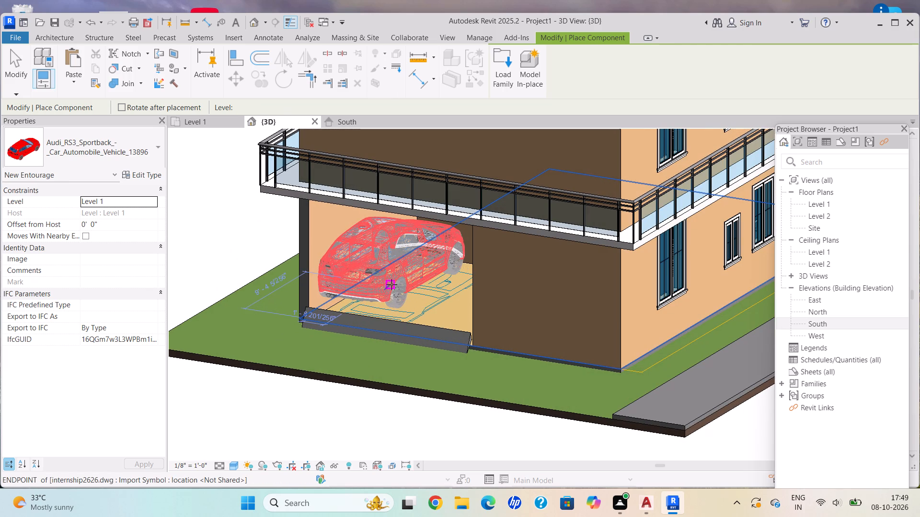
pyautogui.press('Escape')
pyautogui.press('Escape')
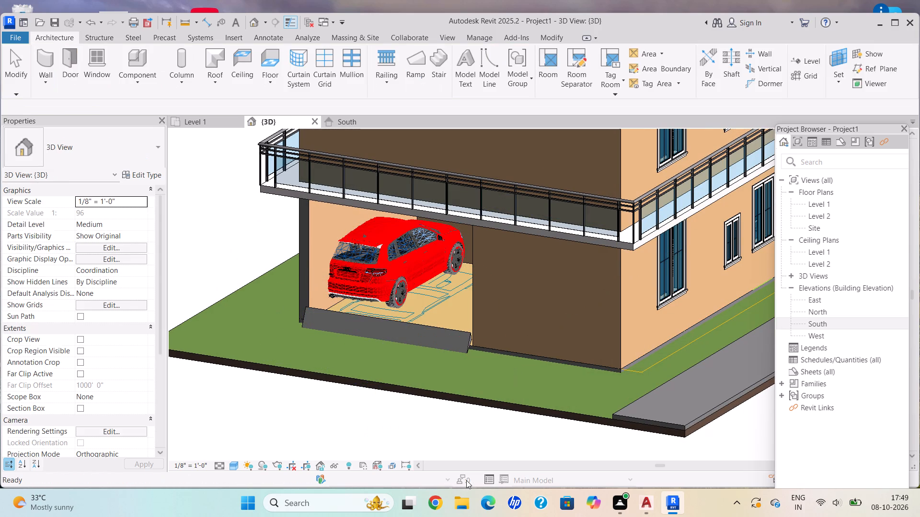
pyautogui.press('Escape')
pyautogui.press('Escape')
pyautogui.press('Escape')
# Move the car clear of the garage's side wall and closer to the ramp, over the parking outline on the floor.
pyautogui.scroll(-4, 425, 389)
pyautogui.keyDown('shift'); pyautogui.moveTo(433, 366); pyautogui.dragTo(476, 379, button='middle'); pyautogui.keyUp('shift')
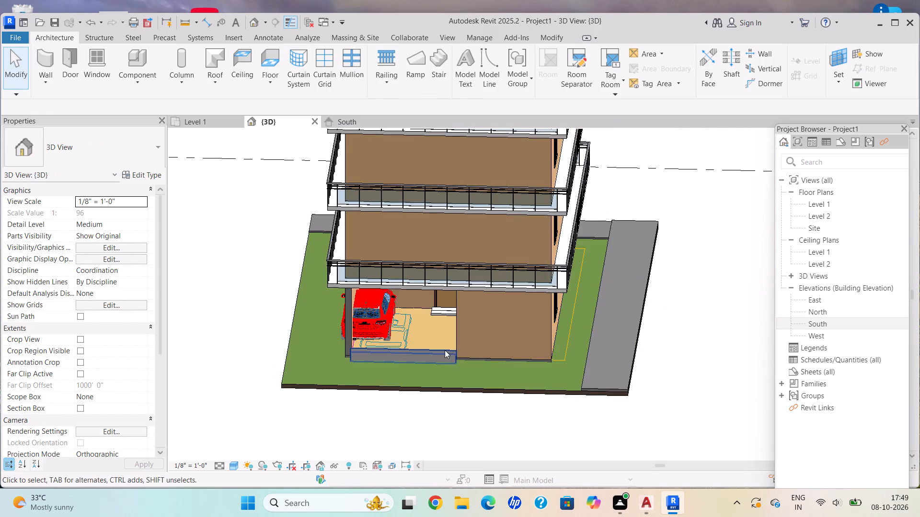
pyautogui.scroll(3, 420, 336)
pyautogui.press('Escape')
pyautogui.click(359, 326)
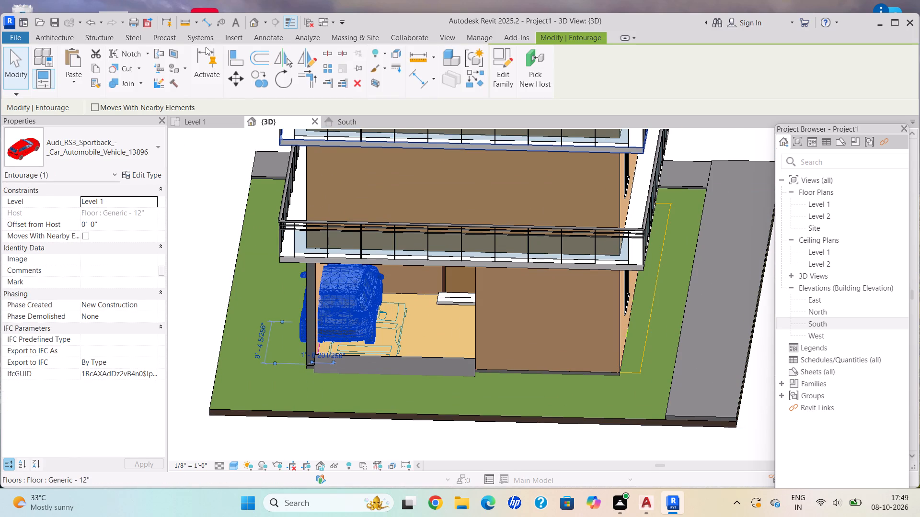
pyautogui.click(235, 78)
pyautogui.scroll(5, 317, 351)
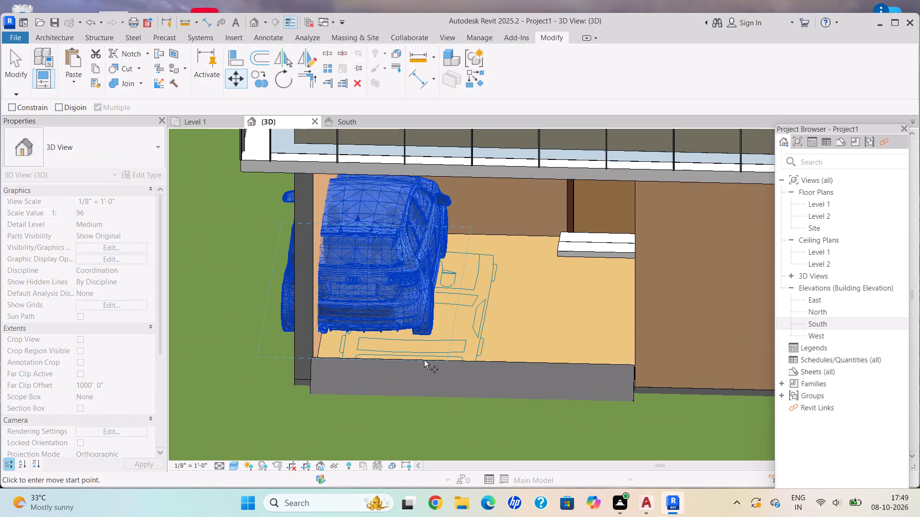
pyautogui.click(283, 324)
pyautogui.click(329, 336)
pyautogui.scroll(-2, 374, 345)
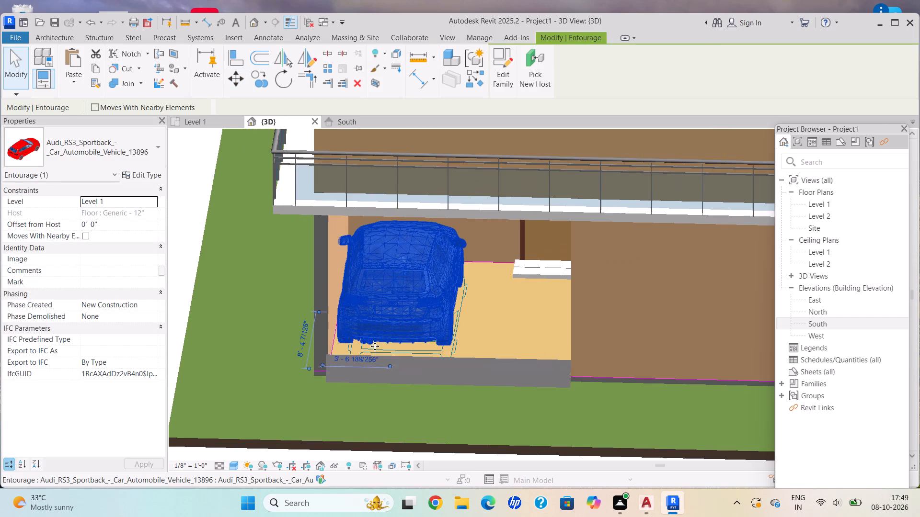
pyautogui.press('Escape')
# Examine the parked car, the ramp and the step at the garage's inner door from several angles.
pyautogui.scroll(-4, 474, 344)
pyautogui.keyDown('shift'); pyautogui.moveTo(471, 337); pyautogui.dragTo(428, 362, button='middle'); pyautogui.keyUp('shift')
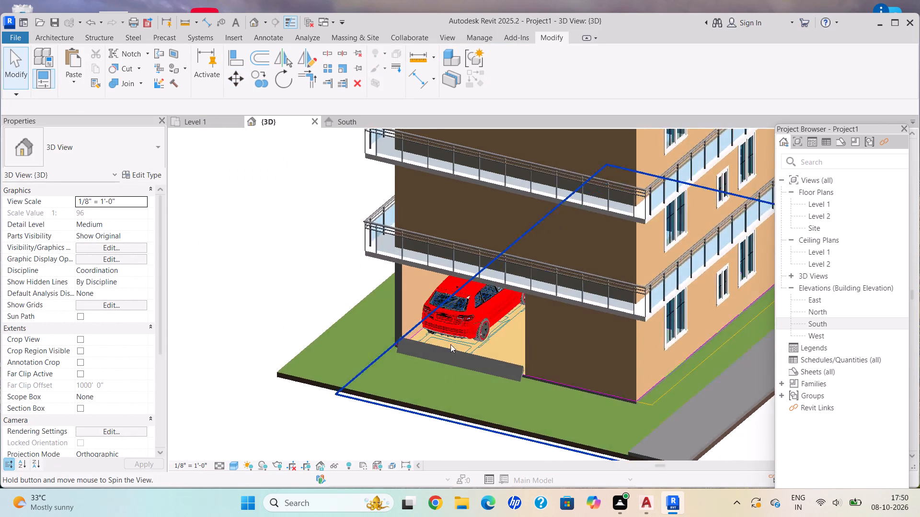
pyautogui.scroll(-3, 453, 338)
pyautogui.keyDown('shift'); pyautogui.moveTo(456, 338); pyautogui.dragTo(481, 252, button='middle'); pyautogui.keyUp('shift')
pyautogui.keyDown('shift'); pyautogui.scroll(1, 473, 272); pyautogui.keyUp('shift')
pyautogui.scroll(7, 503, 308)
pyautogui.keyDown('shift'); pyautogui.moveTo(490, 341); pyautogui.dragTo(488, 367, button='middle'); pyautogui.keyUp('shift')
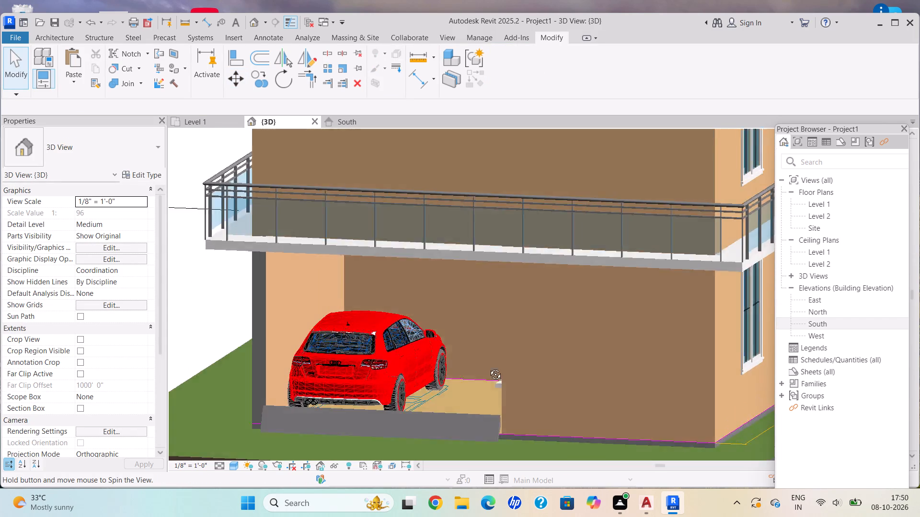
pyautogui.keyDown('shift'); pyautogui.moveTo(488, 367); pyautogui.dragTo(483, 404, button='middle'); pyautogui.keyUp('shift')
pyautogui.scroll(2, 359, 358)
pyautogui.keyDown('shift'); pyautogui.moveTo(381, 363); pyautogui.dragTo(387, 366, button='middle'); pyautogui.keyUp('shift')
pyautogui.keyDown('shift'); pyautogui.moveTo(402, 373); pyautogui.dragTo(424, 384, button='middle'); pyautogui.keyUp('shift')
pyautogui.scroll(-4, 431, 373)
pyautogui.moveTo(431, 372); pyautogui.dragTo(492, 294, button='middle')
pyautogui.keyDown('shift'); pyautogui.scroll(1, 455, 332); pyautogui.keyUp('shift')
pyautogui.scroll(5, 483, 290)
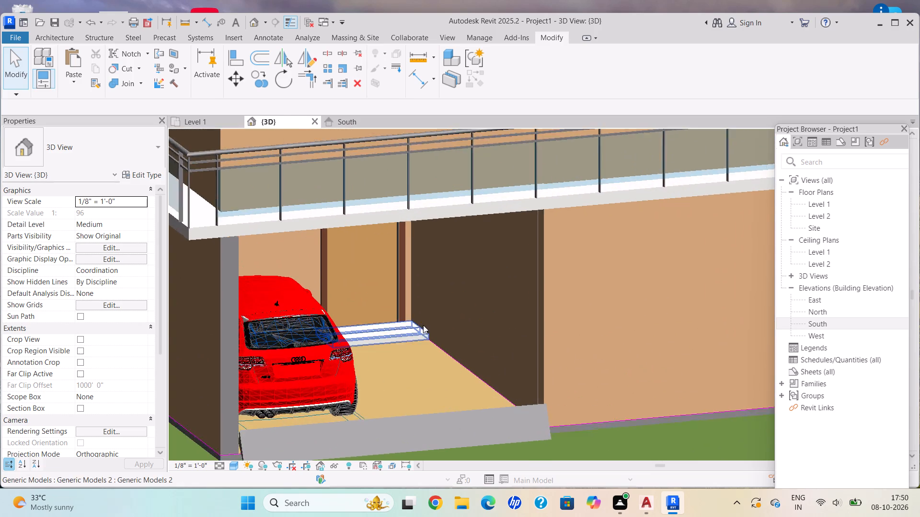
pyautogui.keyDown('shift'); pyautogui.moveTo(410, 323); pyautogui.dragTo(405, 322, button='middle'); pyautogui.keyUp('shift')
pyautogui.keyDown('shift'); pyautogui.moveTo(402, 322); pyautogui.dragTo(387, 321, button='middle'); pyautogui.keyUp('shift')
pyautogui.keyDown('shift'); pyautogui.moveTo(387, 321); pyautogui.dragTo(382, 325, button='middle'); pyautogui.keyUp('shift')
pyautogui.keyDown('shift'); pyautogui.middleClick(382, 326); pyautogui.keyUp('shift')
# Try to paint the faces of the step at the garage's inner door with the Oak Flooring material.
pyautogui.scroll(4, 414, 336)
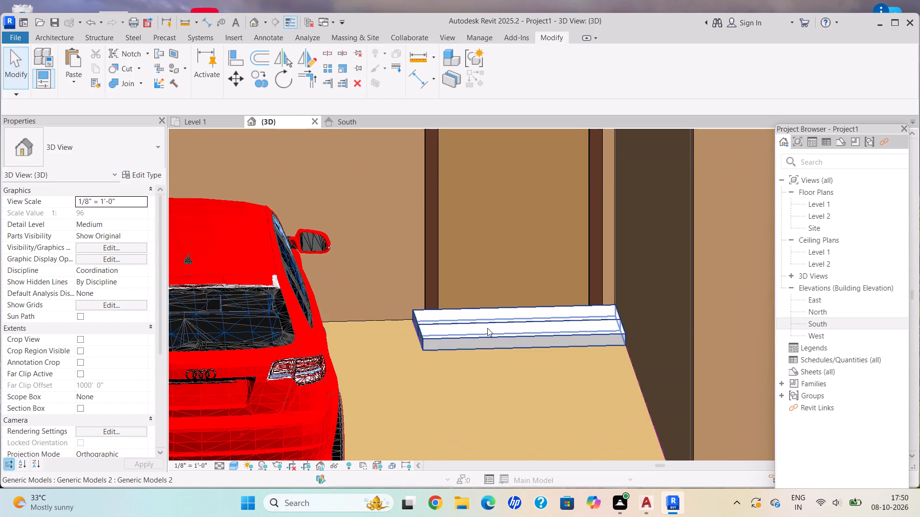
pyautogui.click(488, 328)
pyautogui.click(443, 335)
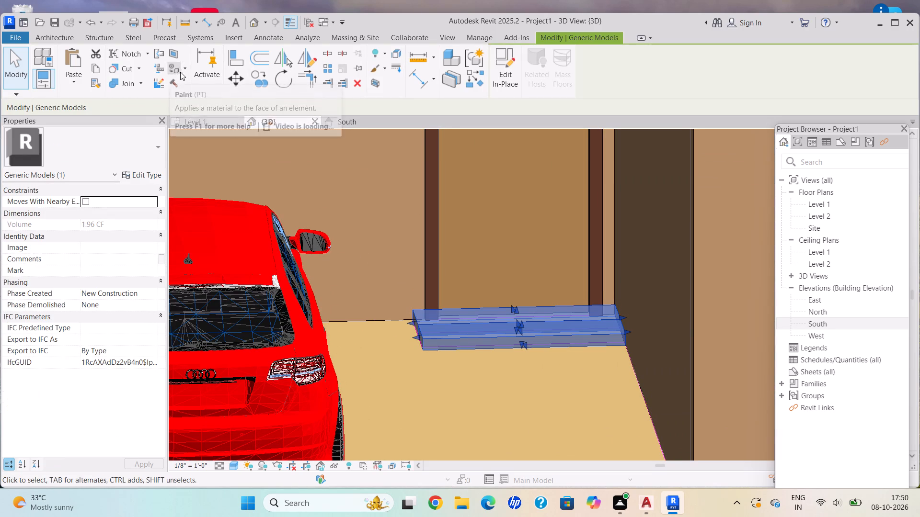
pyautogui.click(184, 66)
pyautogui.click(203, 82)
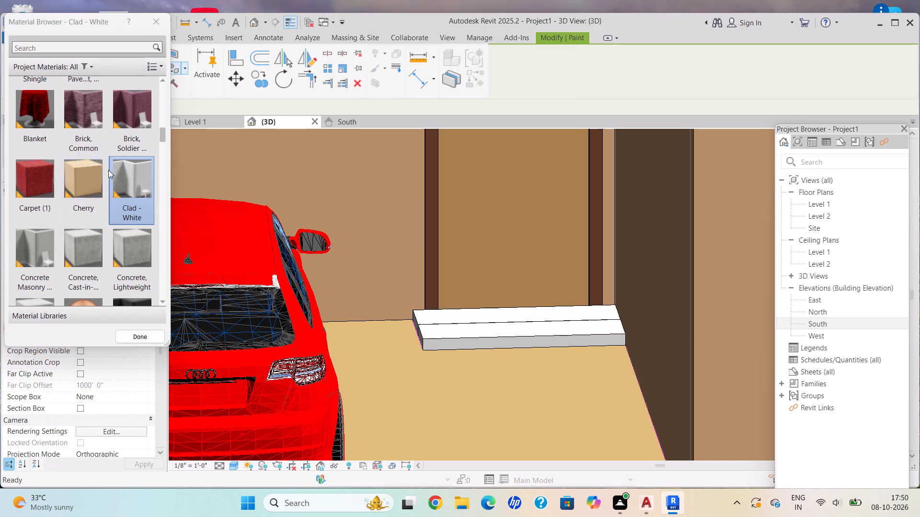
pyautogui.scroll(-4, 119, 190)
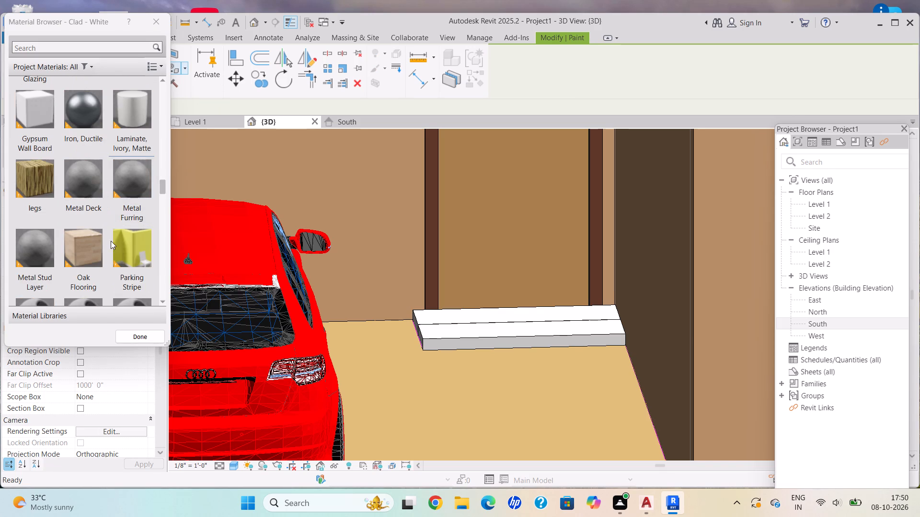
pyautogui.click(85, 243)
pyautogui.click(513, 330)
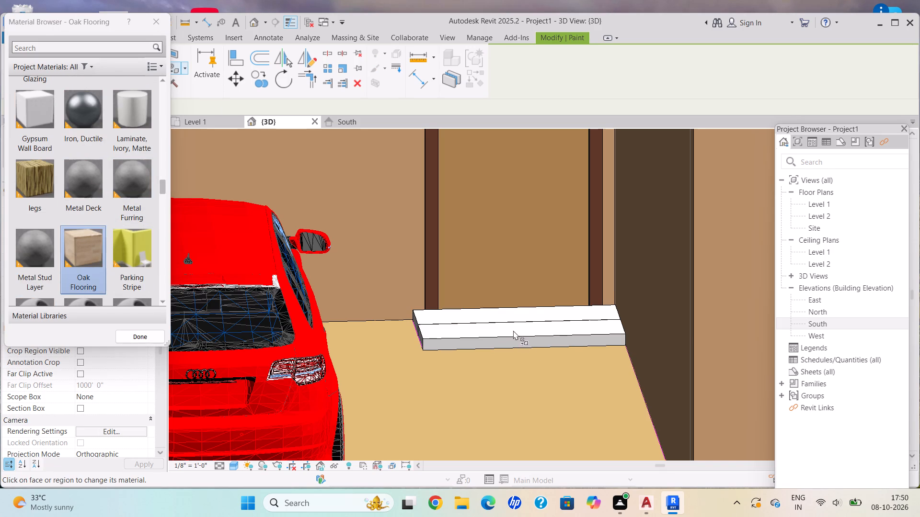
pyautogui.scroll(9, 523, 329)
pyautogui.click(537, 329)
pyautogui.doubleClick(537, 329)
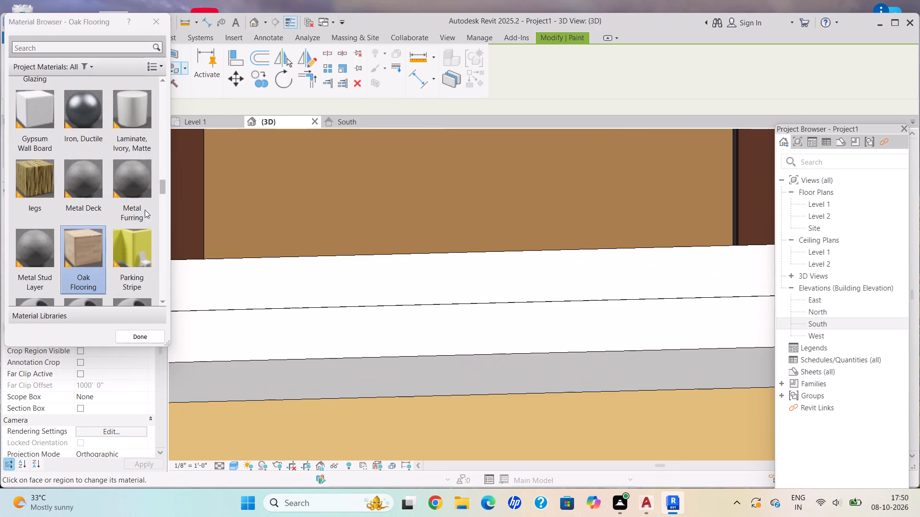
pyautogui.click(84, 244)
pyautogui.doubleClick(343, 343)
pyautogui.scroll(-2, 342, 334)
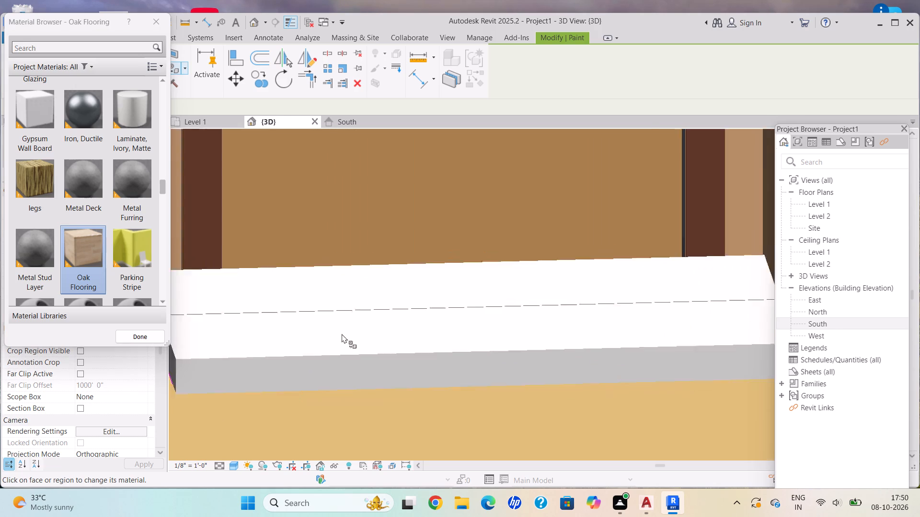
pyautogui.scroll(-2, 342, 334)
pyautogui.doubleClick(344, 303)
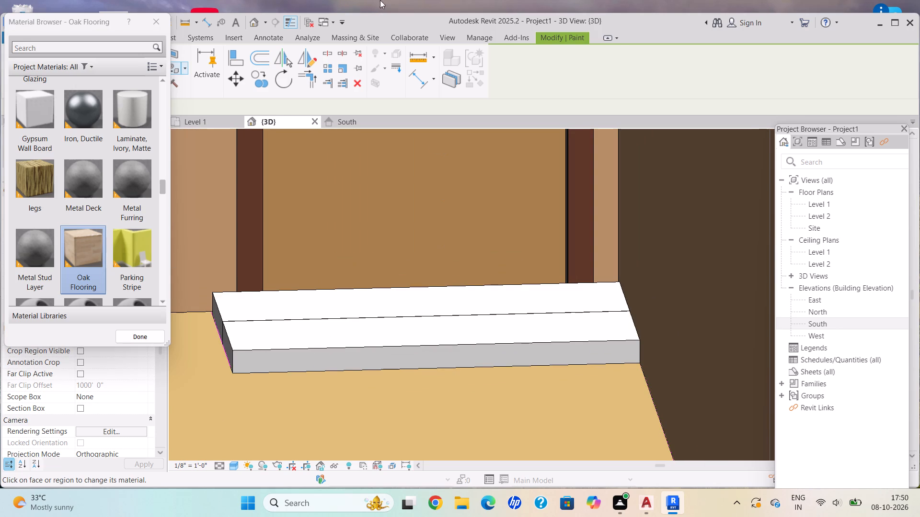
pyautogui.click(168, 22)
# Select the step at the garage's inner door and examine it, the parked car and the building's upper floors from several angles.
pyautogui.click(351, 343)
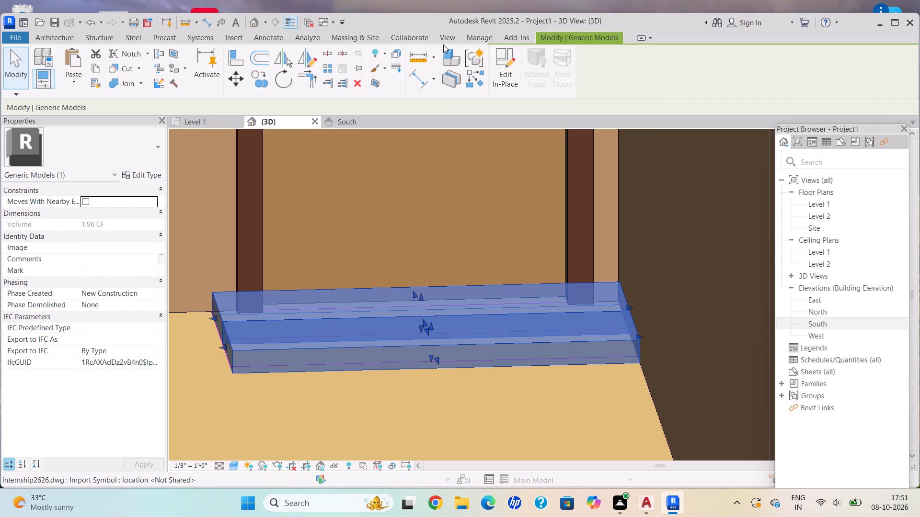
pyautogui.scroll(-7, 444, 53)
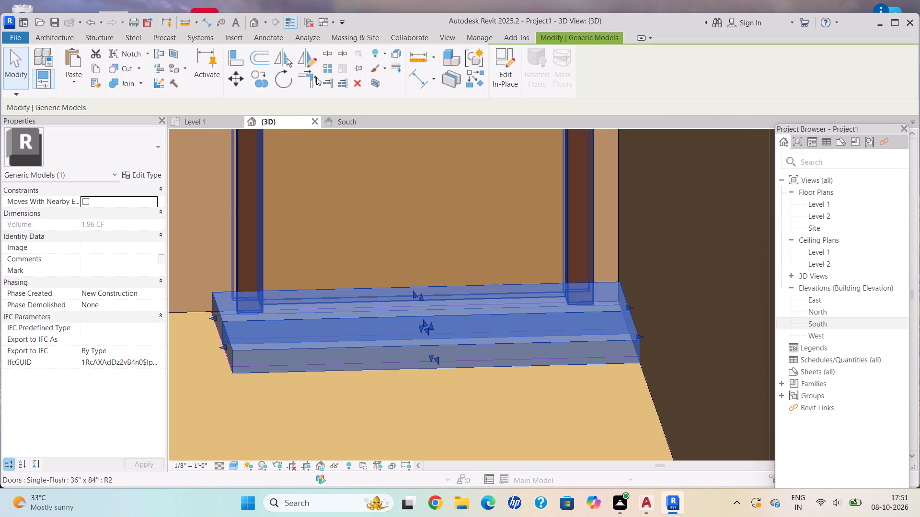
pyautogui.scroll(-5, 318, 174)
pyautogui.moveTo(316, 237); pyautogui.dragTo(322, 245, button='middle')
pyautogui.moveTo(325, 252); pyautogui.dragTo(332, 270, button='middle')
pyautogui.moveTo(335, 283); pyautogui.dragTo(340, 302, button='middle')
pyautogui.scroll(1, 336, 289)
pyautogui.scroll(5, 409, 295)
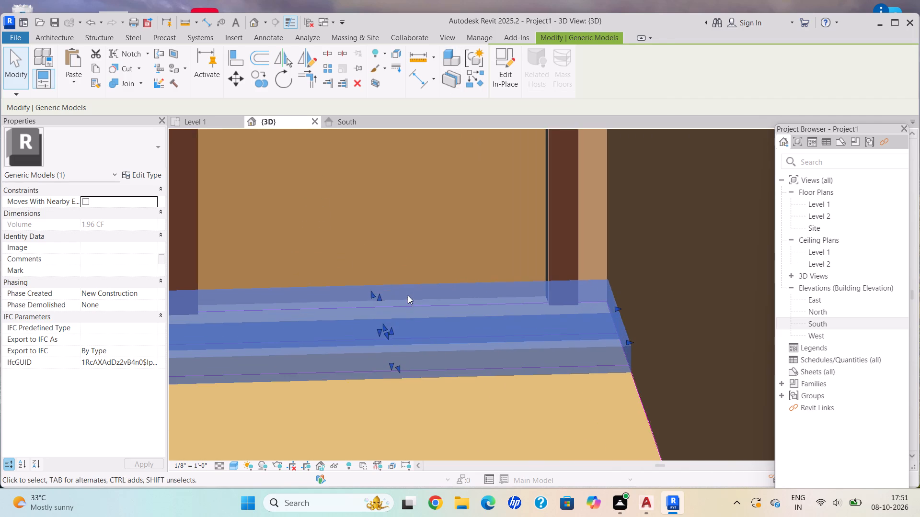
pyautogui.scroll(2, 395, 306)
pyautogui.scroll(-17, 398, 311)
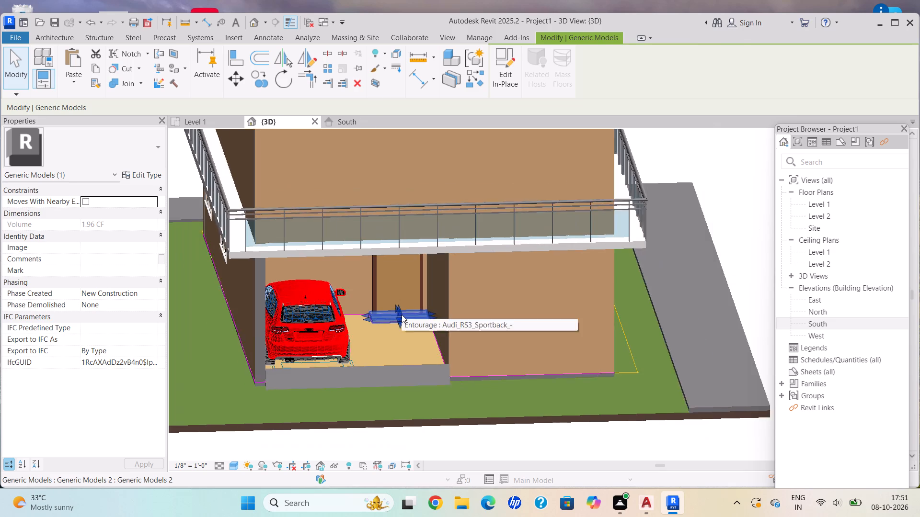
pyautogui.scroll(-4, 402, 315)
pyautogui.moveTo(399, 314); pyautogui.dragTo(452, 417, button='middle')
pyautogui.scroll(8, 448, 413)
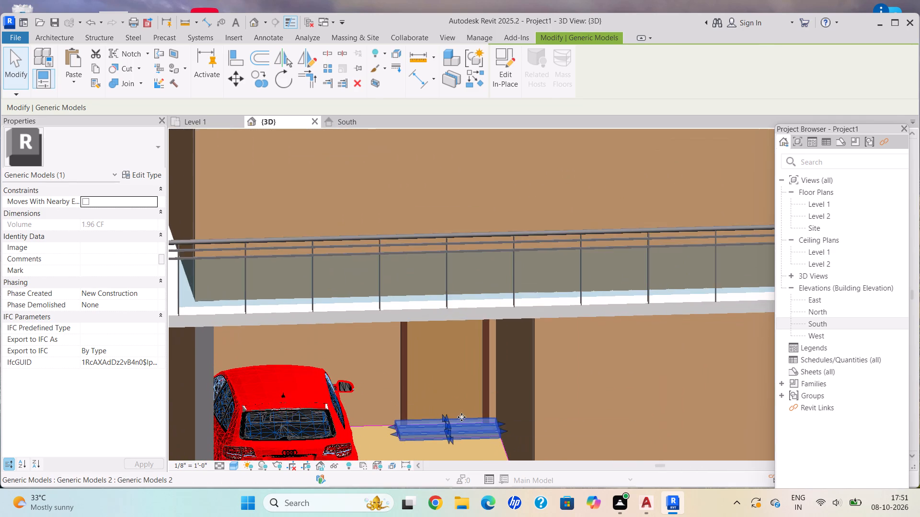
pyautogui.moveTo(458, 416); pyautogui.dragTo(451, 388, button='middle')
pyautogui.scroll(2, 448, 377)
pyautogui.moveTo(446, 367); pyautogui.dragTo(443, 347, button='middle')
pyautogui.scroll(2, 441, 361)
pyautogui.scroll(-10, 441, 362)
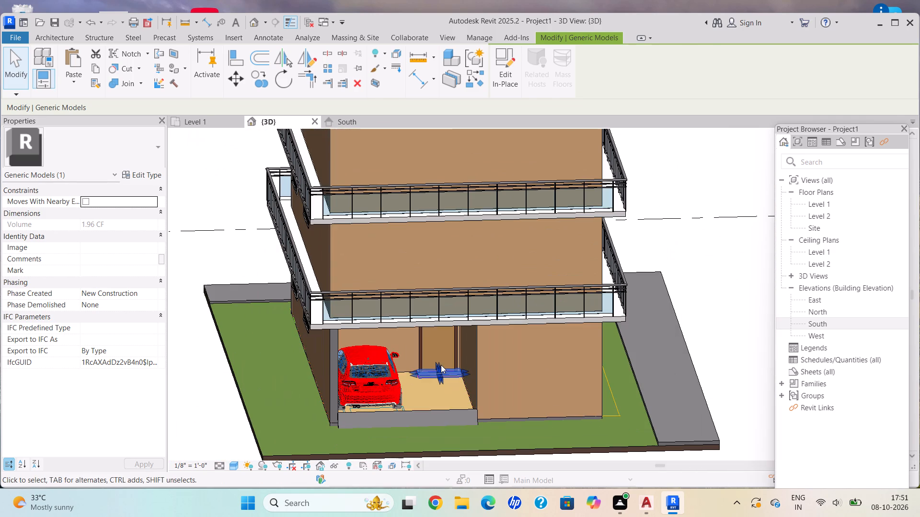
pyautogui.keyDown('shift'); pyautogui.moveTo(438, 365); pyautogui.dragTo(455, 330, button='middle'); pyautogui.keyUp('shift')
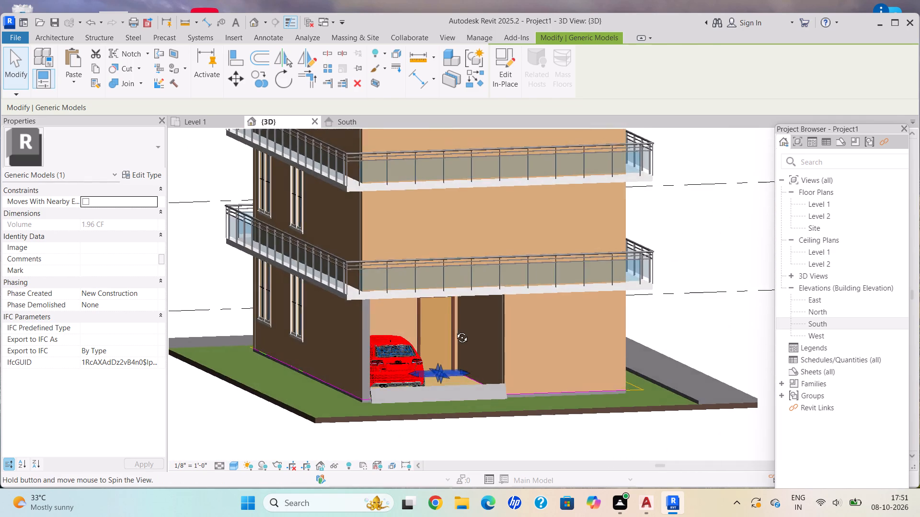
pyautogui.keyDown('shift'); pyautogui.moveTo(455, 330); pyautogui.dragTo(454, 330, button='middle'); pyautogui.keyUp('shift')
pyautogui.scroll(-3, 446, 338)
pyautogui.keyDown('shift'); pyautogui.moveTo(439, 342); pyautogui.dragTo(408, 369, button='middle'); pyautogui.keyUp('shift')
pyautogui.scroll(6, 405, 369)
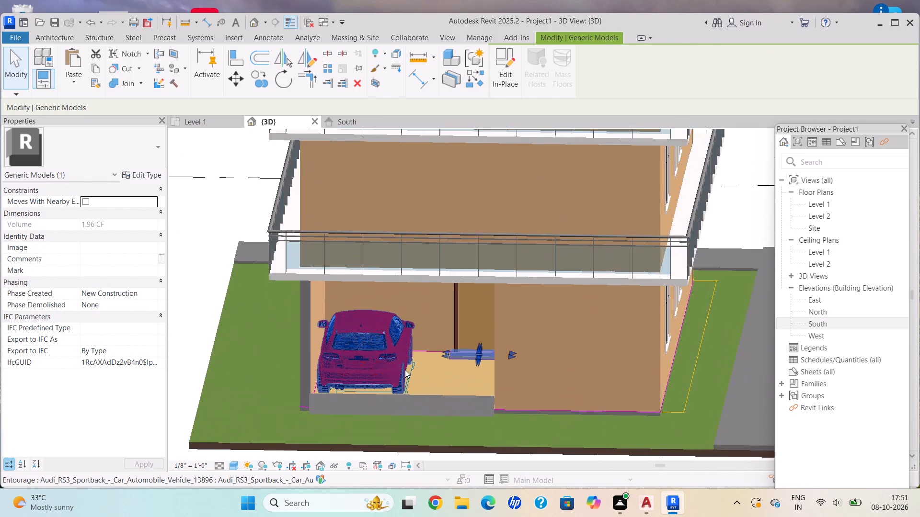
pyautogui.scroll(1, 405, 370)
pyautogui.press('Escape')
pyautogui.scroll(-2, 410, 371)
pyautogui.keyDown('shift'); pyautogui.middleClick(415, 372); pyautogui.keyUp('shift')
pyautogui.keyDown('shift'); pyautogui.moveTo(421, 375); pyautogui.dragTo(453, 378, button='middle'); pyautogui.keyUp('shift')
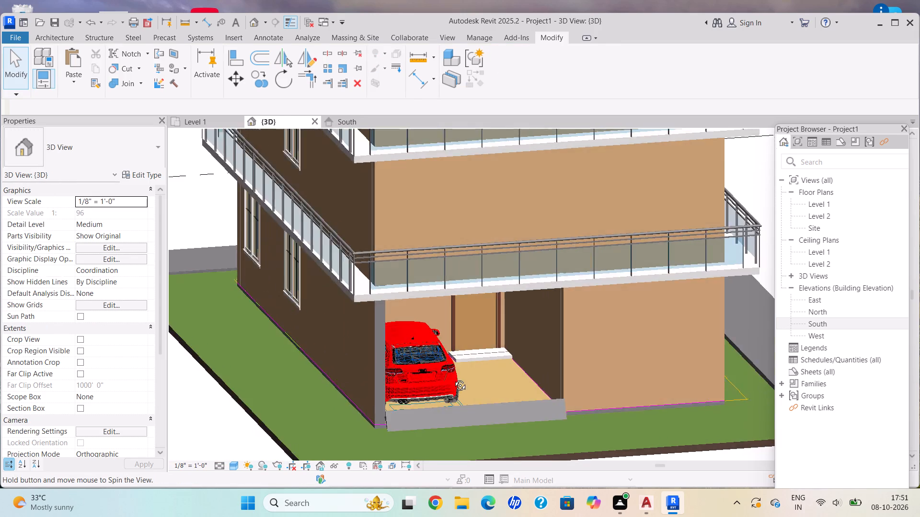
pyautogui.keyDown('shift'); pyautogui.moveTo(453, 378); pyautogui.dragTo(453, 379, button='middle'); pyautogui.keyUp('shift')
pyautogui.scroll(-5, 449, 371)
pyautogui.moveTo(442, 365); pyautogui.dragTo(390, 516, button='middle')
pyautogui.scroll(-2, 425, 367)
pyautogui.keyDown('shift'); pyautogui.moveTo(425, 367); pyautogui.dragTo(427, 273, button='middle'); pyautogui.keyUp('shift')
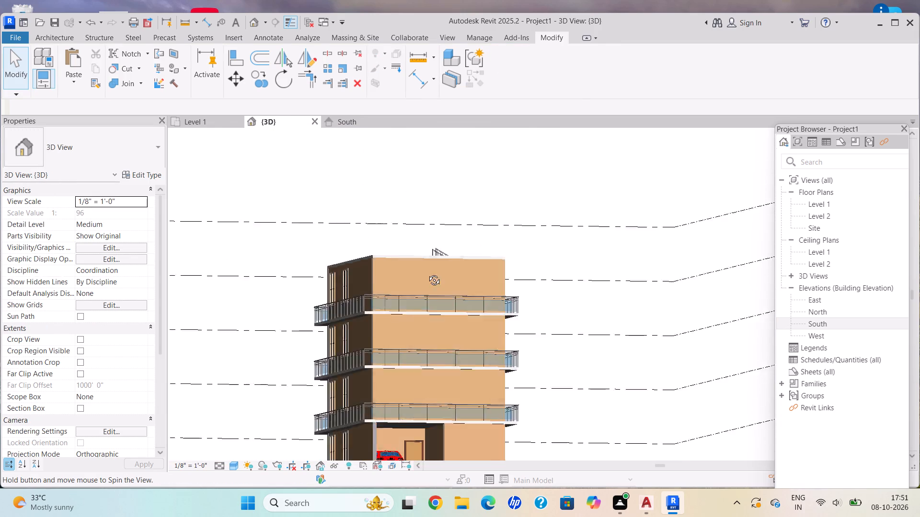
pyautogui.keyDown('shift'); pyautogui.moveTo(427, 273); pyautogui.dragTo(427, 272, button='middle'); pyautogui.keyUp('shift')
pyautogui.scroll(2, 439, 339)
pyautogui.keyDown('shift'); pyautogui.moveTo(341, 384); pyautogui.dragTo(294, 398, button='middle'); pyautogui.keyUp('shift')
pyautogui.keyDown('shift'); pyautogui.moveTo(283, 403); pyautogui.dragTo(276, 405, button='middle'); pyautogui.keyUp('shift')
pyautogui.keyDown('shift'); pyautogui.moveTo(201, 425); pyautogui.dragTo(188, 428, button='middle'); pyautogui.keyUp('shift')
pyautogui.keyDown('shift'); pyautogui.middleClick(76, 467); pyautogui.keyUp('shift')
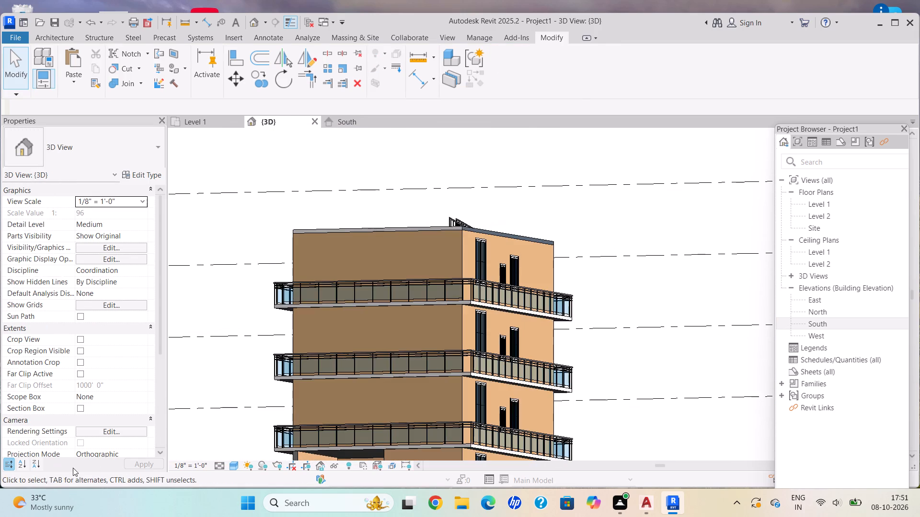
pyautogui.scroll(-4, 436, 350)
pyautogui.keyDown('shift'); pyautogui.moveTo(437, 348); pyautogui.dragTo(490, 393, button='middle'); pyautogui.keyUp('shift')
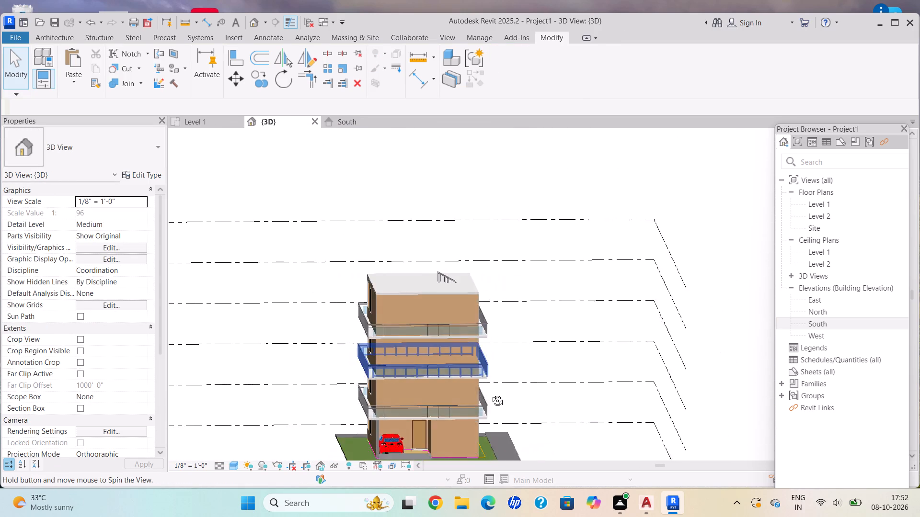
pyautogui.keyDown('shift'); pyautogui.moveTo(490, 393); pyautogui.dragTo(493, 395, button='middle'); pyautogui.keyUp('shift')
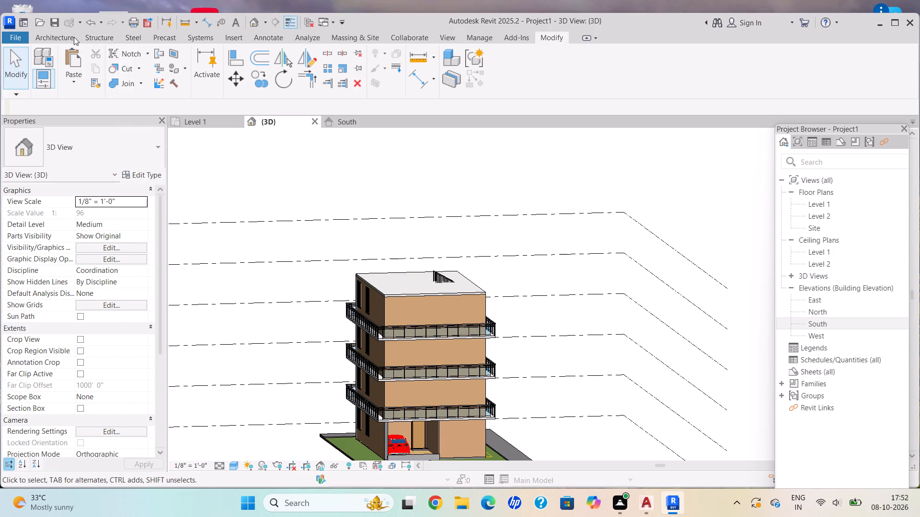
# Place a Single-Flush 36" x 84" door onto each of the three balconies above the garage, vertically aligned on the front wall.
pyautogui.click(74, 37)
pyautogui.click(71, 77)
pyautogui.scroll(1, 420, 365)
pyautogui.moveTo(421, 358); pyautogui.dragTo(393, 291, button='middle')
pyautogui.scroll(4, 401, 334)
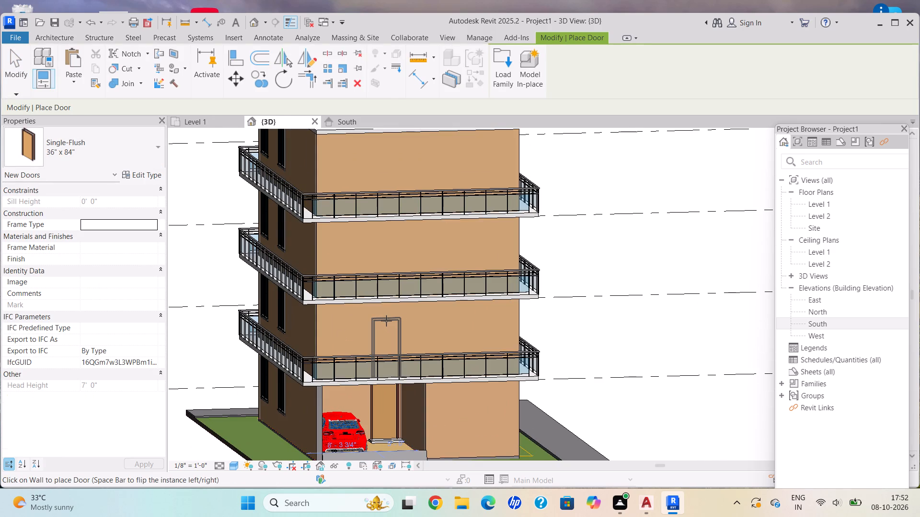
pyautogui.click(385, 320)
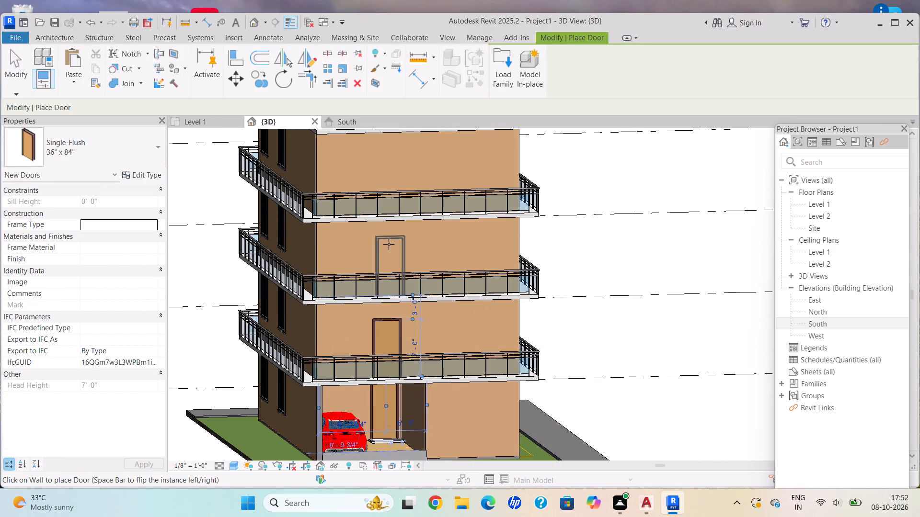
pyautogui.click(385, 243)
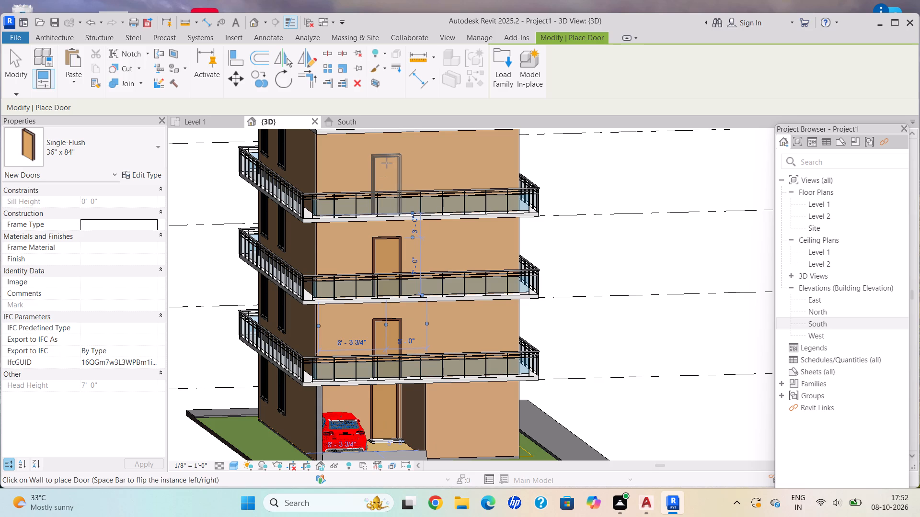
pyautogui.click(387, 163)
pyautogui.scroll(-3, 402, 214)
pyautogui.press('Escape')
pyautogui.keyDown('shift'); pyautogui.moveTo(396, 268); pyautogui.dragTo(389, 265, button='middle'); pyautogui.keyUp('shift')
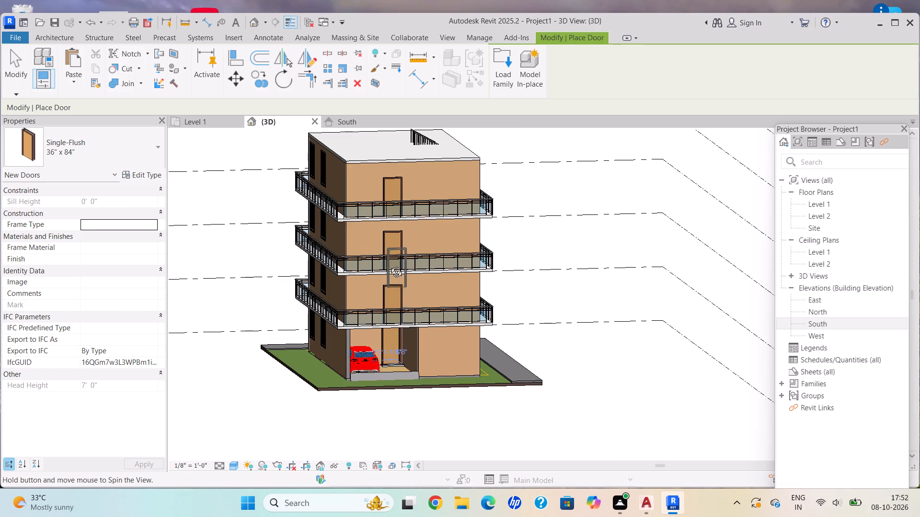
pyautogui.keyDown('shift'); pyautogui.moveTo(389, 265); pyautogui.dragTo(363, 258, button='middle'); pyautogui.keyUp('shift')
pyautogui.scroll(3, 386, 268)
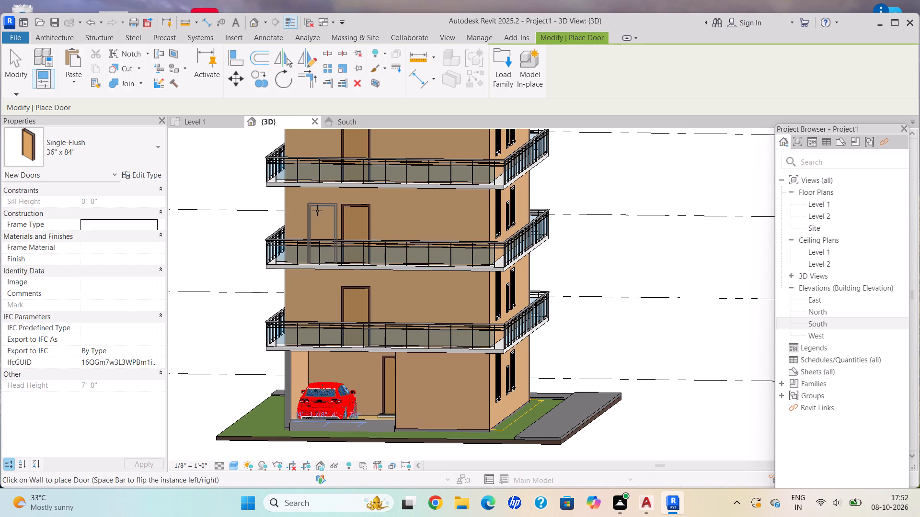
pyautogui.press('Escape')
# Place a Window-Casement-Double 41" x 53" beside each of the three front balcony doors, centred about 6'-5" from the building's side wall.
pyautogui.click(110, 71)
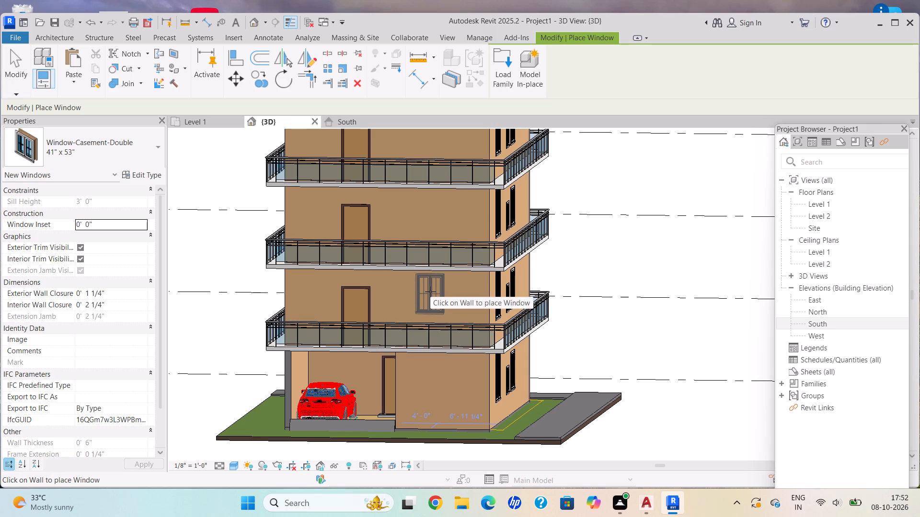
pyautogui.click(149, 175)
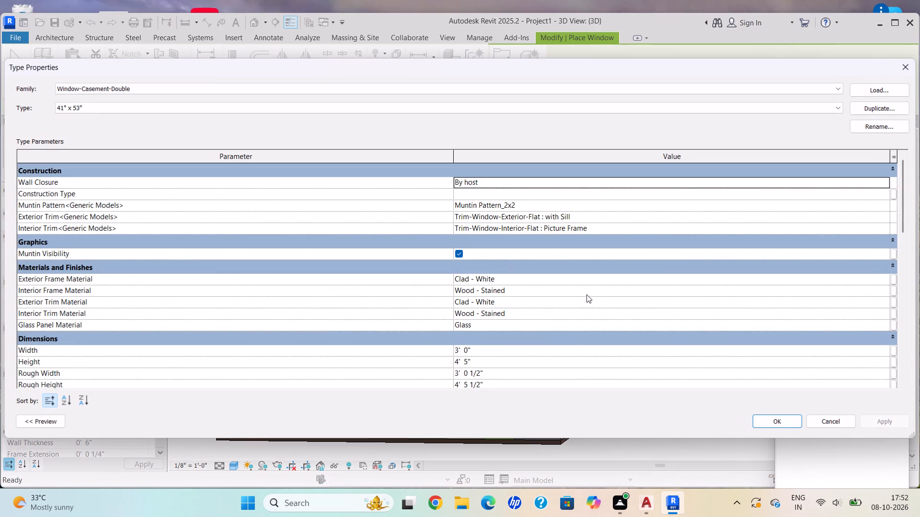
pyautogui.click(776, 418)
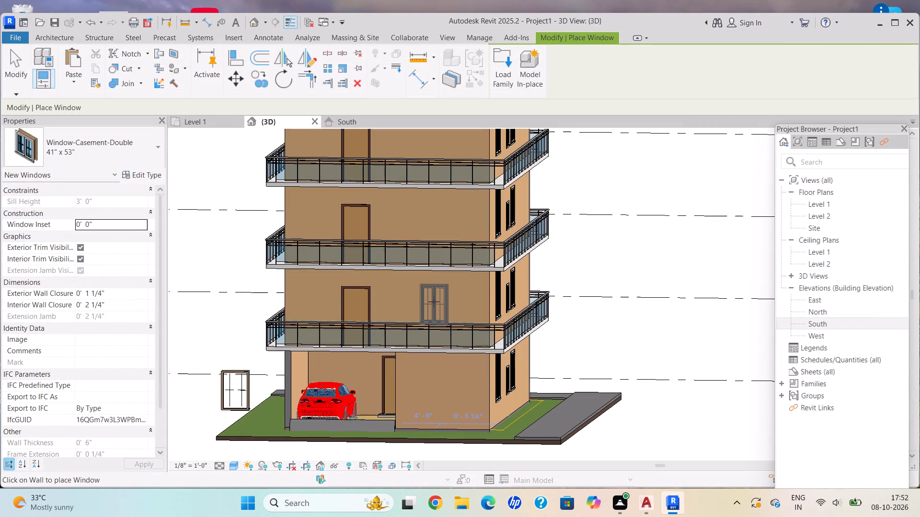
pyautogui.click(434, 295)
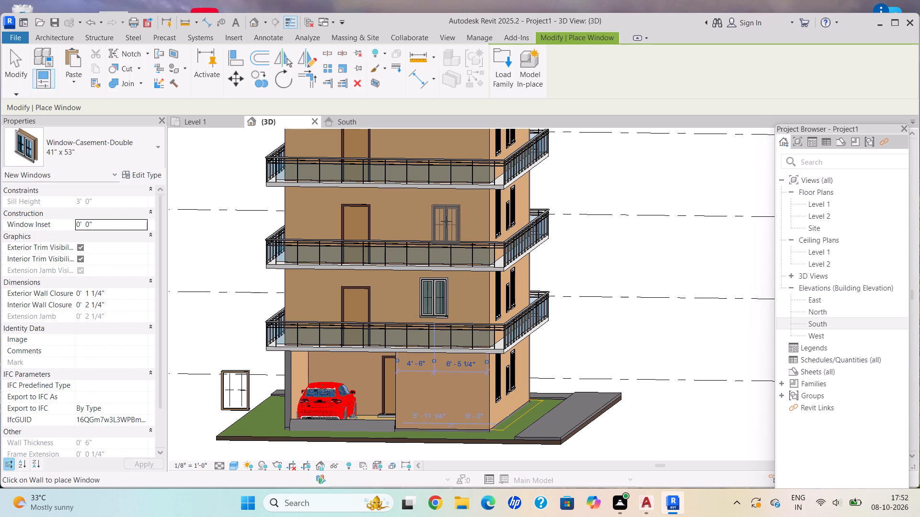
pyautogui.click(435, 214)
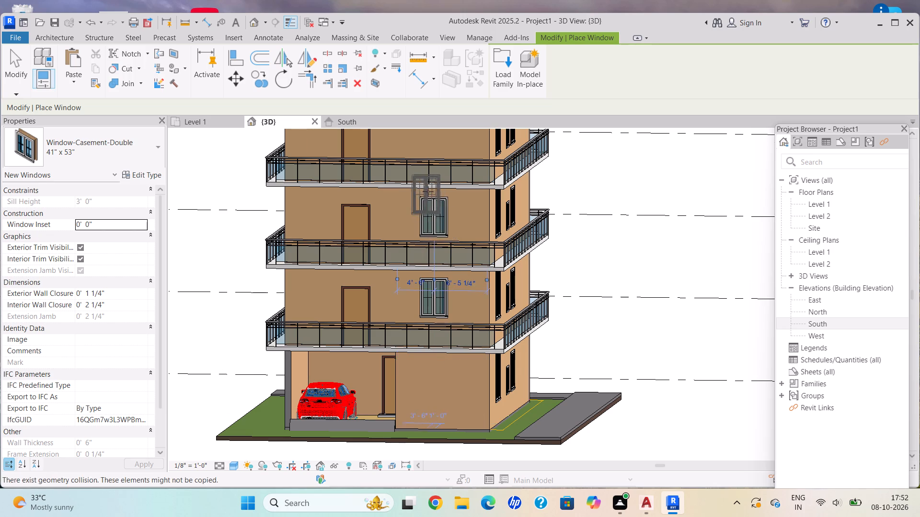
pyautogui.scroll(-1, 428, 191)
pyautogui.moveTo(437, 225); pyautogui.dragTo(436, 318, button='middle')
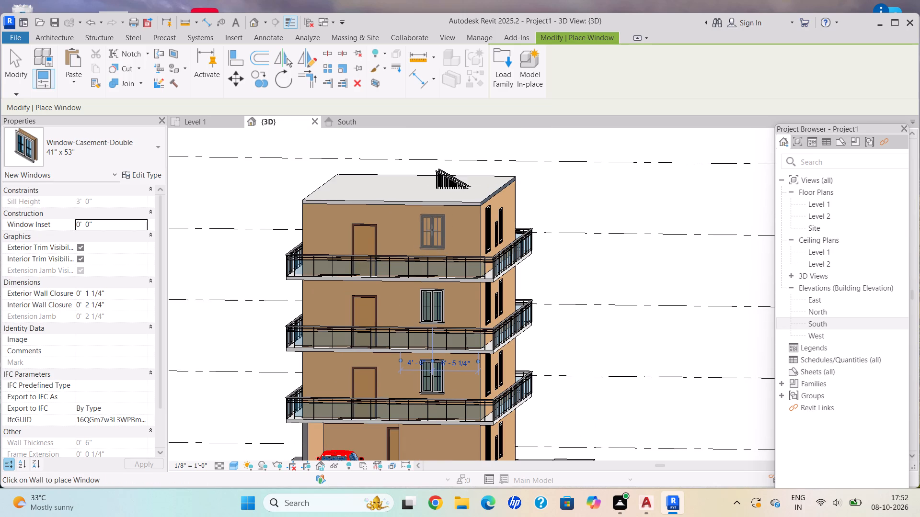
pyautogui.click(432, 230)
pyautogui.scroll(-2, 461, 249)
pyautogui.press('Escape')
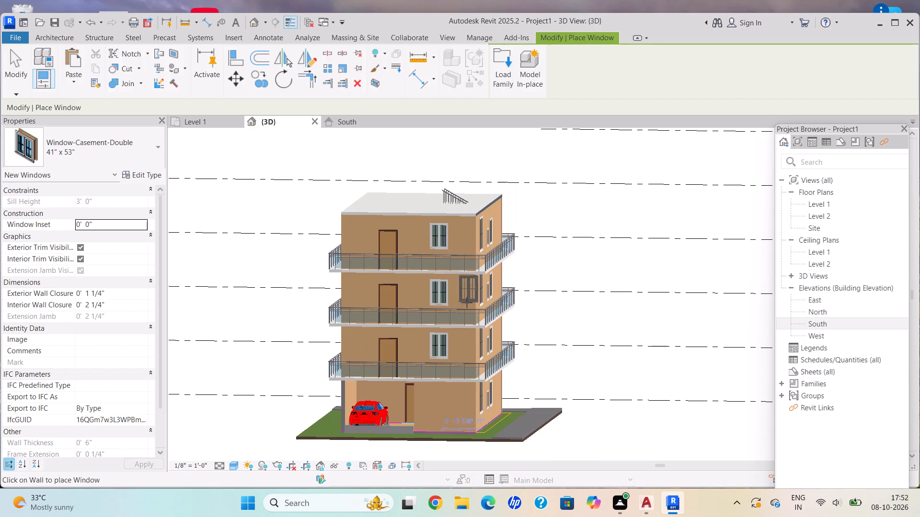
pyautogui.press('Escape')
pyautogui.press('Escape')
# Examine the new front doors and windows, the side facade and the ground-floor wall beside the garage from several angles.
pyautogui.keyDown('shift'); pyautogui.moveTo(453, 354); pyautogui.dragTo(479, 361, button='middle'); pyautogui.keyUp('shift')
pyautogui.keyDown('shift'); pyautogui.scroll(8, 479, 361); pyautogui.keyUp('shift')
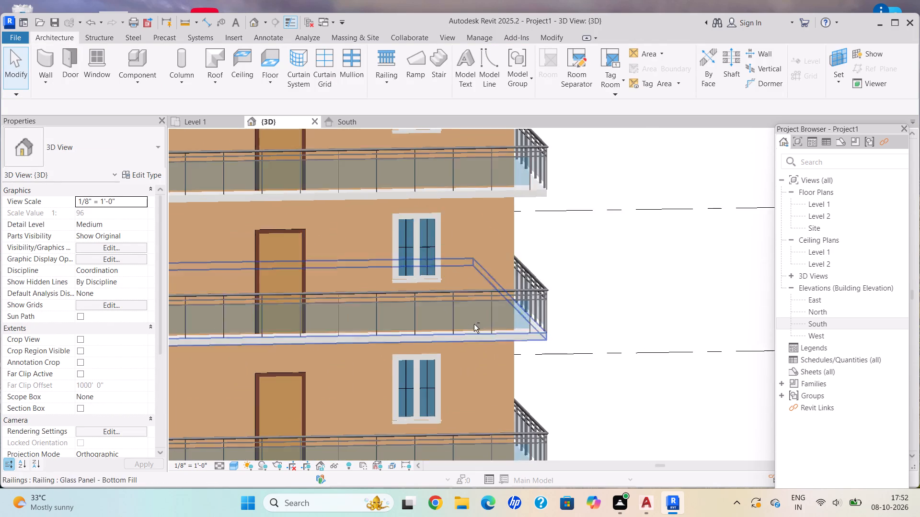
pyautogui.keyDown('shift'); pyautogui.moveTo(470, 321); pyautogui.dragTo(368, 274, button='middle'); pyautogui.keyUp('shift')
pyautogui.scroll(-8, 409, 299)
pyautogui.keyDown('shift'); pyautogui.moveTo(439, 289); pyautogui.dragTo(481, 361, button='middle'); pyautogui.keyUp('shift')
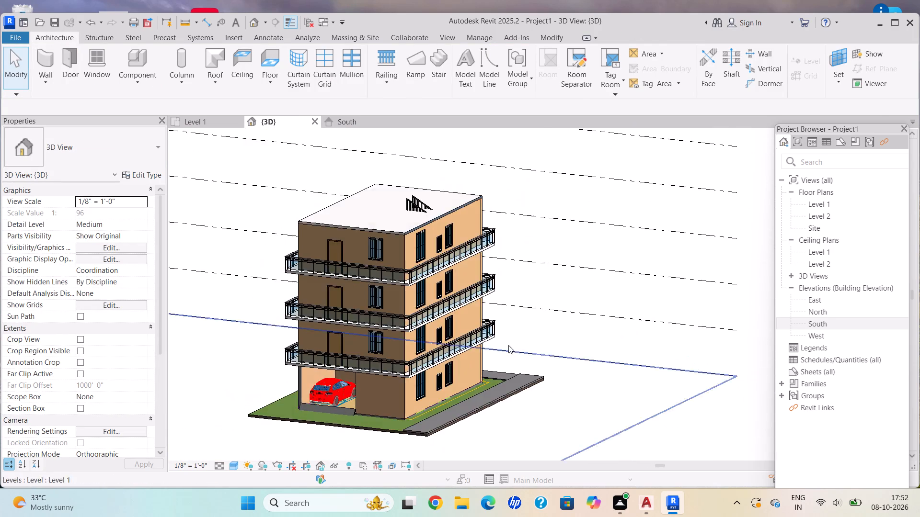
pyautogui.scroll(6, 511, 345)
pyautogui.keyDown('shift'); pyautogui.moveTo(532, 385); pyautogui.dragTo(543, 390, button='middle'); pyautogui.keyUp('shift')
pyautogui.keyDown('shift'); pyautogui.moveTo(620, 412); pyautogui.dragTo(639, 407, button='middle'); pyautogui.keyUp('shift')
pyautogui.keyDown('shift'); pyautogui.moveTo(673, 389); pyautogui.dragTo(680, 384, button='middle'); pyautogui.keyUp('shift')
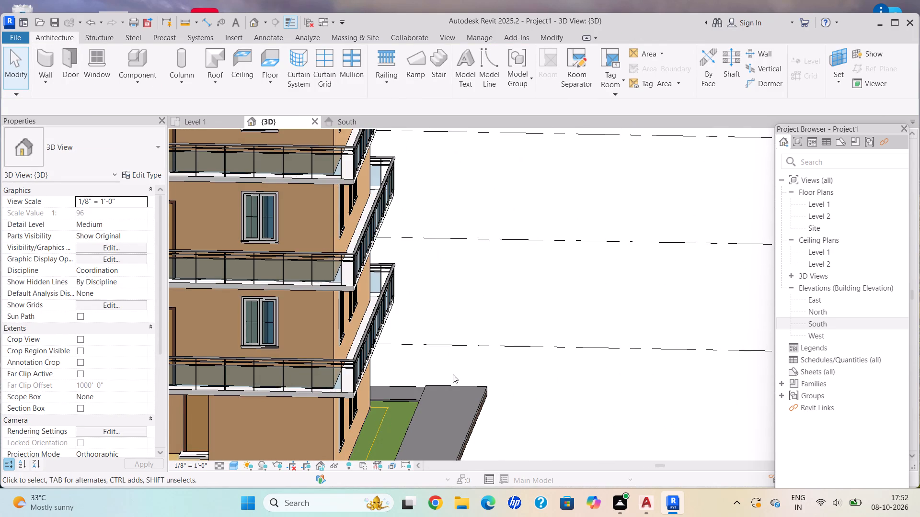
pyautogui.scroll(3, 451, 374)
pyautogui.keyDown('shift'); pyautogui.middleClick(454, 391); pyautogui.keyUp('shift')
pyautogui.keyDown('shift'); pyautogui.moveTo(434, 392); pyautogui.dragTo(328, 423, button='middle'); pyautogui.keyUp('shift')
pyautogui.keyDown('shift'); pyautogui.moveTo(313, 426); pyautogui.dragTo(308, 424, button='middle'); pyautogui.keyUp('shift')
pyautogui.scroll(-3, 495, 400)
pyautogui.moveTo(495, 400); pyautogui.dragTo(430, 212, button='middle')
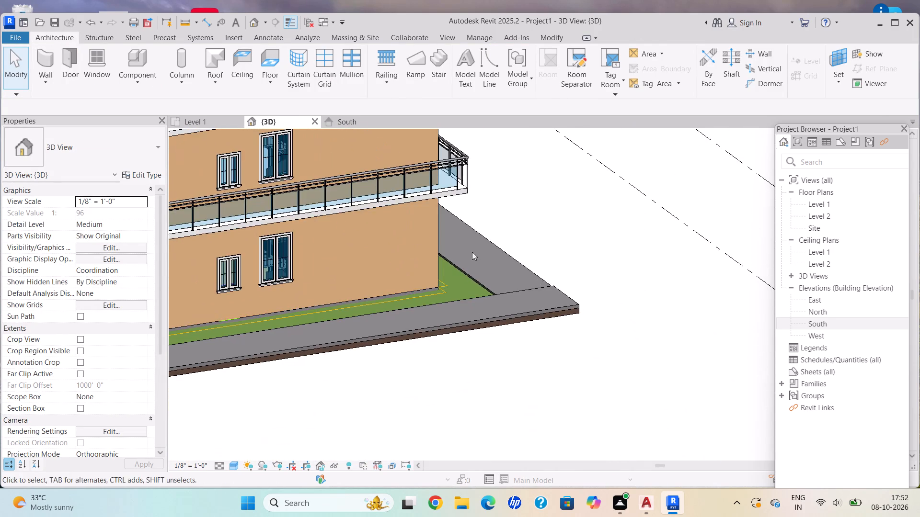
pyautogui.keyDown('shift'); pyautogui.moveTo(628, 298); pyautogui.dragTo(569, 392, button='middle'); pyautogui.keyUp('shift')
pyautogui.moveTo(506, 426); pyautogui.dragTo(685, 348, button='middle')
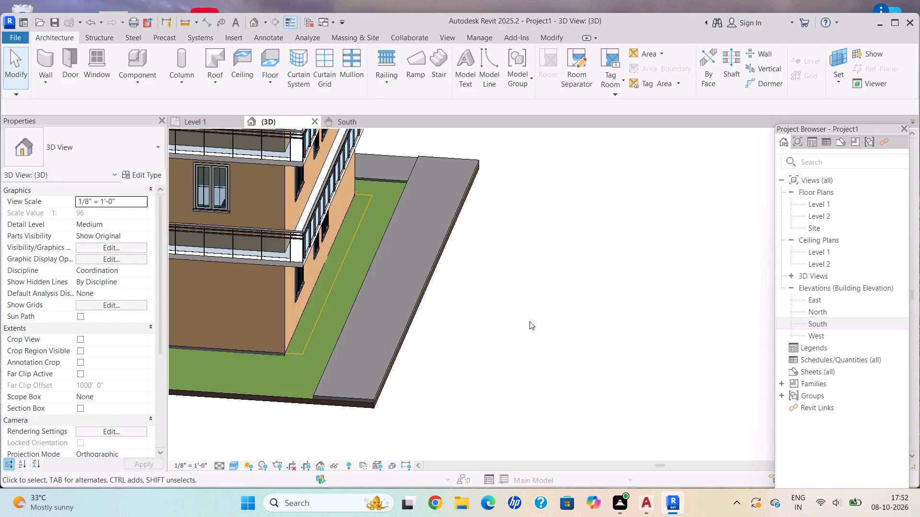
pyautogui.scroll(2, 352, 328)
pyautogui.moveTo(367, 324); pyautogui.dragTo(444, 305, button='middle')
pyautogui.moveTo(437, 301); pyautogui.dragTo(583, 365, button='middle')
pyautogui.keyDown('shift'); pyautogui.moveTo(512, 376); pyautogui.dragTo(505, 373, button='middle'); pyautogui.keyUp('shift')
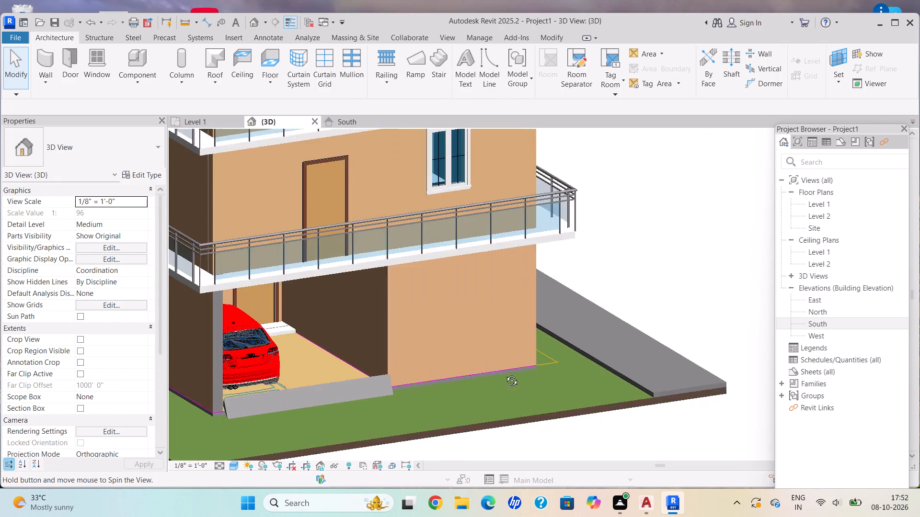
pyautogui.keyDown('shift'); pyautogui.moveTo(505, 373); pyautogui.dragTo(491, 368, button='middle'); pyautogui.keyUp('shift')
pyautogui.scroll(-1, 491, 368)
pyautogui.keyDown('shift'); pyautogui.moveTo(491, 368); pyautogui.dragTo(449, 353, button='middle'); pyautogui.keyUp('shift')
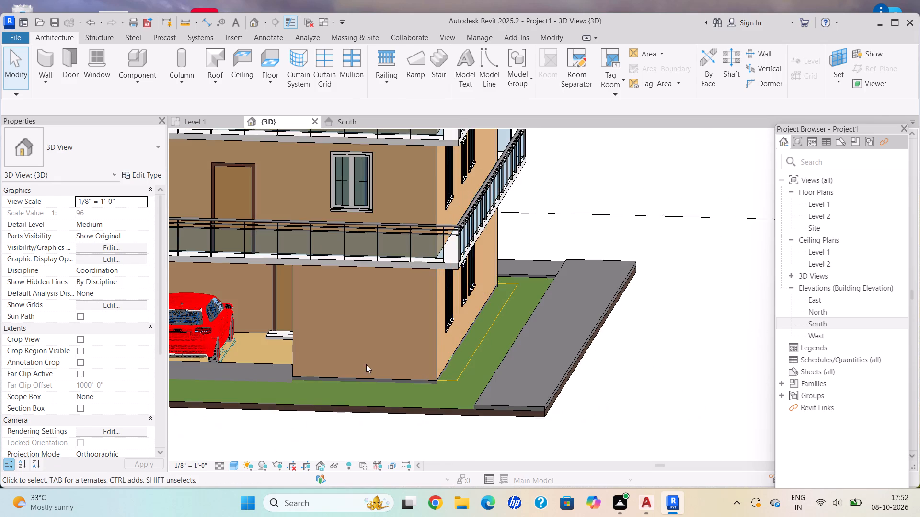
pyautogui.scroll(2, 355, 364)
pyautogui.scroll(-1, 351, 364)
pyautogui.keyDown('shift'); pyautogui.moveTo(355, 366); pyautogui.dragTo(382, 378, button='middle'); pyautogui.keyUp('shift')
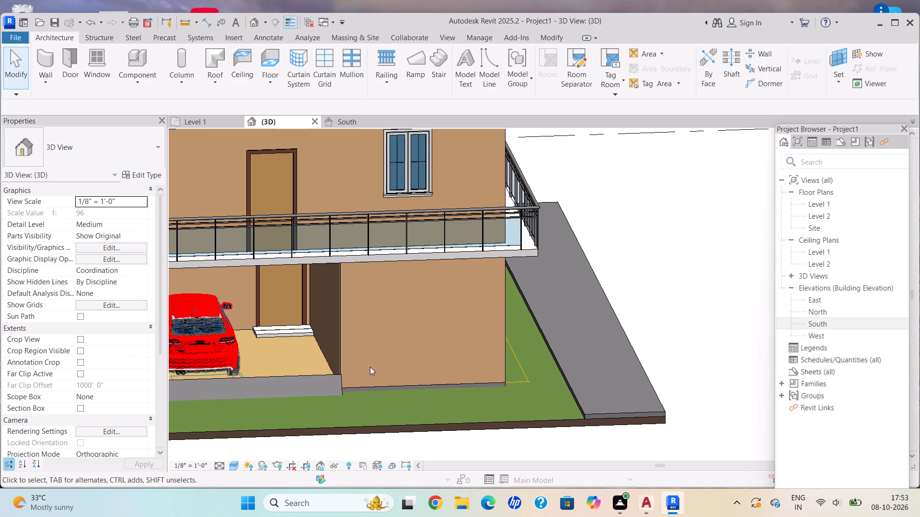
pyautogui.scroll(-4, 459, 314)
pyautogui.moveTo(460, 321); pyautogui.dragTo(523, 367, button='middle')
pyautogui.keyDown('shift'); pyautogui.moveTo(491, 361); pyautogui.dragTo(461, 349, button='middle'); pyautogui.keyUp('shift')
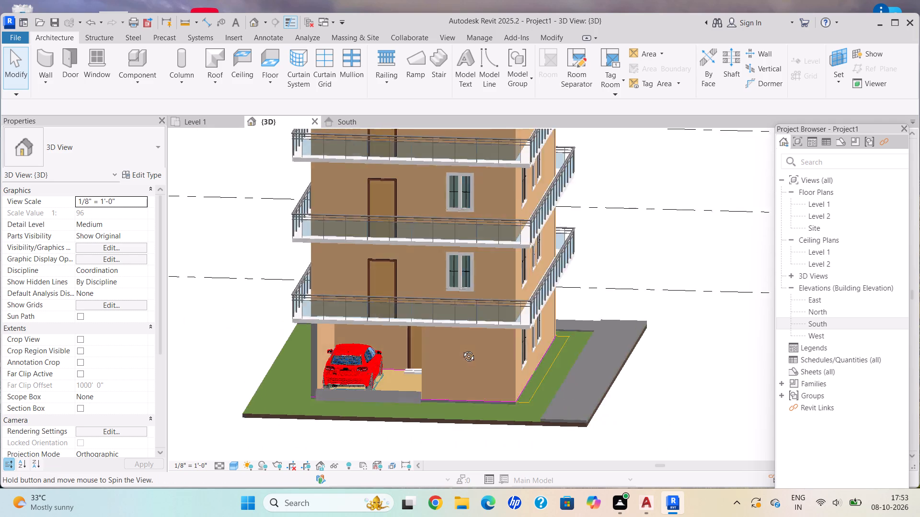
pyautogui.keyDown('shift'); pyautogui.moveTo(461, 349); pyautogui.dragTo(462, 348, button='middle'); pyautogui.keyUp('shift')
pyautogui.scroll(3, 462, 340)
pyautogui.keyDown('shift'); pyautogui.moveTo(462, 340); pyautogui.dragTo(471, 344, button='middle'); pyautogui.keyUp('shift')
pyautogui.keyDown('shift'); pyautogui.moveTo(476, 352); pyautogui.dragTo(481, 359, button='middle'); pyautogui.keyUp('shift')
pyautogui.keyDown('shift'); pyautogui.middleClick(490, 375); pyautogui.keyUp('shift')
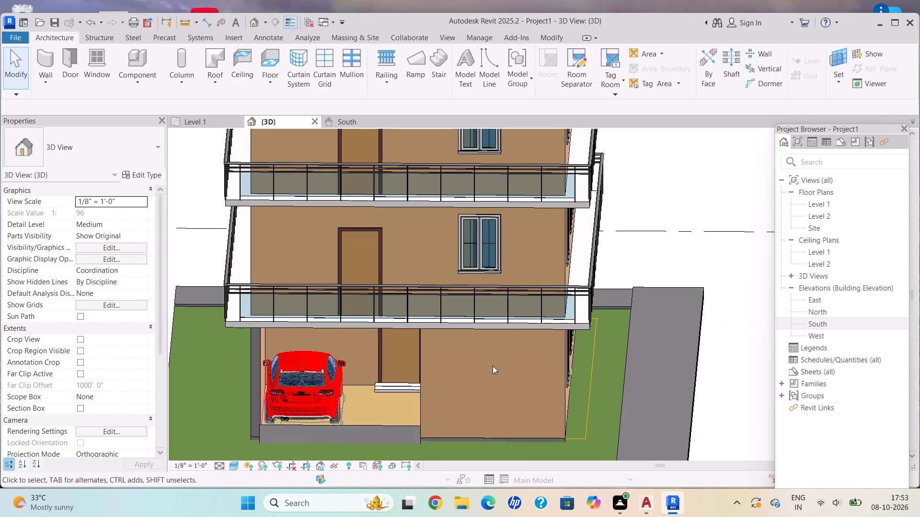
# Examine the building's front corner in the Level 1 plan and the garage, balconies and side facade in 3D.
pyautogui.scroll(-1, 516, 324)
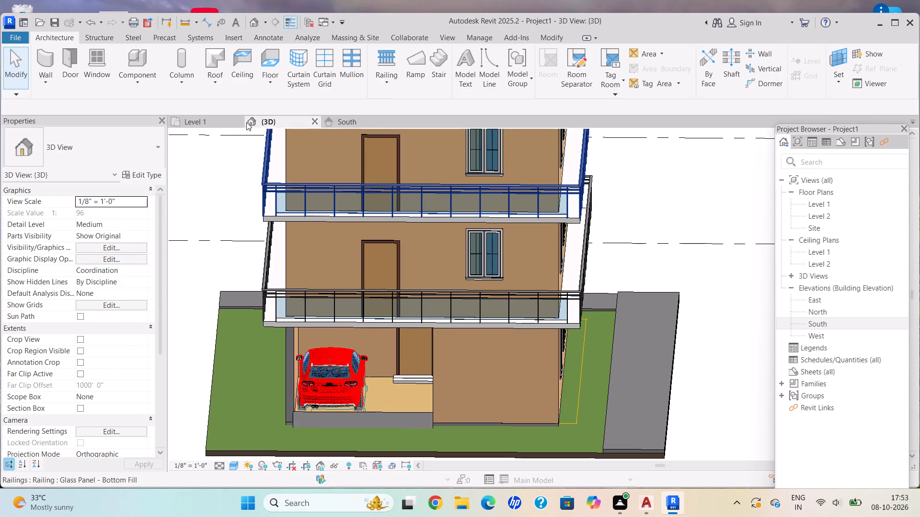
pyautogui.click(218, 122)
pyautogui.scroll(-8, 318, 165)
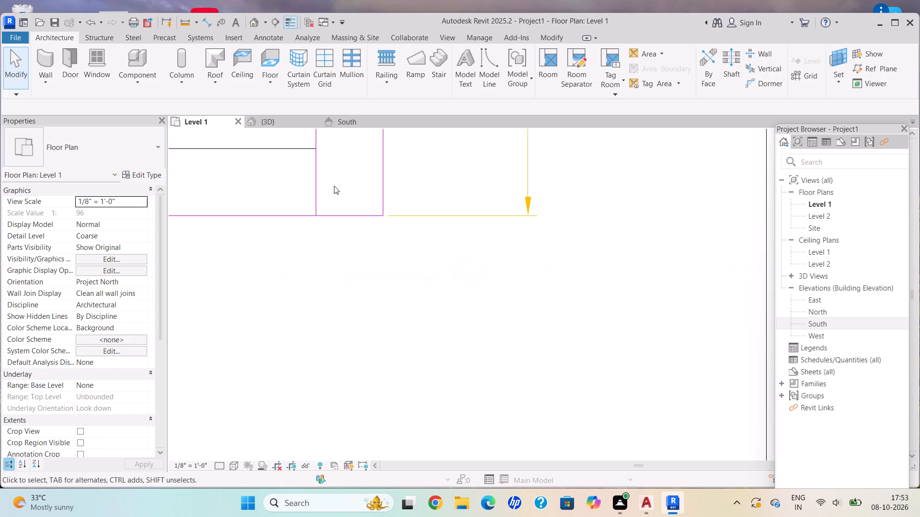
pyautogui.moveTo(374, 247); pyautogui.dragTo(414, 318, button='middle')
pyautogui.scroll(-4, 410, 295)
pyautogui.moveTo(409, 290); pyautogui.dragTo(438, 348, button='middle')
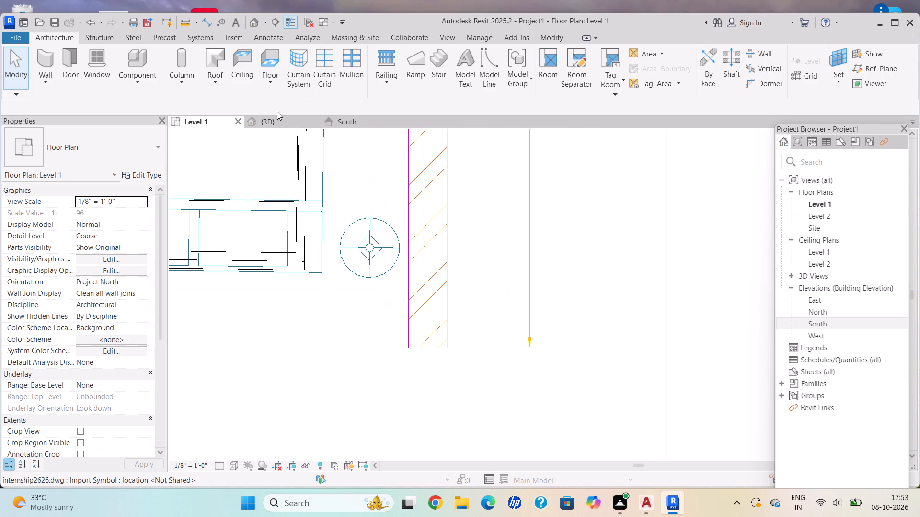
pyautogui.click(267, 122)
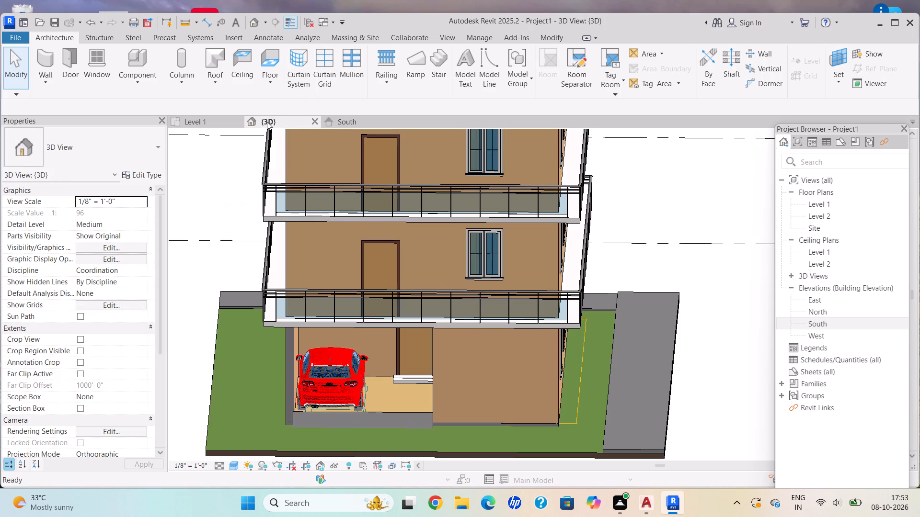
pyautogui.scroll(5, 402, 412)
pyautogui.scroll(-4, 404, 406)
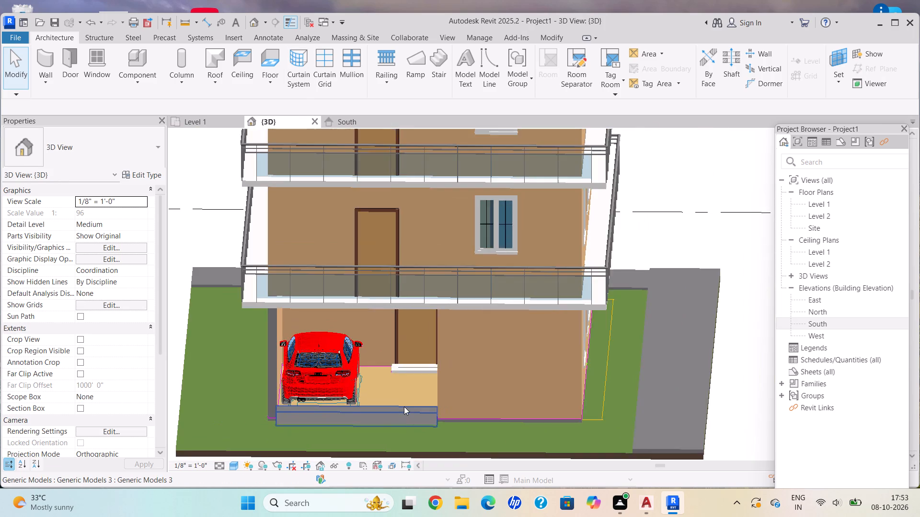
pyautogui.scroll(1, 404, 405)
pyautogui.scroll(-6, 404, 405)
pyautogui.moveTo(397, 401); pyautogui.dragTo(379, 389, button='middle')
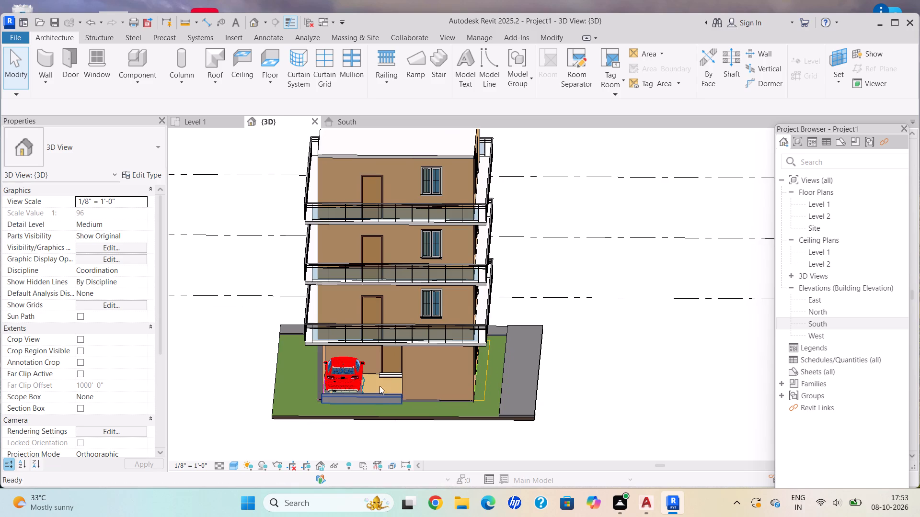
pyautogui.keyDown('shift'); pyautogui.moveTo(389, 378); pyautogui.dragTo(308, 274, button='middle'); pyautogui.keyUp('shift')
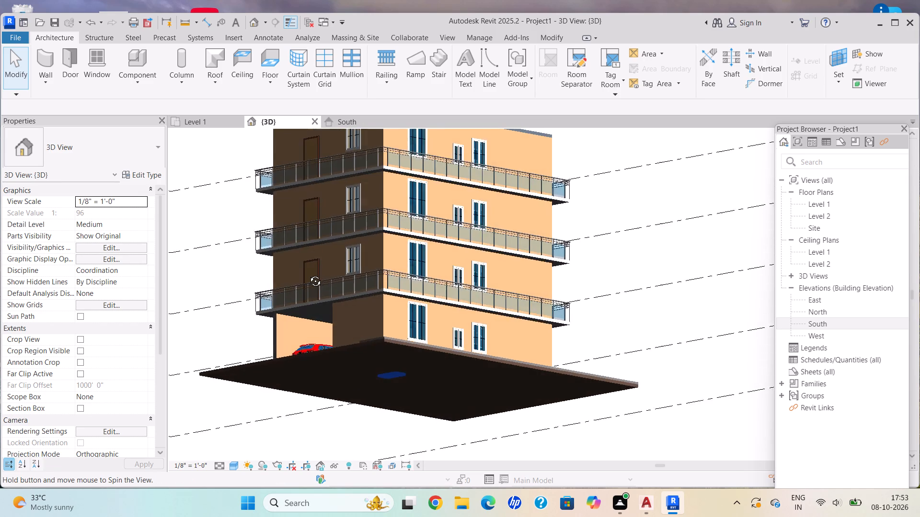
pyautogui.keyDown('shift'); pyautogui.moveTo(308, 274); pyautogui.dragTo(365, 358, button='middle'); pyautogui.keyUp('shift')
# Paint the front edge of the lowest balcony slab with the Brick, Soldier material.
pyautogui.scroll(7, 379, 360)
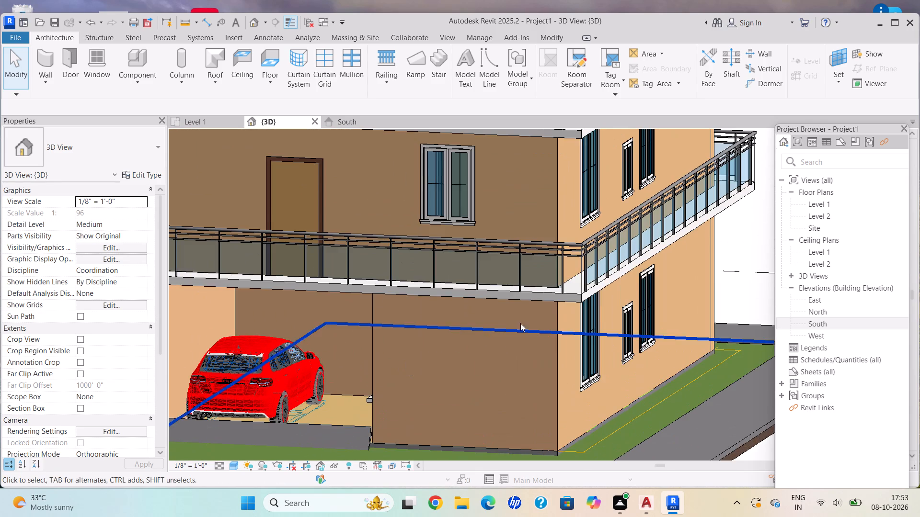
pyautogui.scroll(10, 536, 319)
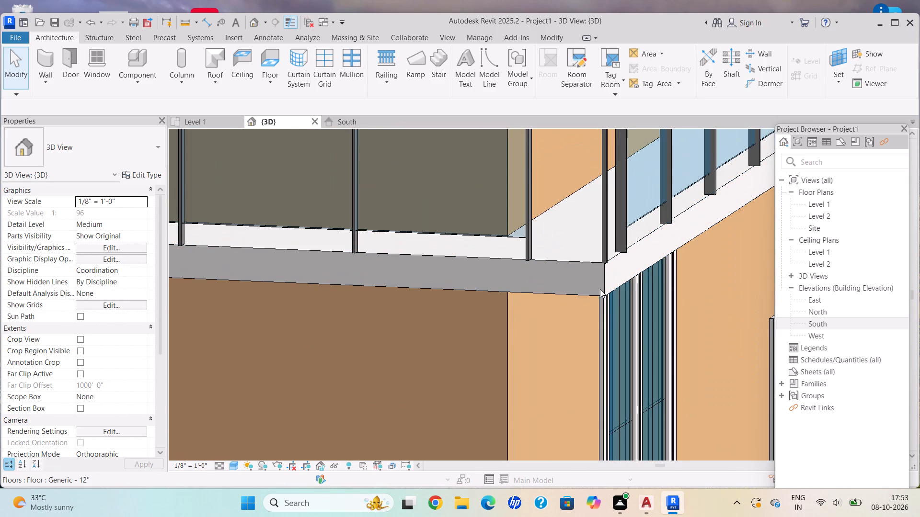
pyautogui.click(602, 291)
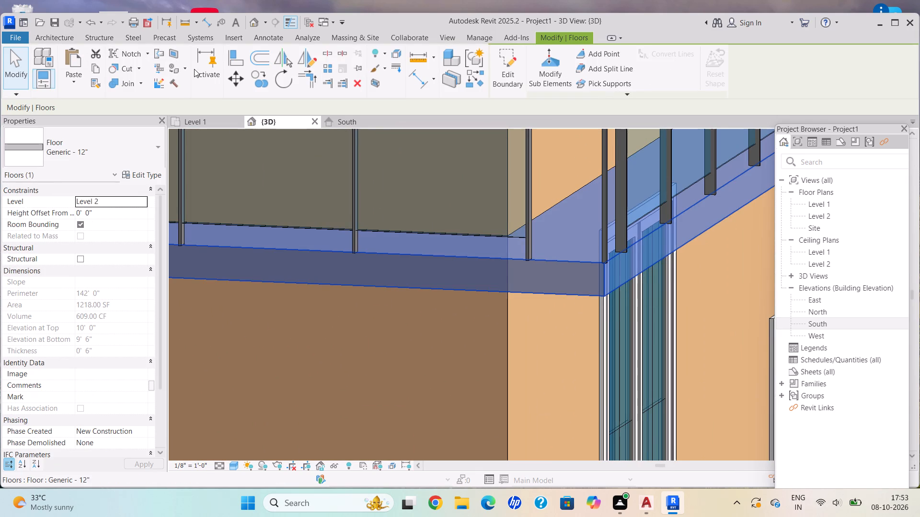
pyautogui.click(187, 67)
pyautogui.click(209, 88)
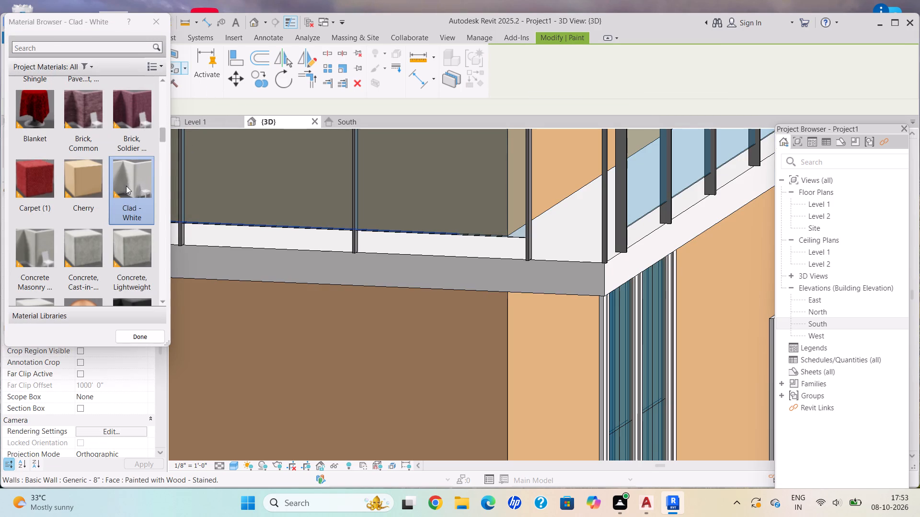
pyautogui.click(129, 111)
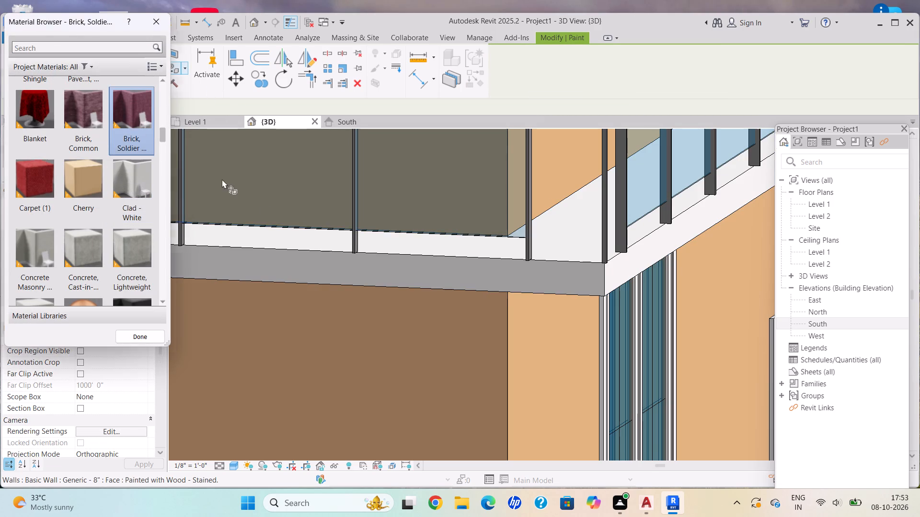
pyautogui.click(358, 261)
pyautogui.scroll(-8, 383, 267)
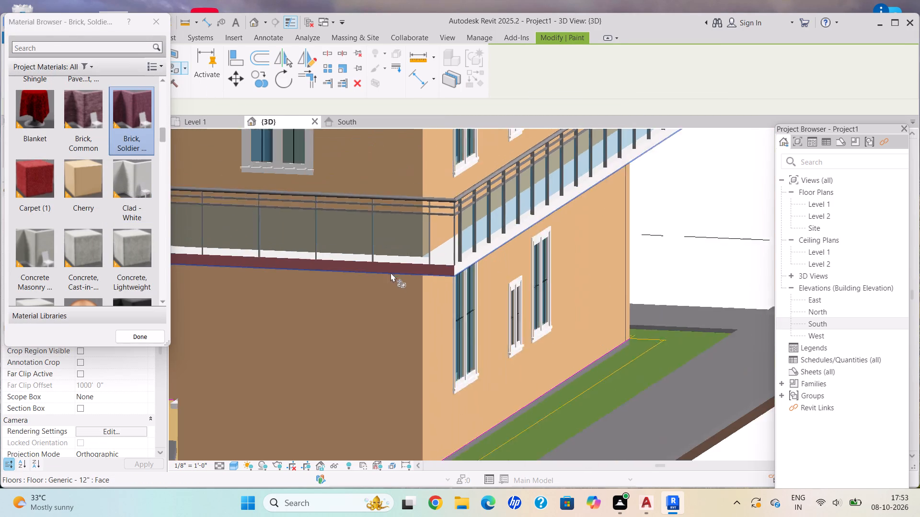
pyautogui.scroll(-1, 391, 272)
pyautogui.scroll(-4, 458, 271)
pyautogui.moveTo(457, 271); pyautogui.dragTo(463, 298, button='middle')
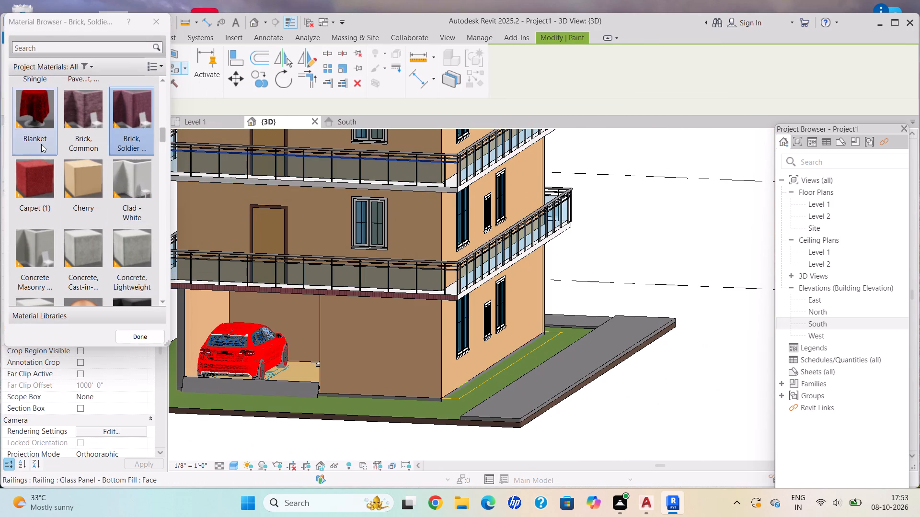
# Paint the lowest balcony slab's front edge and the adjoining side edge with the Carpet (1) material.
pyautogui.click(36, 180)
pyautogui.scroll(10, 432, 307)
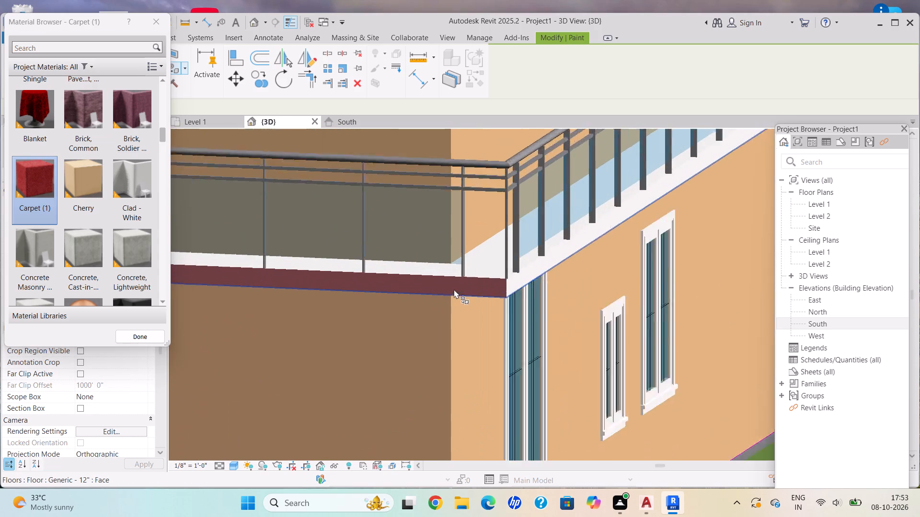
pyautogui.scroll(1, 454, 289)
pyautogui.click(460, 288)
pyautogui.click(580, 255)
pyautogui.scroll(-4, 580, 255)
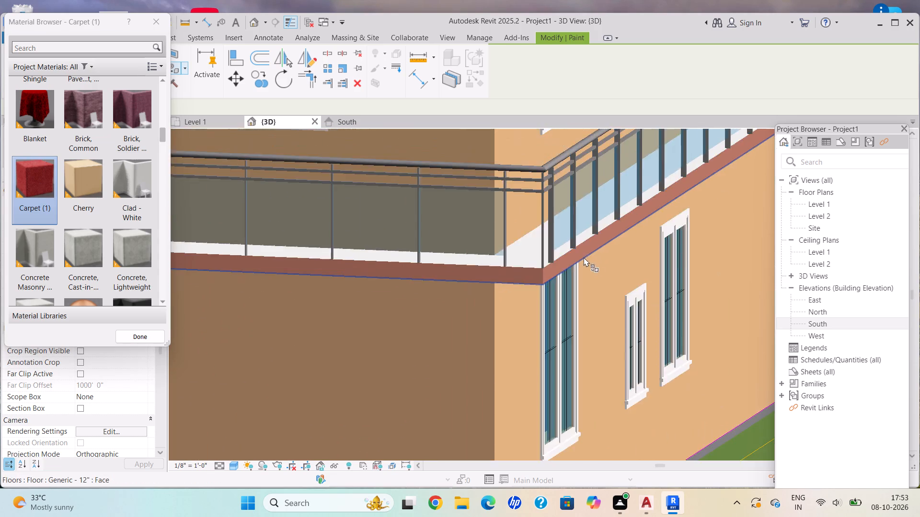
pyautogui.scroll(-11, 584, 257)
# Paint the lowest balcony slab's rear edge, top surface and remaining side edge with Carpet (1).
pyautogui.keyDown('shift'); pyautogui.middleClick(608, 224); pyautogui.keyUp('shift')
pyautogui.keyDown('shift'); pyautogui.moveTo(601, 222); pyautogui.dragTo(558, 220, button='middle'); pyautogui.keyUp('shift')
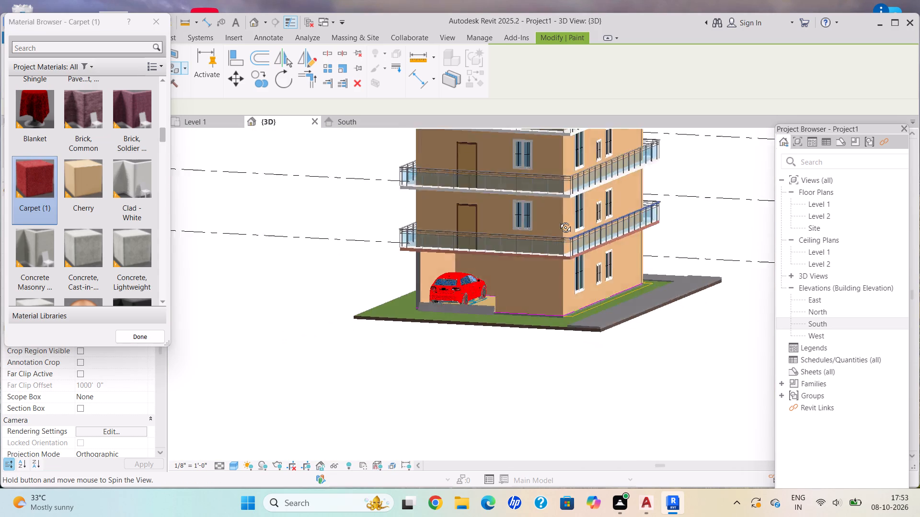
pyautogui.keyDown('shift'); pyautogui.moveTo(558, 220); pyautogui.dragTo(409, 242, button='middle'); pyautogui.keyUp('shift')
pyautogui.keyDown('shift'); pyautogui.middleClick(340, 243); pyautogui.keyUp('shift')
pyautogui.keyDown('shift'); pyautogui.moveTo(626, 256); pyautogui.dragTo(565, 237, button='middle'); pyautogui.keyUp('shift')
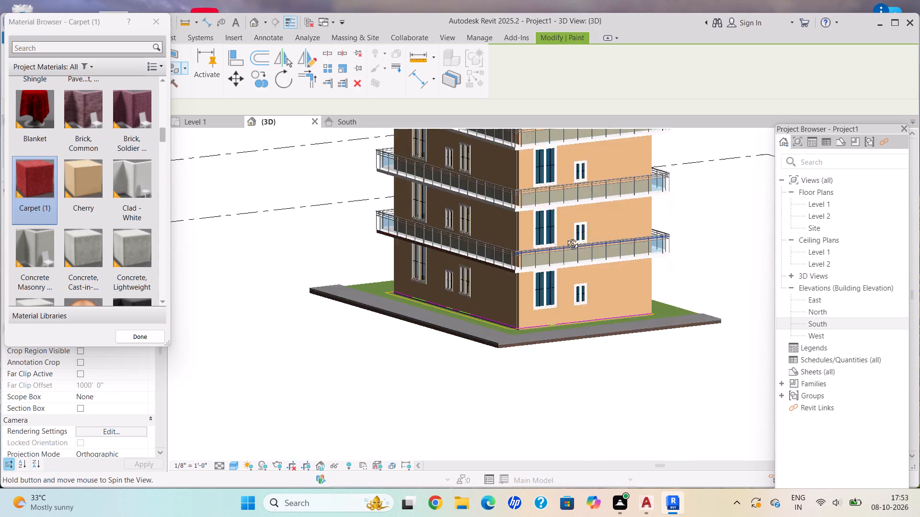
pyautogui.keyDown('shift'); pyautogui.moveTo(565, 237); pyautogui.dragTo(563, 236, button='middle'); pyautogui.keyUp('shift')
pyautogui.scroll(19, 540, 252)
pyautogui.click(509, 316)
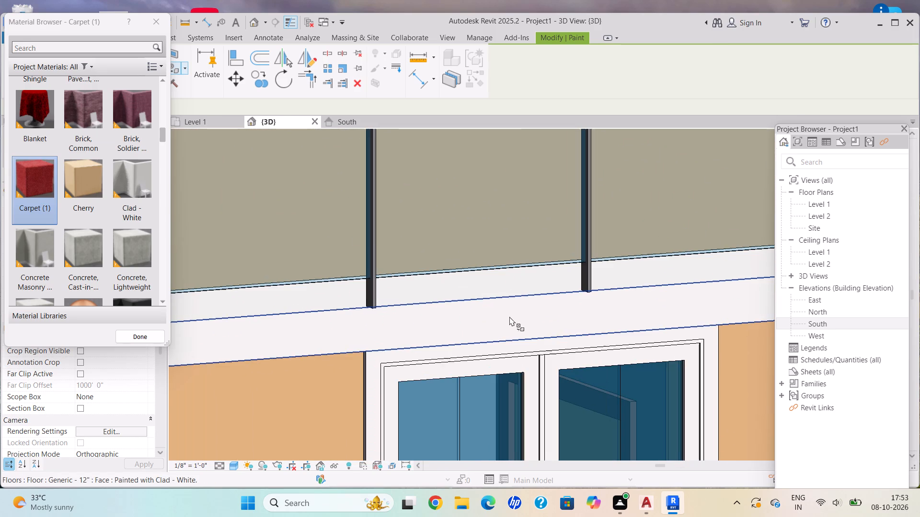
pyautogui.click(501, 288)
pyautogui.scroll(-18, 502, 288)
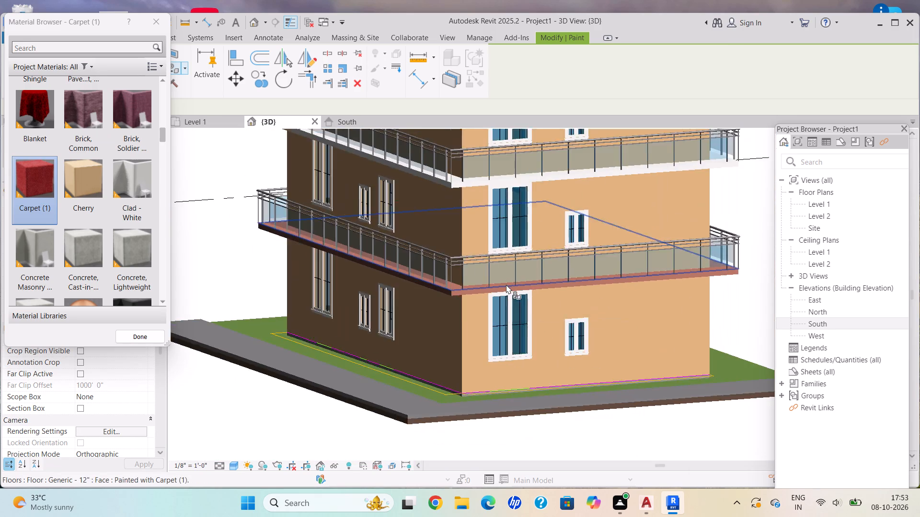
pyautogui.keyDown('shift'); pyautogui.moveTo(644, 266); pyautogui.dragTo(517, 284, button='middle'); pyautogui.keyUp('shift')
pyautogui.keyDown('shift'); pyautogui.scroll(-1, 517, 284); pyautogui.keyUp('shift')
pyautogui.scroll(16, 497, 286)
pyautogui.click(527, 319)
pyautogui.scroll(-3, 525, 312)
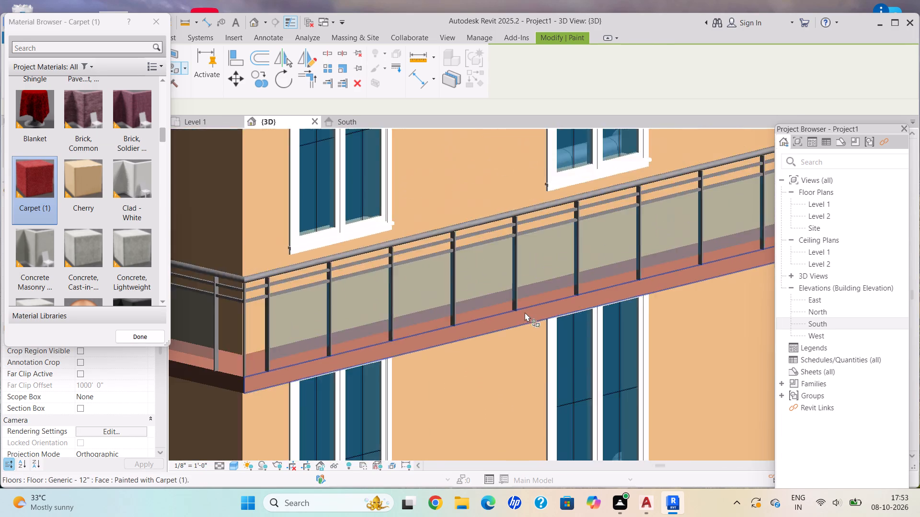
# Paint the middle balcony slab's rear edge and the side edge beside it with Carpet (1).
pyautogui.scroll(-10, 525, 312)
pyautogui.keyDown('shift'); pyautogui.moveTo(510, 274); pyautogui.dragTo(517, 299, button='middle'); pyautogui.keyUp('shift')
pyautogui.scroll(4, 472, 256)
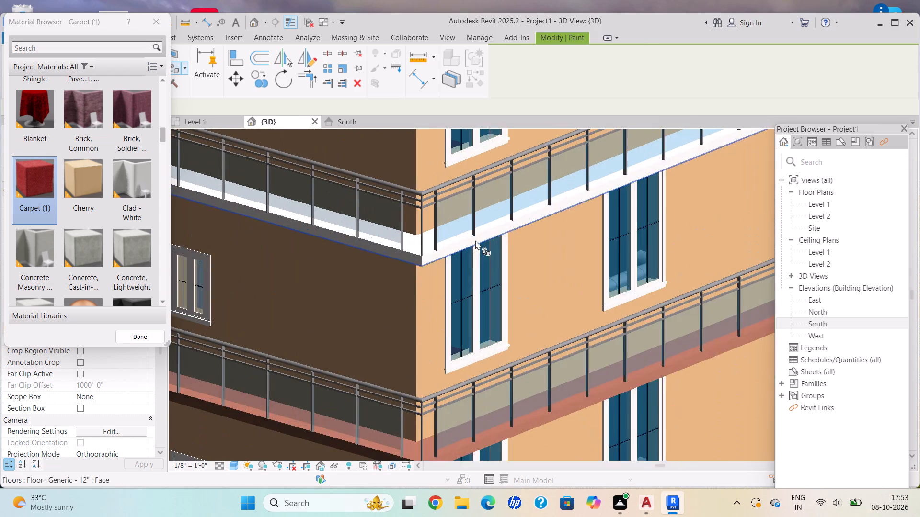
pyautogui.scroll(13, 475, 240)
pyautogui.click(479, 234)
pyautogui.scroll(-7, 438, 240)
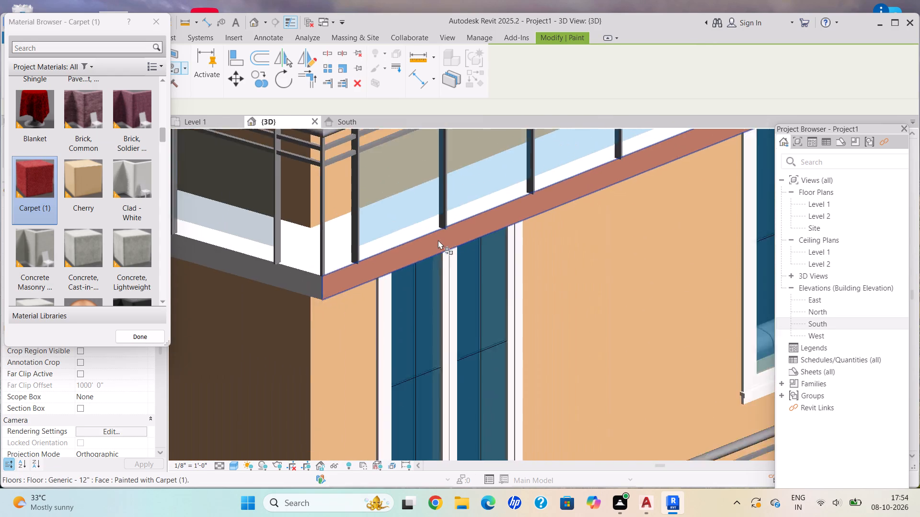
pyautogui.keyDown('shift'); pyautogui.moveTo(435, 239); pyautogui.dragTo(487, 226, button='middle'); pyautogui.keyUp('shift')
pyautogui.scroll(-1, 477, 220)
pyautogui.moveTo(476, 244); pyautogui.dragTo(434, 343, button='middle')
pyautogui.moveTo(431, 346); pyautogui.dragTo(426, 351, button='middle')
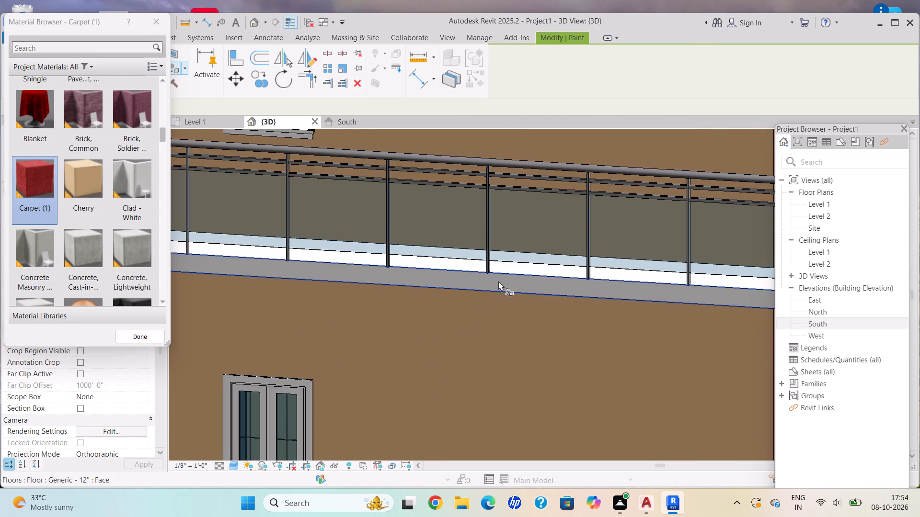
pyautogui.click(498, 281)
# Paint the middle balcony slab's other side edge, top surface and front edge with Carpet (1).
pyautogui.scroll(-9, 438, 276)
pyautogui.keyDown('shift'); pyautogui.moveTo(444, 261); pyautogui.dragTo(607, 278, button='middle'); pyautogui.keyUp('shift')
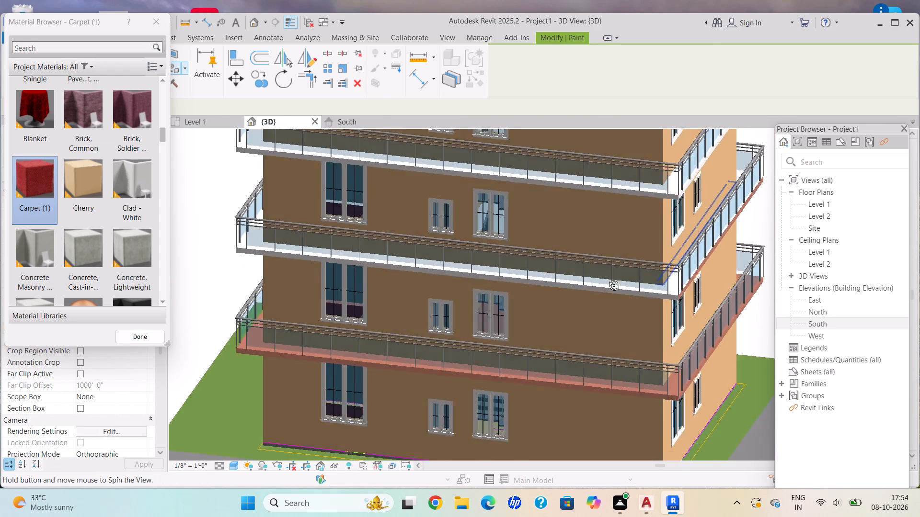
pyautogui.keyDown('shift'); pyautogui.moveTo(607, 278); pyautogui.dragTo(605, 271, button='middle'); pyautogui.keyUp('shift')
pyautogui.scroll(11, 613, 269)
pyautogui.click(689, 282)
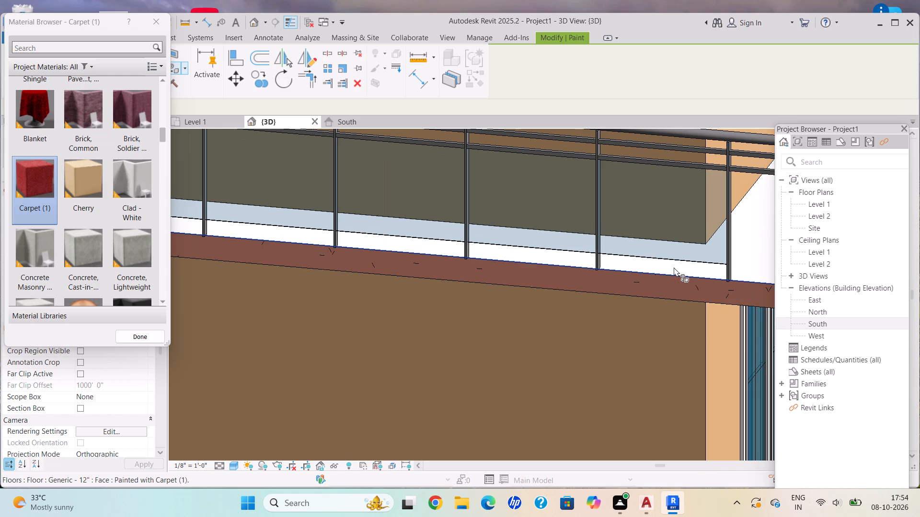
pyautogui.click(674, 267)
pyautogui.scroll(-13, 662, 267)
pyautogui.keyDown('shift'); pyautogui.moveTo(475, 239); pyautogui.dragTo(616, 275, button='middle'); pyautogui.keyUp('shift')
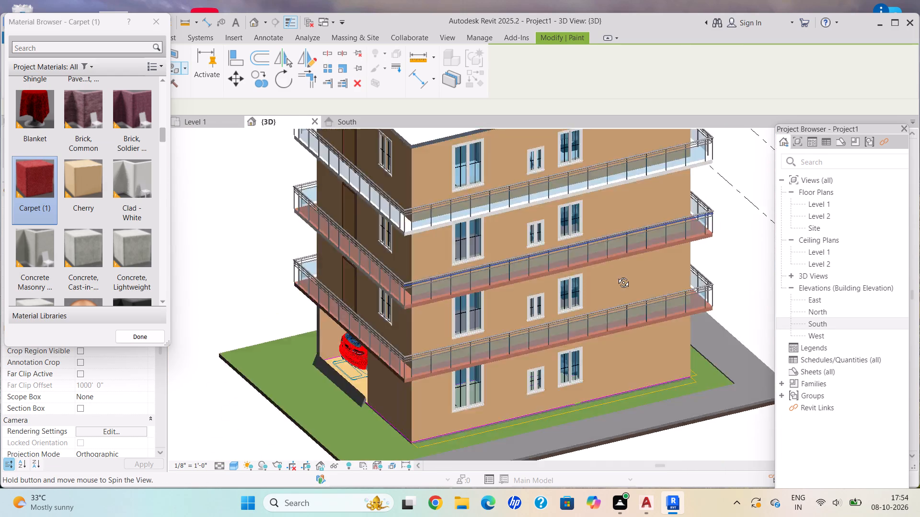
pyautogui.keyDown('shift'); pyautogui.moveTo(616, 275); pyautogui.dragTo(654, 249, button='middle'); pyautogui.keyUp('shift')
pyautogui.scroll(13, 579, 273)
pyautogui.click(565, 280)
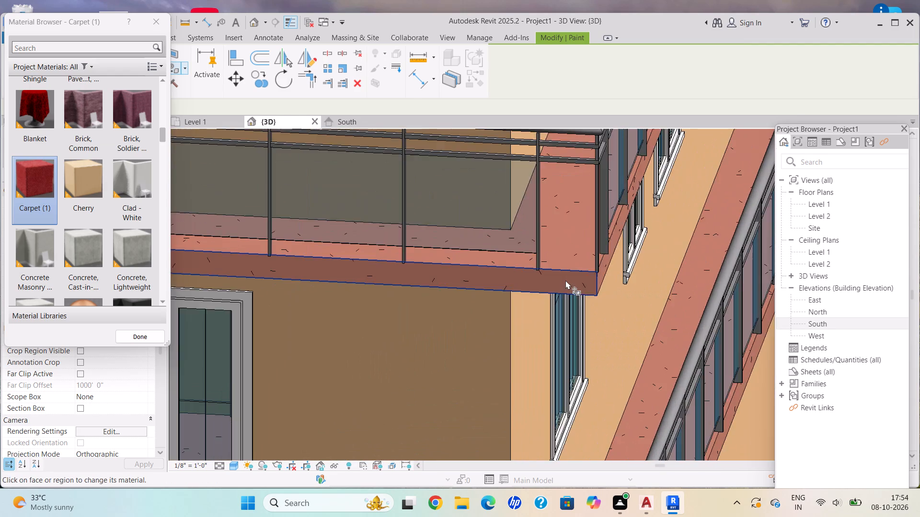
# Paint the top balcony slab's front edge, adjoining side edge and top surface with Carpet (1).
pyautogui.scroll(-10, 565, 280)
pyautogui.moveTo(517, 225); pyautogui.dragTo(487, 377, button='middle')
pyautogui.scroll(10, 474, 312)
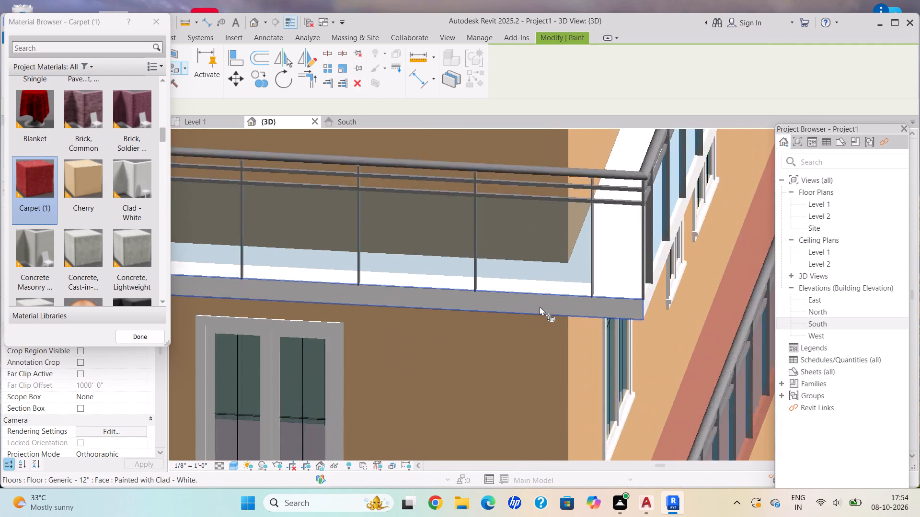
pyautogui.scroll(1, 540, 306)
pyautogui.click(540, 306)
pyautogui.scroll(-4, 632, 345)
pyautogui.keyDown('shift'); pyautogui.moveTo(607, 337); pyautogui.dragTo(506, 364, button='middle'); pyautogui.keyUp('shift')
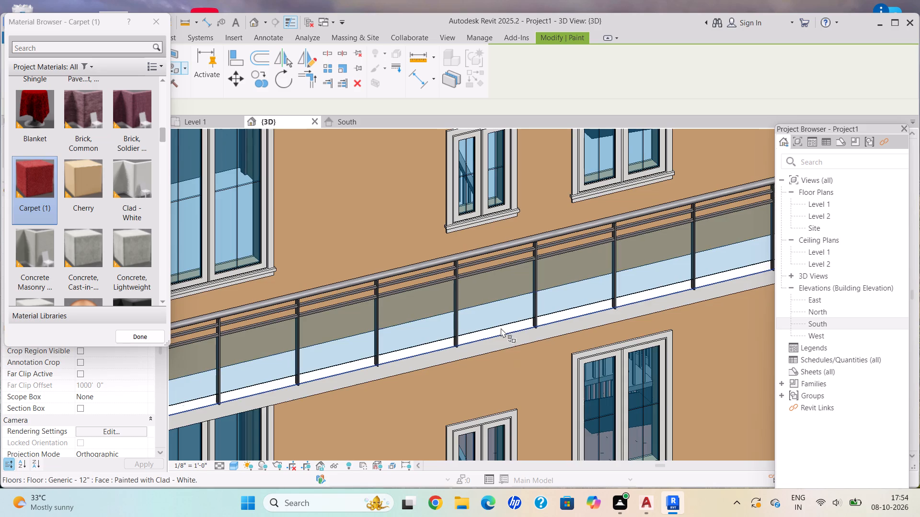
pyautogui.click(513, 340)
pyautogui.click(502, 325)
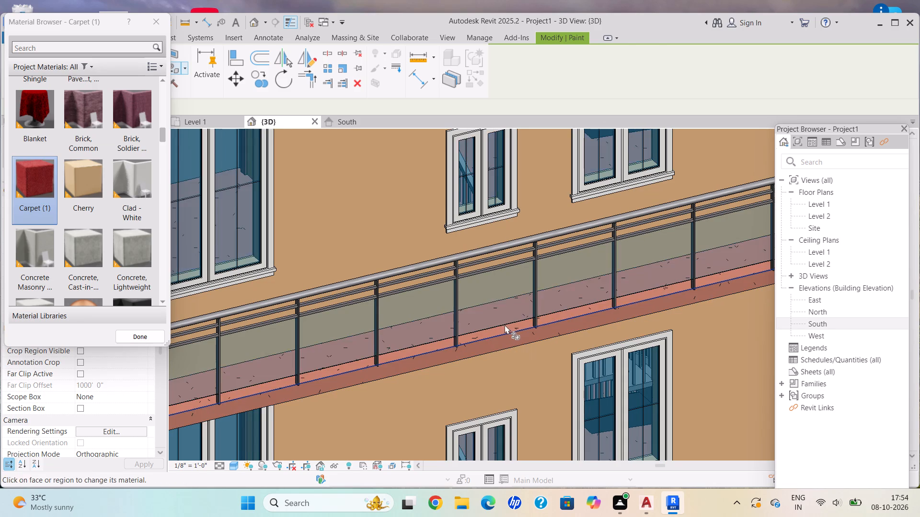
# Paint the top balcony slab's rear edge with Carpet (1).
pyautogui.scroll(-15, 506, 325)
pyautogui.keyDown('shift'); pyautogui.moveTo(547, 295); pyautogui.dragTo(344, 237, button='middle'); pyautogui.keyUp('shift')
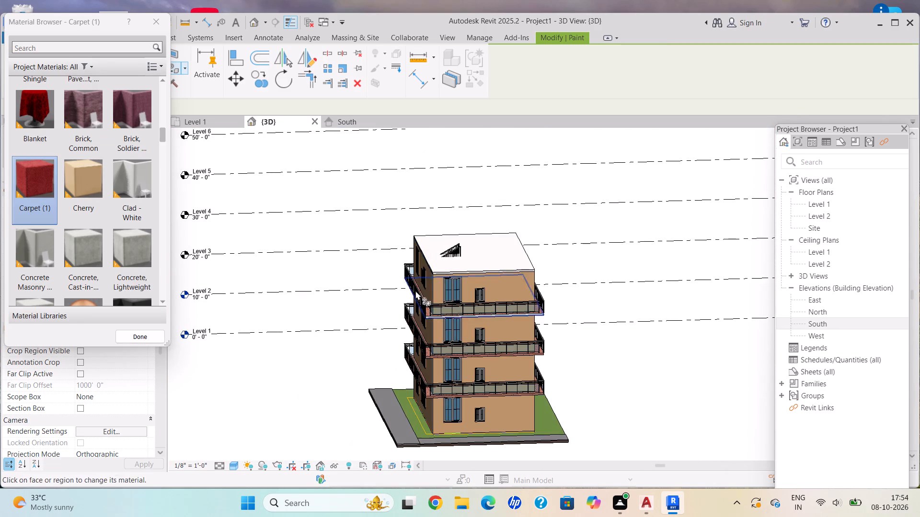
pyautogui.scroll(14, 463, 293)
pyautogui.click(546, 352)
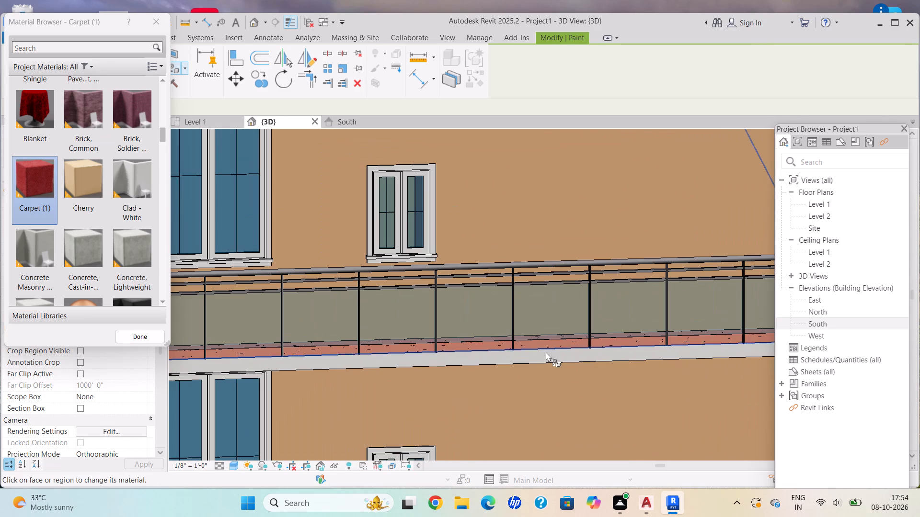
pyautogui.click(550, 358)
pyautogui.click(550, 355)
# Paint the top surface of the building's roof with Carpet (1).
pyautogui.scroll(2, 550, 354)
pyautogui.scroll(-5, 542, 328)
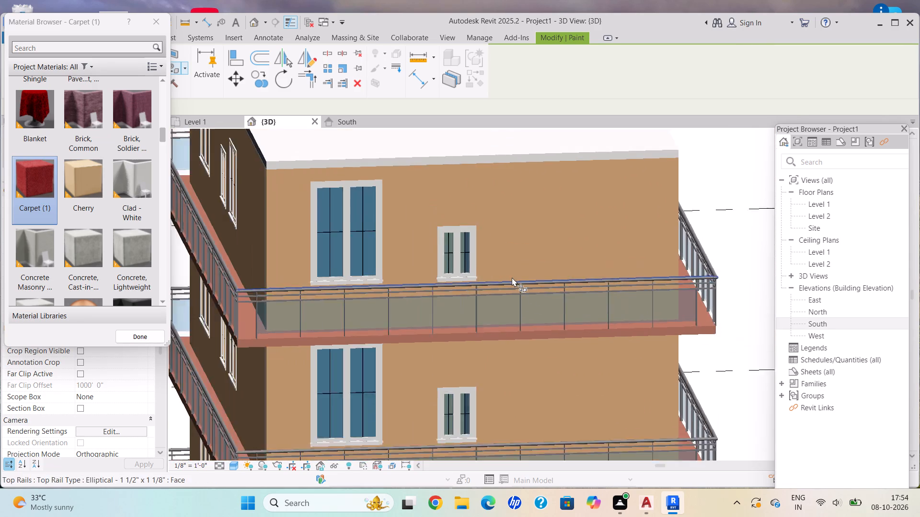
pyautogui.moveTo(510, 286); pyautogui.dragTo(484, 397, button='middle')
pyautogui.scroll(-5, 512, 277)
pyautogui.click(469, 296)
pyautogui.scroll(3, 466, 292)
pyautogui.scroll(-1, 469, 283)
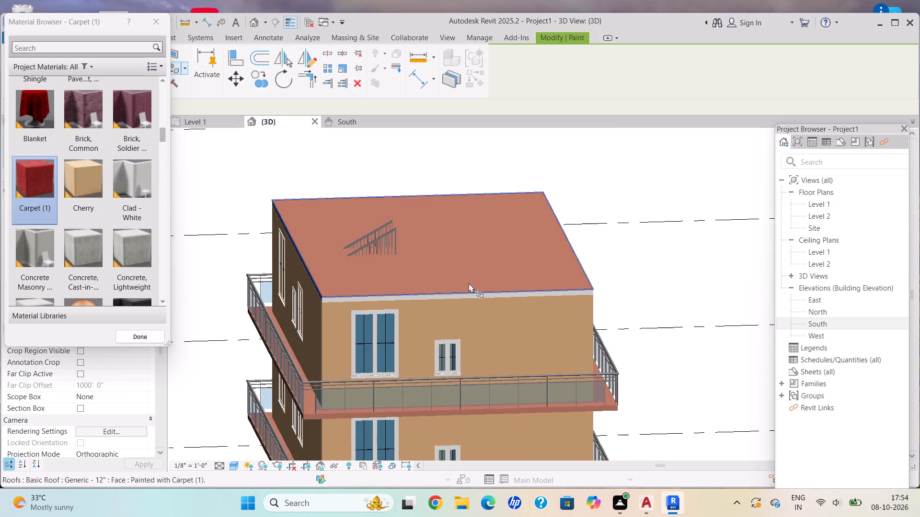
# Examine the painted roof and balcony slabs from different sides of the building.
pyautogui.scroll(-2, 469, 283)
pyautogui.moveTo(492, 315); pyautogui.dragTo(633, 287, button='middle')
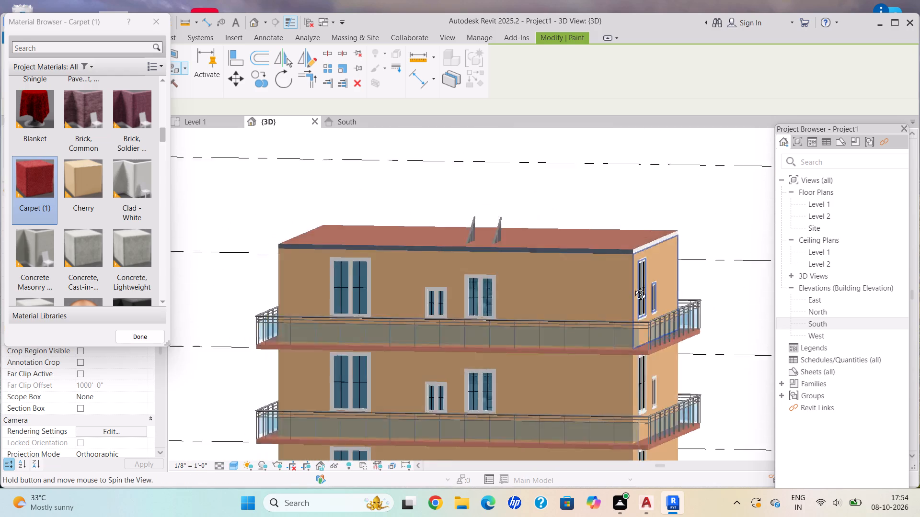
pyautogui.moveTo(633, 287); pyautogui.dragTo(844, 324, button='middle')
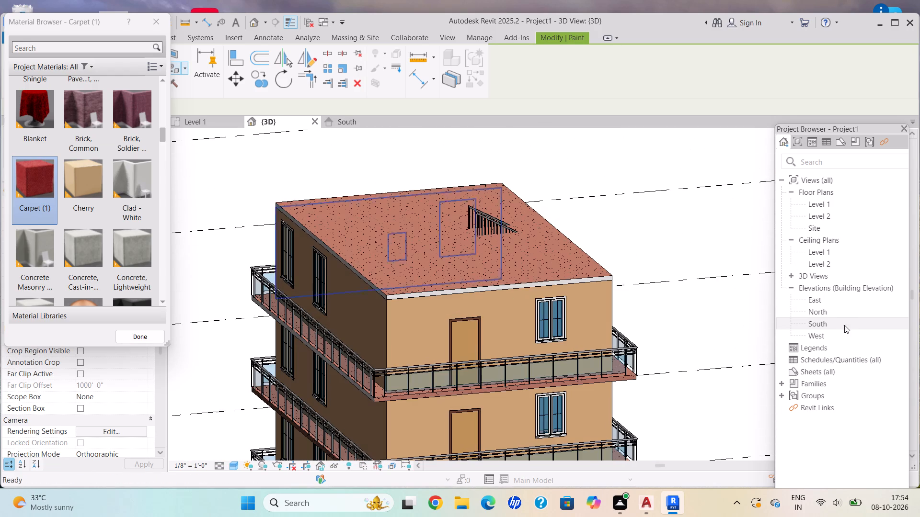
pyautogui.scroll(4, 497, 279)
pyautogui.scroll(-8, 482, 303)
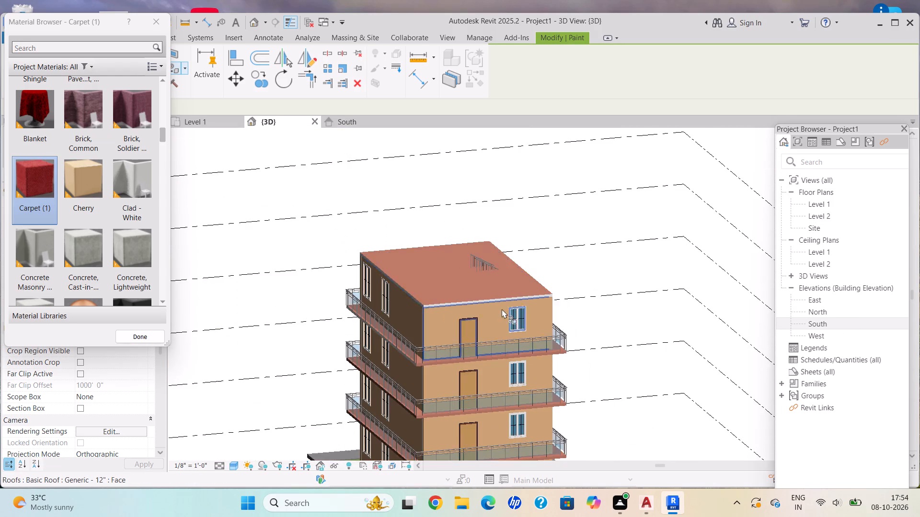
pyautogui.keyDown('shift'); pyautogui.moveTo(504, 308); pyautogui.dragTo(638, 268, button='middle'); pyautogui.keyUp('shift')
pyautogui.scroll(-4, 627, 324)
pyautogui.moveTo(608, 316); pyautogui.dragTo(632, 331, button='middle')
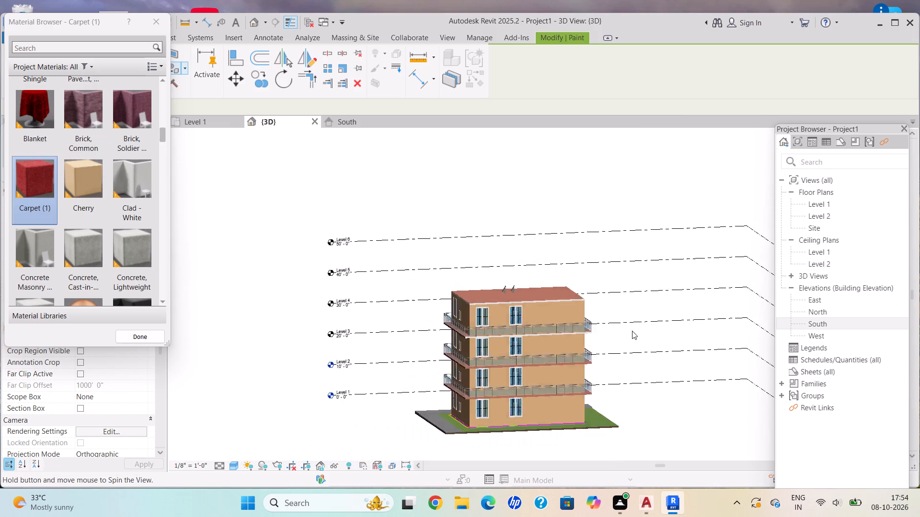
pyautogui.scroll(8, 615, 352)
pyautogui.press('Escape')
pyautogui.scroll(7, 467, 195)
pyautogui.scroll(-4, 470, 193)
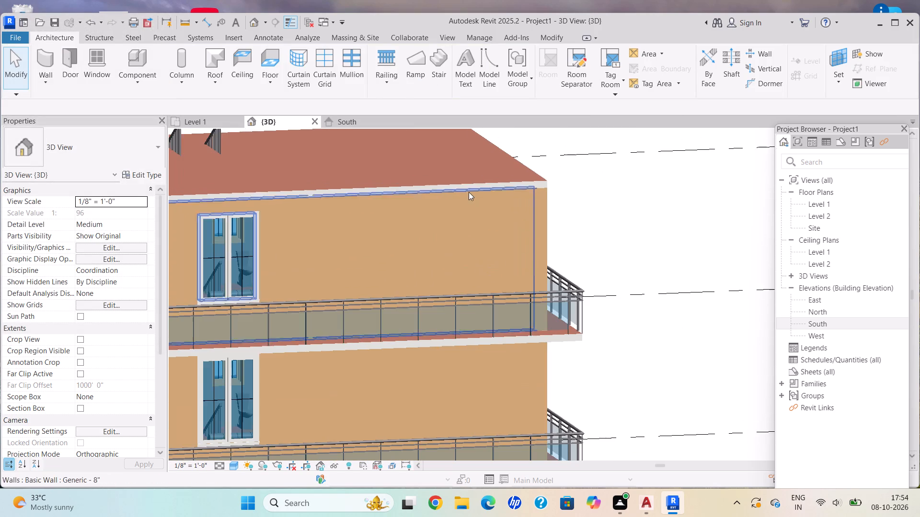
# Paint the roof's edge above the wall with three windows per floor with Clad - White.
pyautogui.click(315, 194)
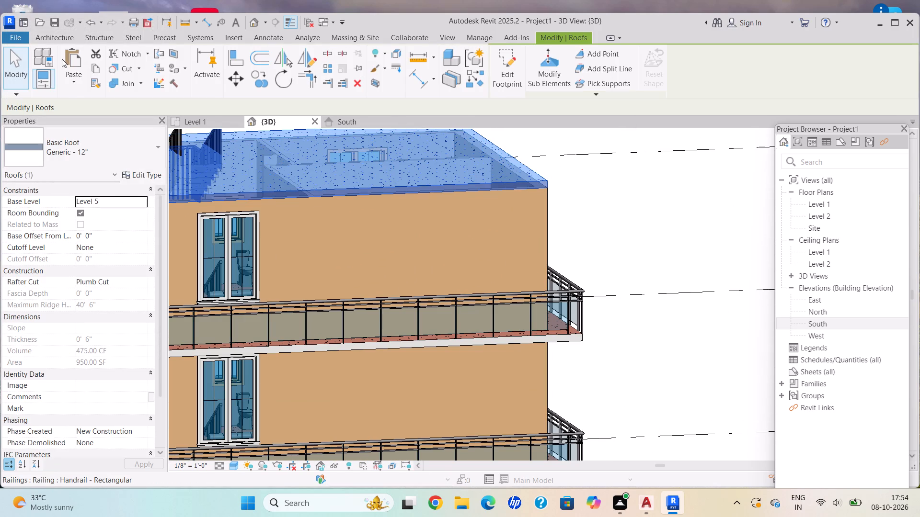
pyautogui.click(184, 67)
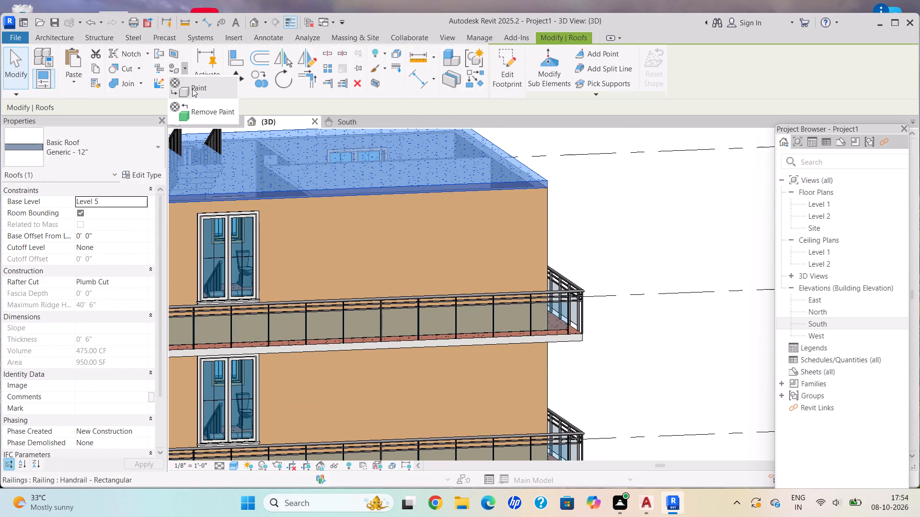
pyautogui.click(192, 88)
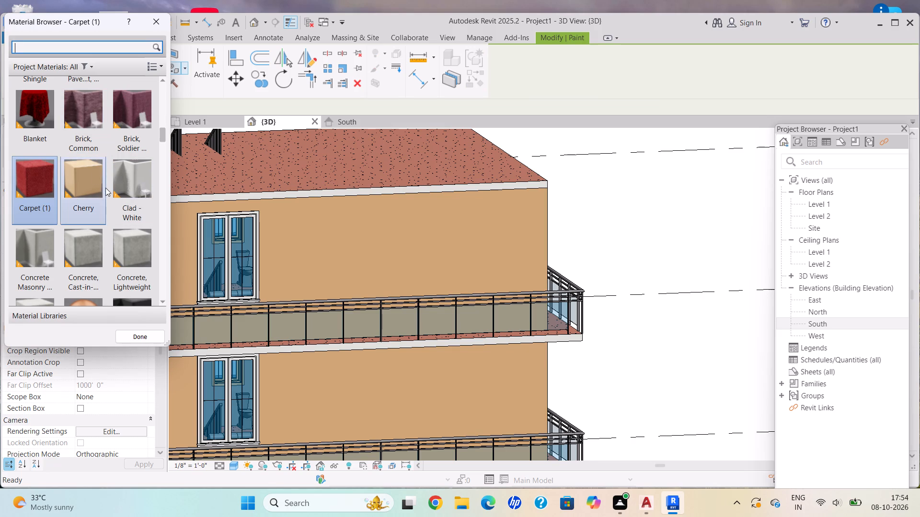
pyautogui.click(121, 182)
pyautogui.scroll(-3, 521, 263)
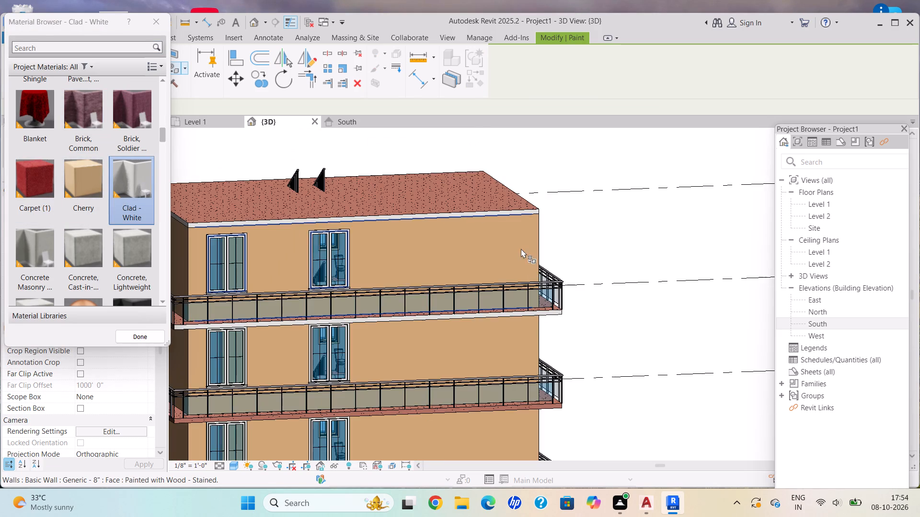
pyautogui.keyDown('shift'); pyautogui.moveTo(519, 247); pyautogui.dragTo(392, 271, button='middle'); pyautogui.keyUp('shift')
pyautogui.keyDown('shift'); pyautogui.scroll(-1, 392, 271); pyautogui.keyUp('shift')
pyautogui.scroll(13, 431, 247)
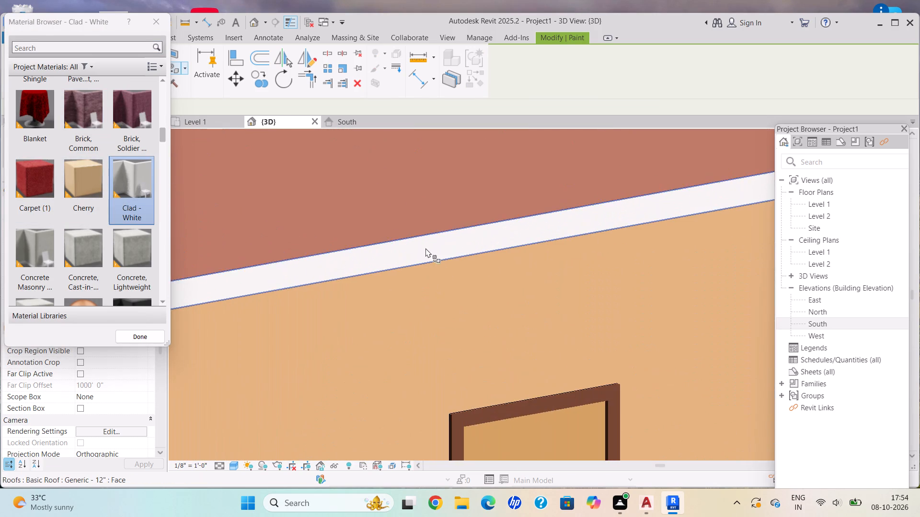
pyautogui.scroll(-8, 425, 244)
pyautogui.keyDown('shift'); pyautogui.moveTo(436, 247); pyautogui.dragTo(287, 240, button='middle'); pyautogui.keyUp('shift')
pyautogui.scroll(3, 471, 233)
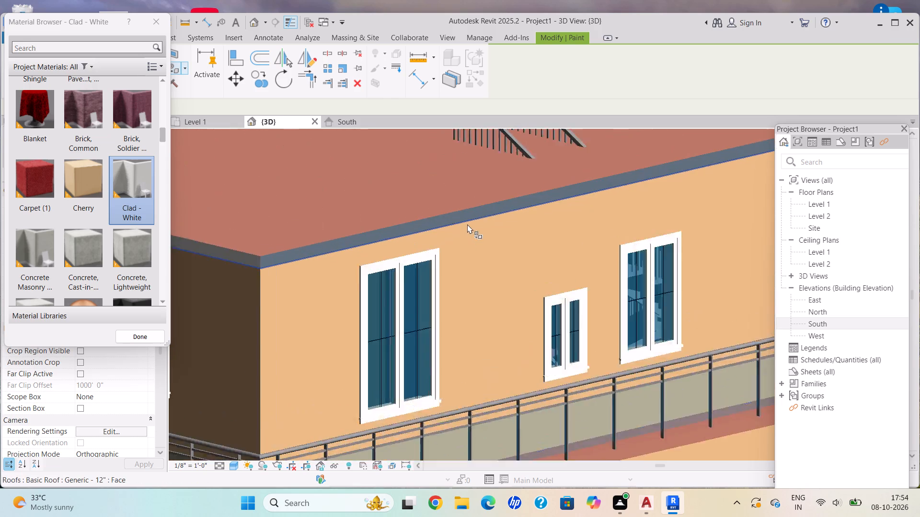
pyautogui.scroll(6, 467, 224)
pyautogui.click(470, 207)
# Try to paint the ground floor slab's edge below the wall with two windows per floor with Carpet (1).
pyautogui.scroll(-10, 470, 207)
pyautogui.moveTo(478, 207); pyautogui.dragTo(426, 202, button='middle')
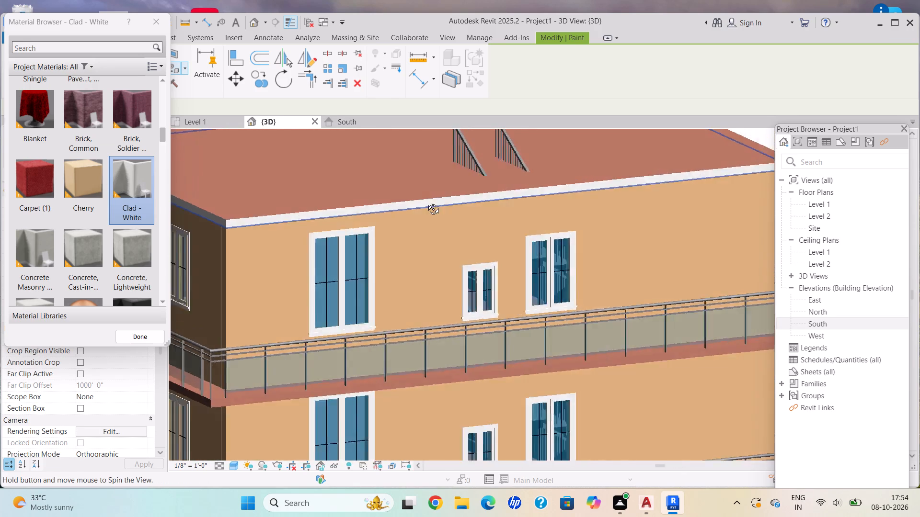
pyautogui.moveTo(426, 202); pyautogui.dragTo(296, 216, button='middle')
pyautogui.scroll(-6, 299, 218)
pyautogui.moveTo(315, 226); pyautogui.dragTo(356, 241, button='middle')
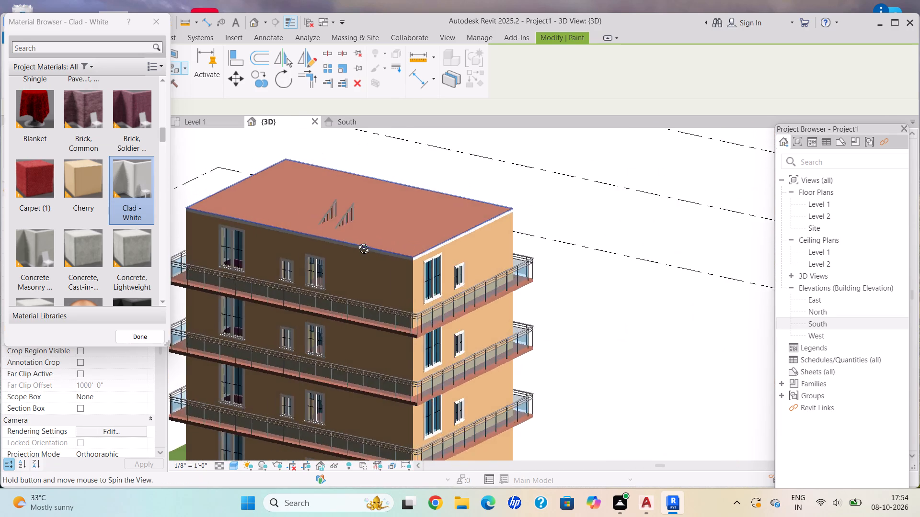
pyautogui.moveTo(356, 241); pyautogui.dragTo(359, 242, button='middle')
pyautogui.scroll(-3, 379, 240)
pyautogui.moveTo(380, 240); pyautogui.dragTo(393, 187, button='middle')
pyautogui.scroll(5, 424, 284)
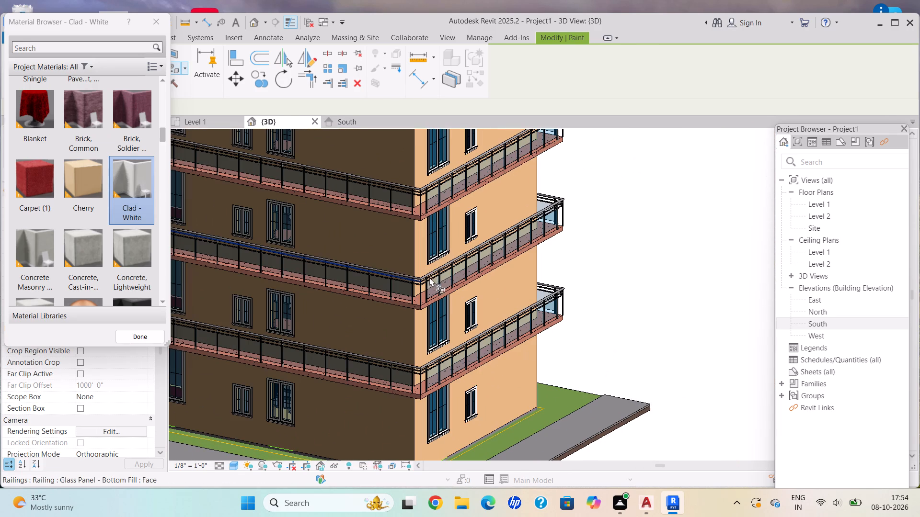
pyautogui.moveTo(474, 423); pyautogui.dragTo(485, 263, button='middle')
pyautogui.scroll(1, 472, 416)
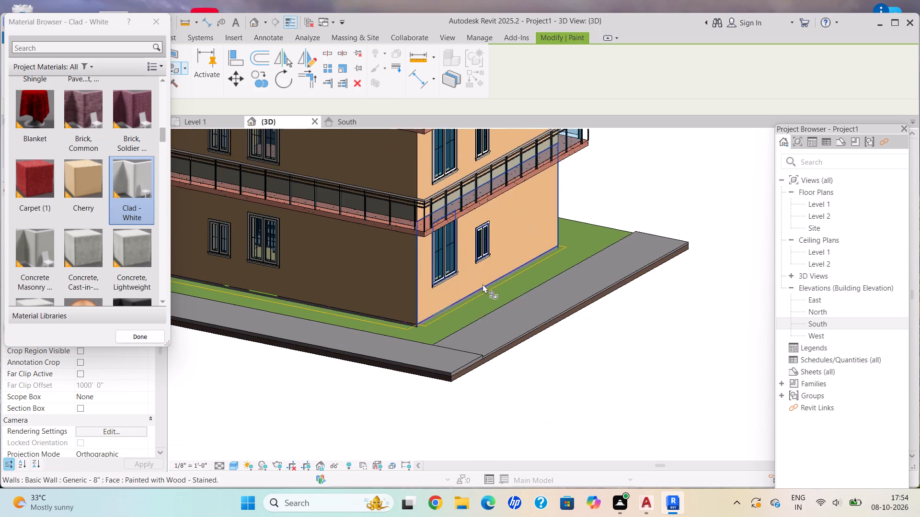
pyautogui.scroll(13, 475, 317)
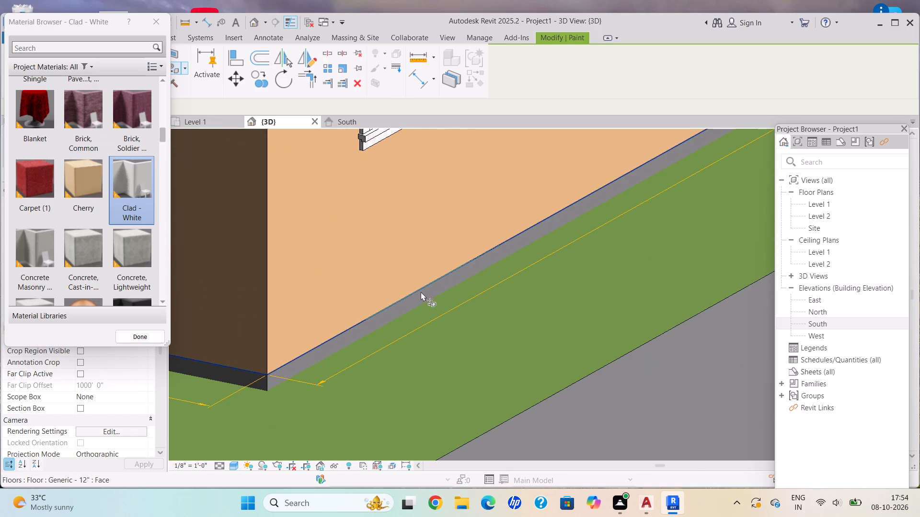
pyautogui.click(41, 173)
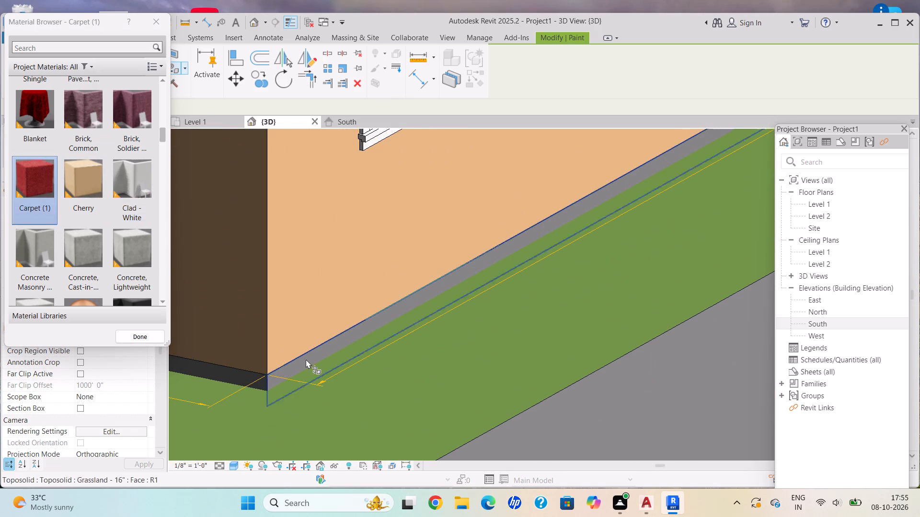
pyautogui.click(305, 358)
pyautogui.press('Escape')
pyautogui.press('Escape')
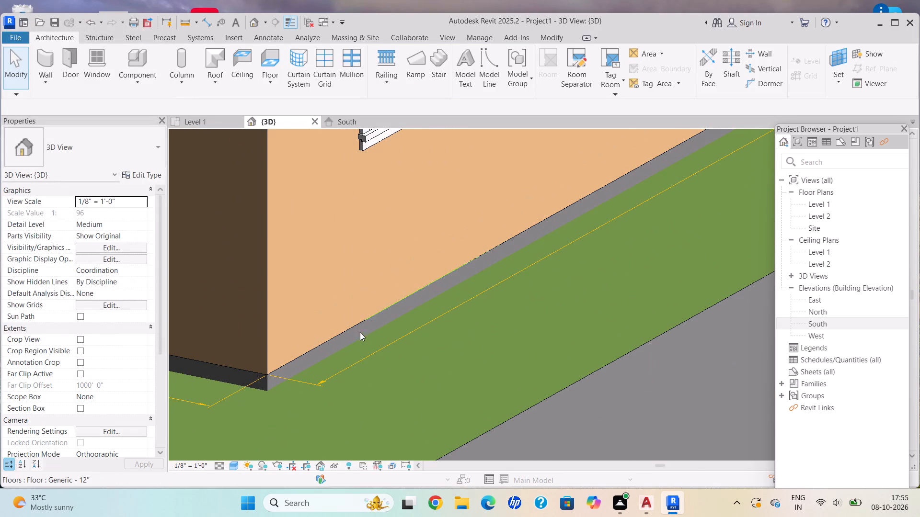
# Select the Level 1 floor slab and paint its edge below the two-window wall with Carpet (1).
pyautogui.click(357, 326)
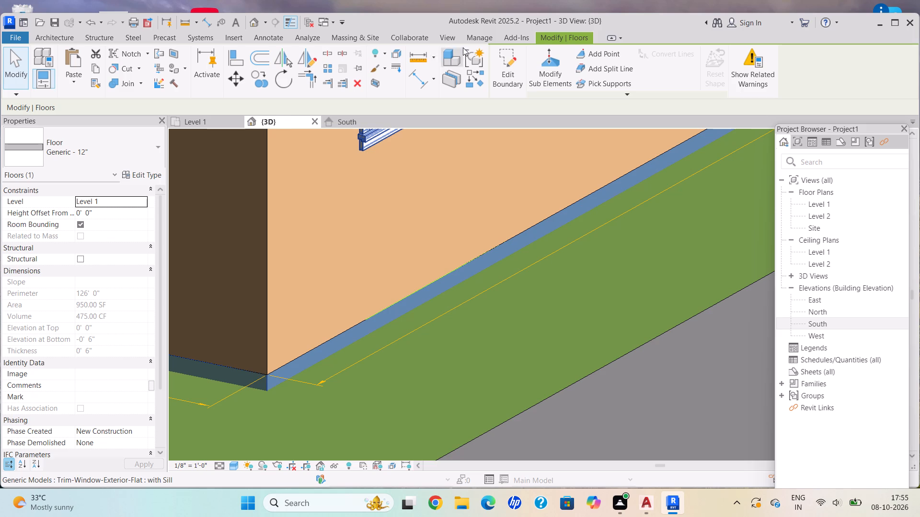
pyautogui.click(187, 67)
pyautogui.click(206, 91)
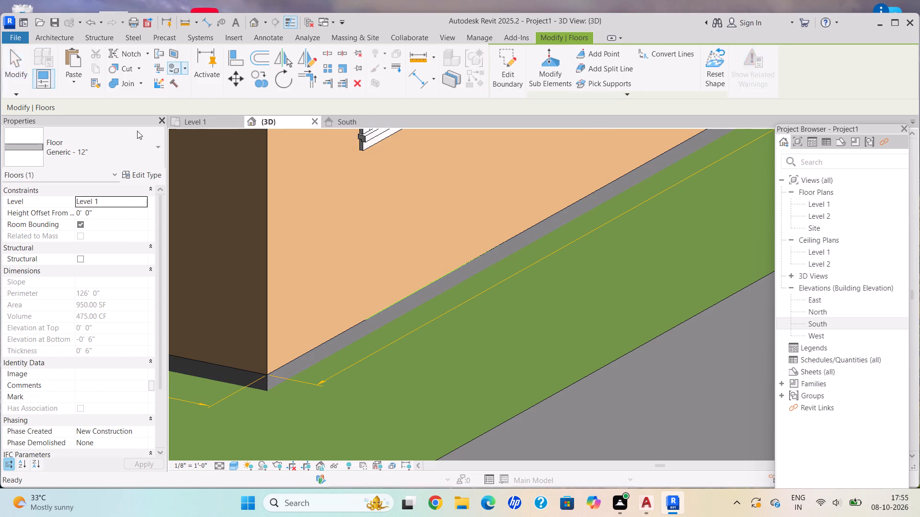
pyautogui.click(43, 179)
pyautogui.scroll(8, 379, 360)
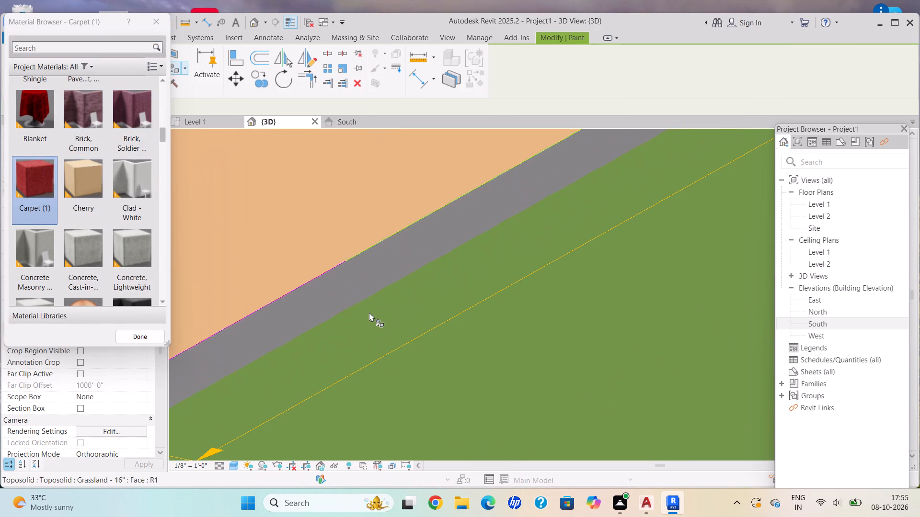
pyautogui.click(353, 290)
# Paint the Level 1 floor slab's edge below the adjoining three-window wall with Carpet (1).
pyautogui.scroll(-18, 353, 290)
pyautogui.keyDown('shift'); pyautogui.moveTo(306, 301); pyautogui.dragTo(439, 309, button='middle'); pyautogui.keyUp('shift')
pyautogui.scroll(9, 455, 195)
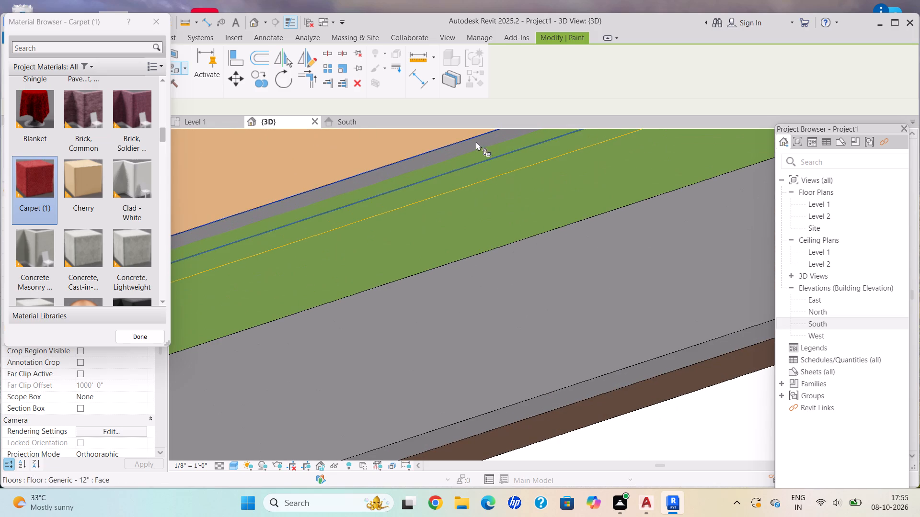
pyautogui.click(476, 141)
pyautogui.scroll(9, 416, 174)
pyautogui.click(402, 153)
# Paint the Level 1 floor slab's edge along the garage entrance side with Carpet (1).
pyautogui.scroll(-3, 402, 153)
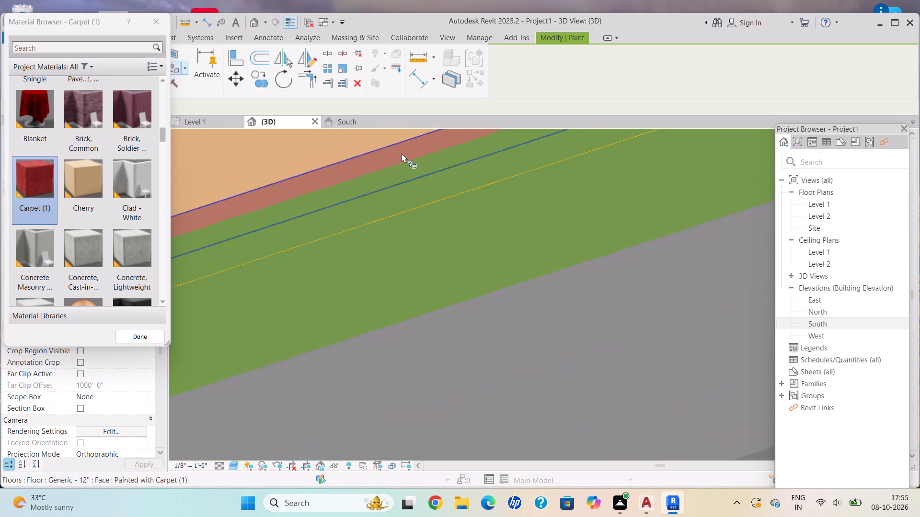
pyautogui.scroll(-13, 402, 153)
pyautogui.moveTo(336, 184); pyautogui.dragTo(606, 255, button='middle')
pyautogui.scroll(-8, 431, 274)
pyautogui.moveTo(407, 268); pyautogui.dragTo(410, 269, button='middle')
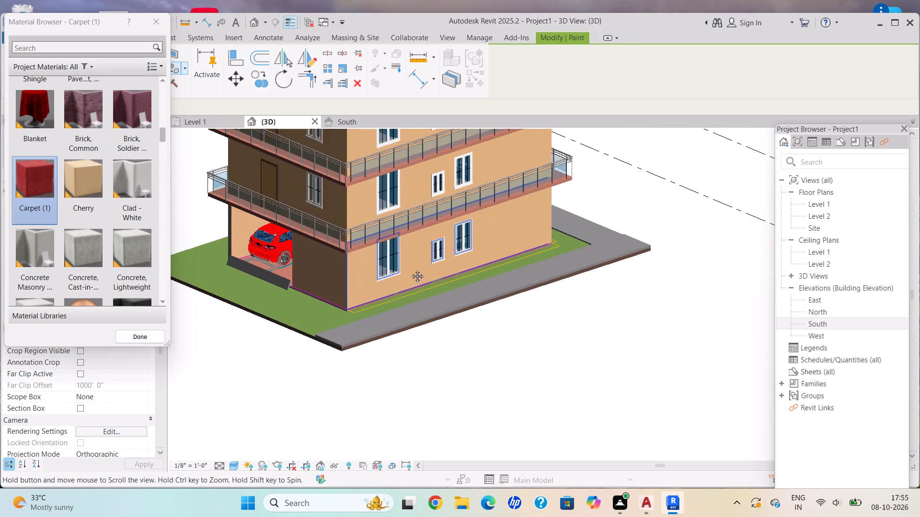
pyautogui.moveTo(410, 269); pyautogui.dragTo(549, 227, button='middle')
pyautogui.scroll(14, 502, 282)
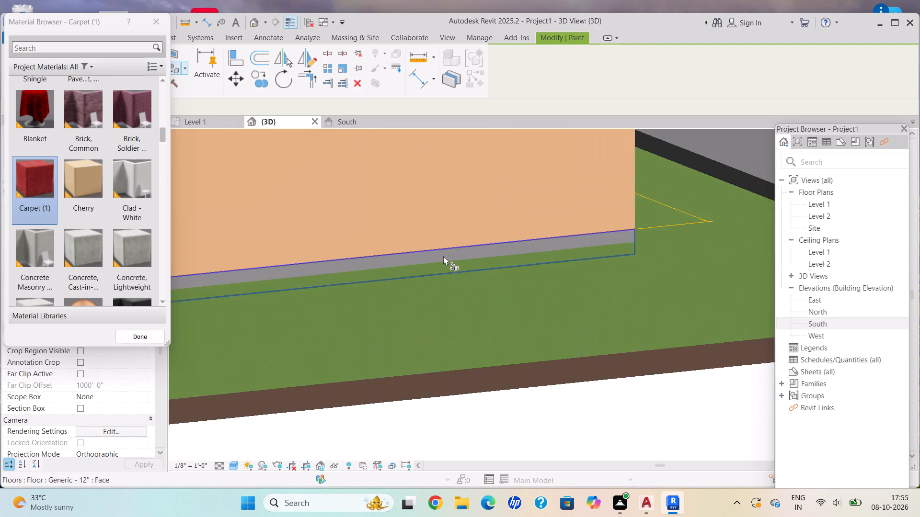
pyautogui.scroll(2, 443, 256)
pyautogui.click(438, 253)
# Paint the Level 1 floor slab's remaining edge, below the garage's outer side wall, with Carpet (1).
pyautogui.scroll(-9, 437, 253)
pyautogui.keyDown('shift'); pyautogui.moveTo(386, 239); pyautogui.dragTo(407, 244, button='middle'); pyautogui.keyUp('shift')
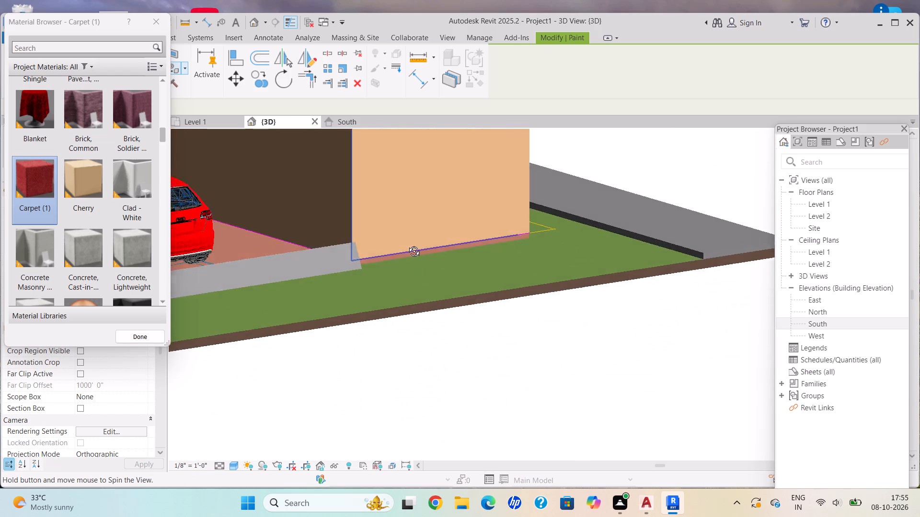
pyautogui.keyDown('shift'); pyautogui.moveTo(407, 244); pyautogui.dragTo(452, 255, button='middle'); pyautogui.keyUp('shift')
pyautogui.scroll(7, 368, 292)
pyautogui.scroll(3, 264, 322)
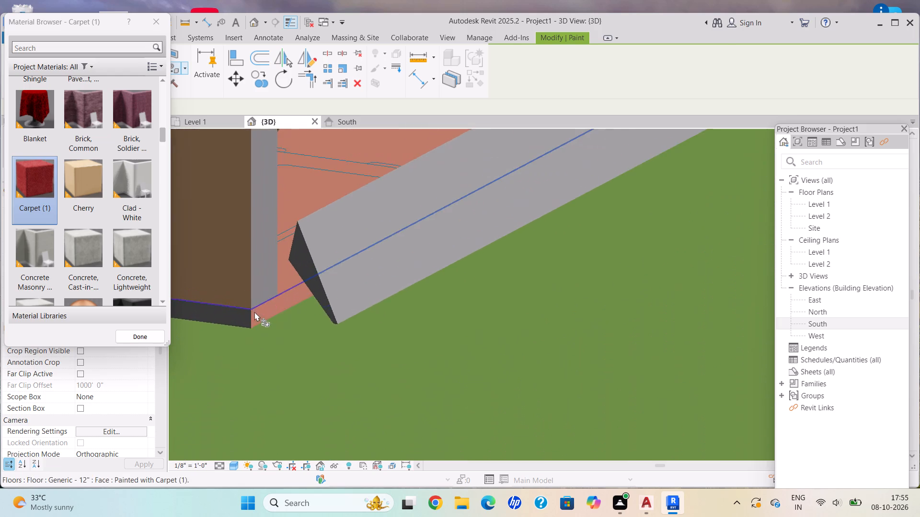
pyautogui.scroll(-1, 254, 311)
pyautogui.keyDown('shift'); pyautogui.moveTo(270, 317); pyautogui.dragTo(333, 337, button='middle'); pyautogui.keyUp('shift')
pyautogui.click(363, 250)
pyautogui.scroll(-2, 374, 266)
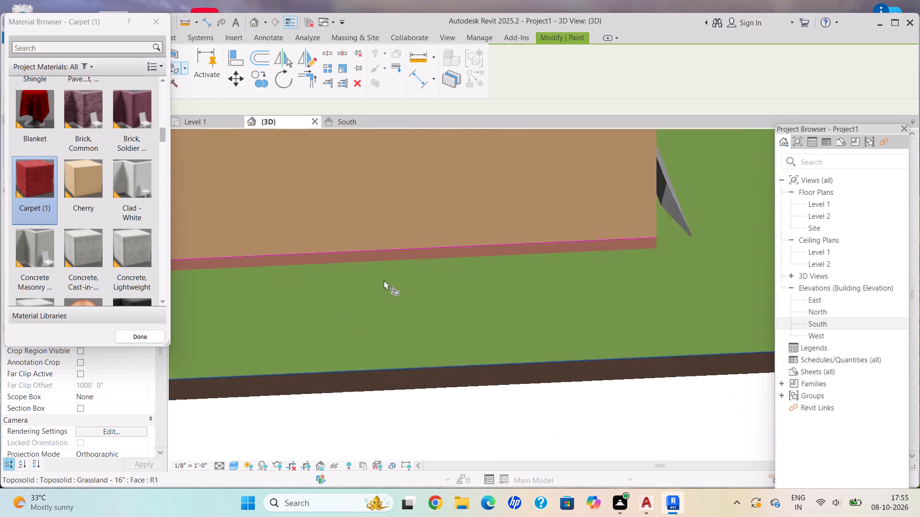
pyautogui.scroll(-12, 384, 280)
pyautogui.keyDown('shift'); pyautogui.moveTo(478, 285); pyautogui.dragTo(338, 311, button='middle'); pyautogui.keyUp('shift')
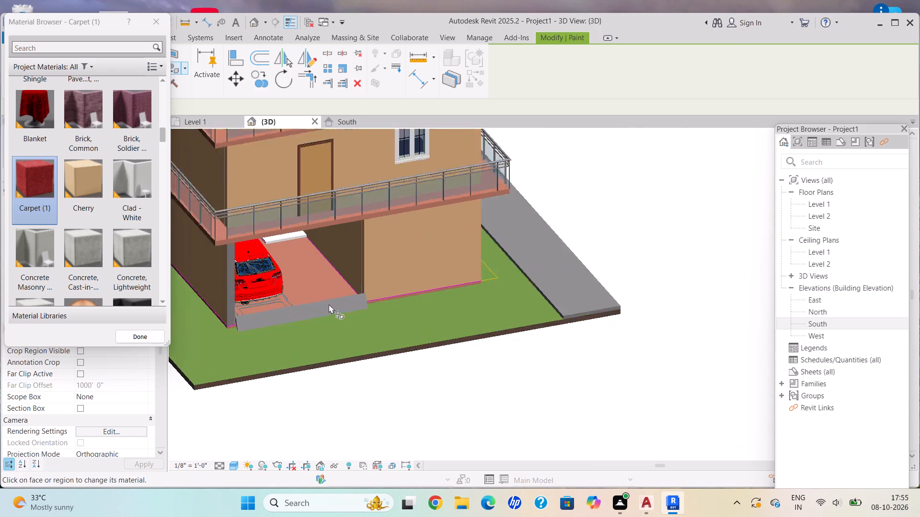
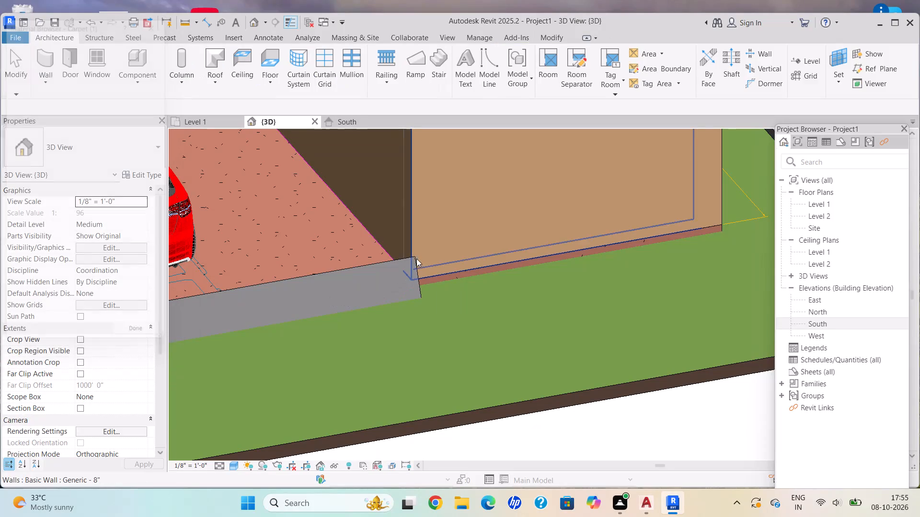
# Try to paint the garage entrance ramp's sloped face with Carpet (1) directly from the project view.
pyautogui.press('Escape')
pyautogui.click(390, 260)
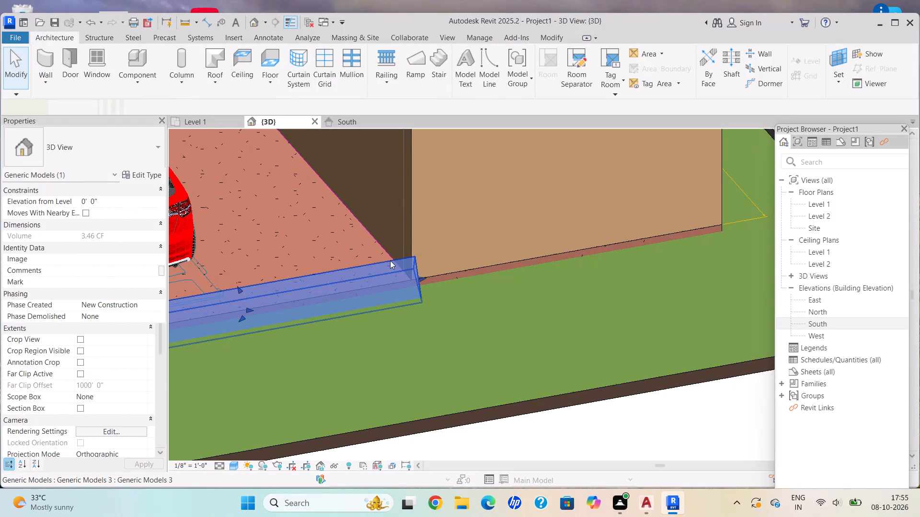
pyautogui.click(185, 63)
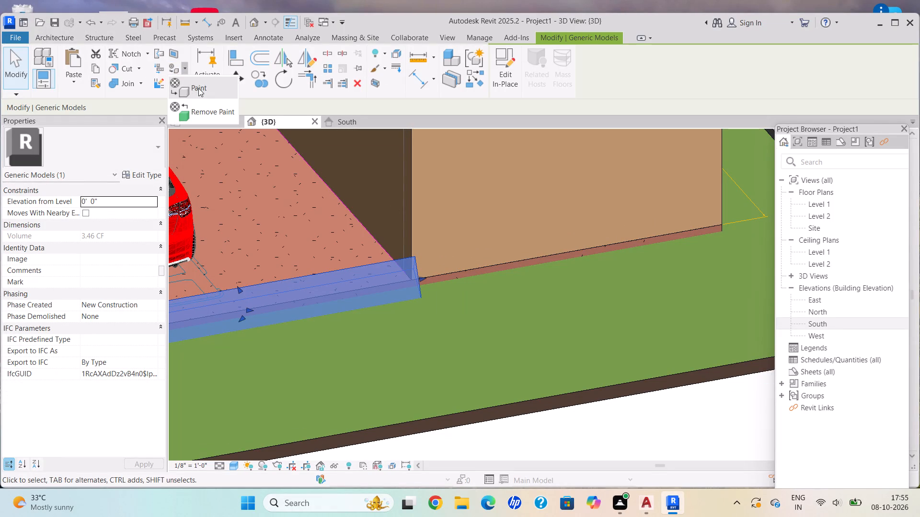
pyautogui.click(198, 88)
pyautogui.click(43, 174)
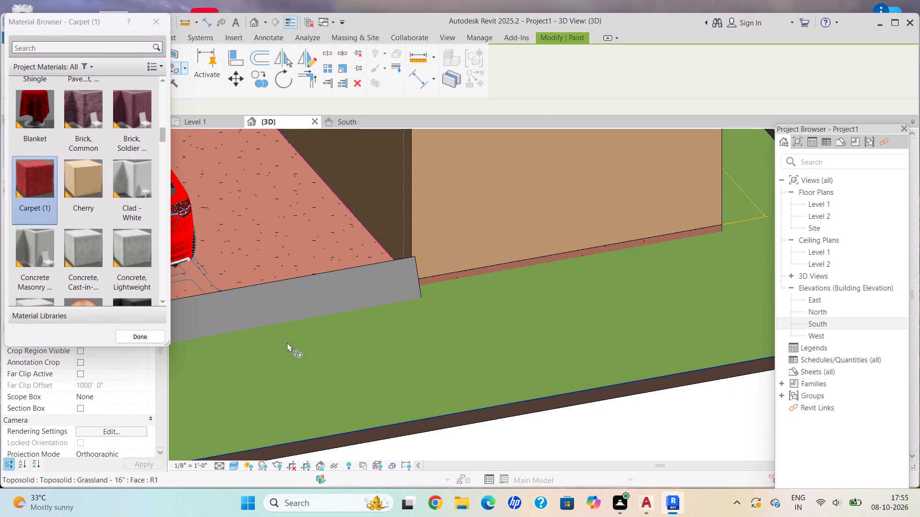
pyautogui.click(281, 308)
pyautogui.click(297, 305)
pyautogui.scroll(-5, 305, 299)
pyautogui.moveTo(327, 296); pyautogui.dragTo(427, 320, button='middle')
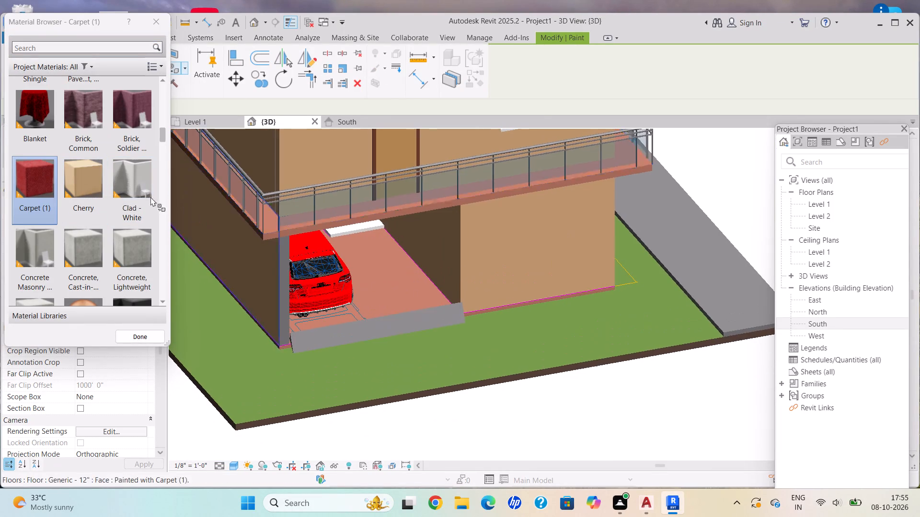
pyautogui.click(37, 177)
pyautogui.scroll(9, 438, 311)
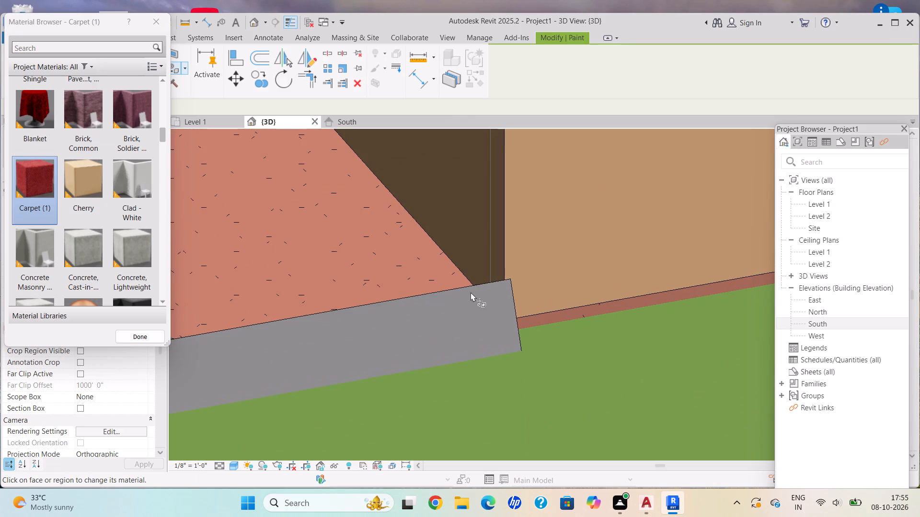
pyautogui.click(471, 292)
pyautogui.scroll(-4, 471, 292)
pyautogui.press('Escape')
# Edit the garage entrance ramp in place, paint its sloped face with Carpet (1), and finish the model.
pyautogui.click(465, 292)
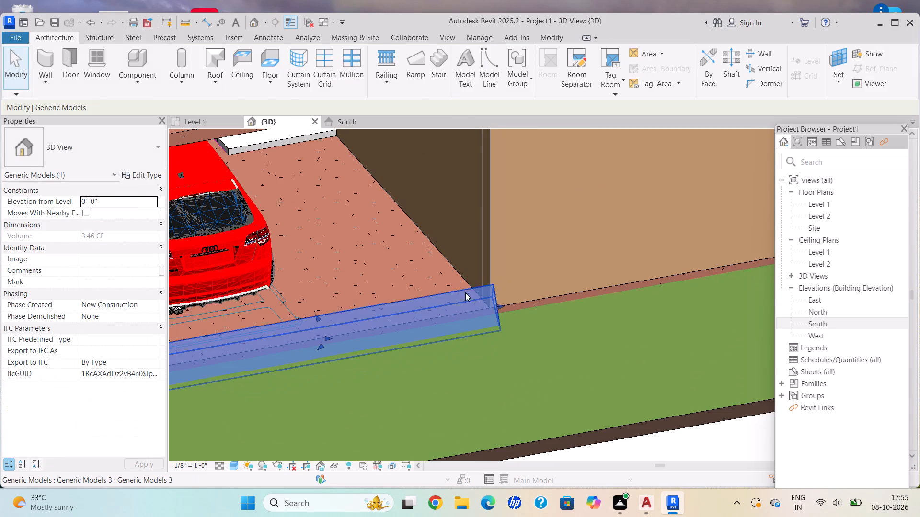
pyautogui.click(512, 75)
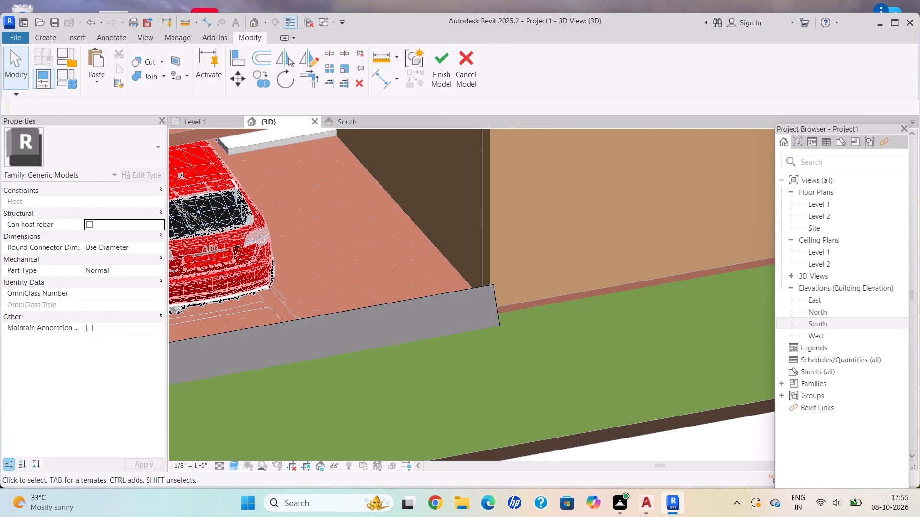
pyautogui.click(186, 74)
pyautogui.click(192, 99)
pyautogui.click(42, 170)
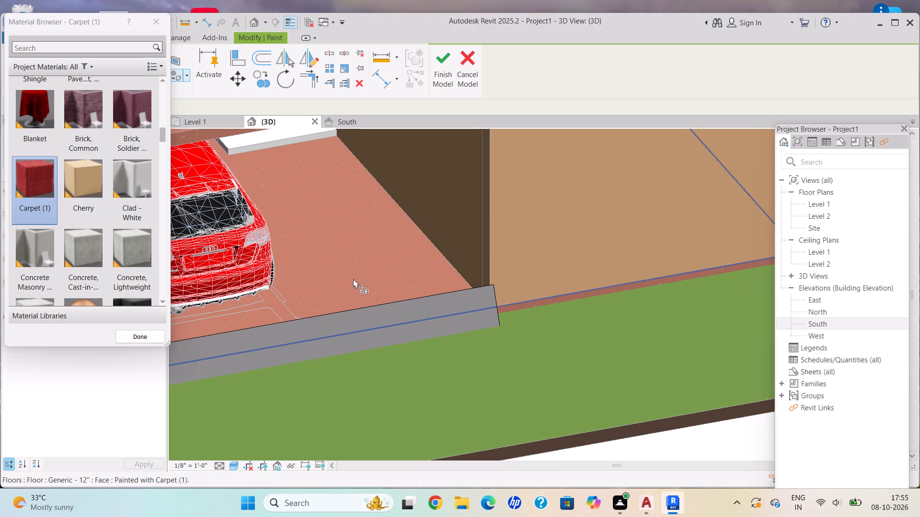
pyautogui.scroll(5, 456, 312)
pyautogui.click(477, 303)
pyautogui.scroll(-14, 465, 285)
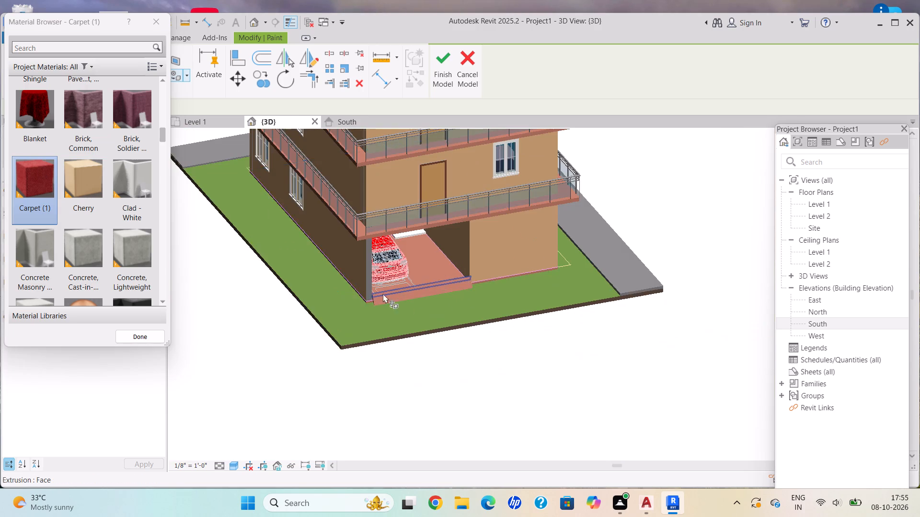
pyautogui.scroll(10, 397, 291)
pyautogui.scroll(4, 333, 326)
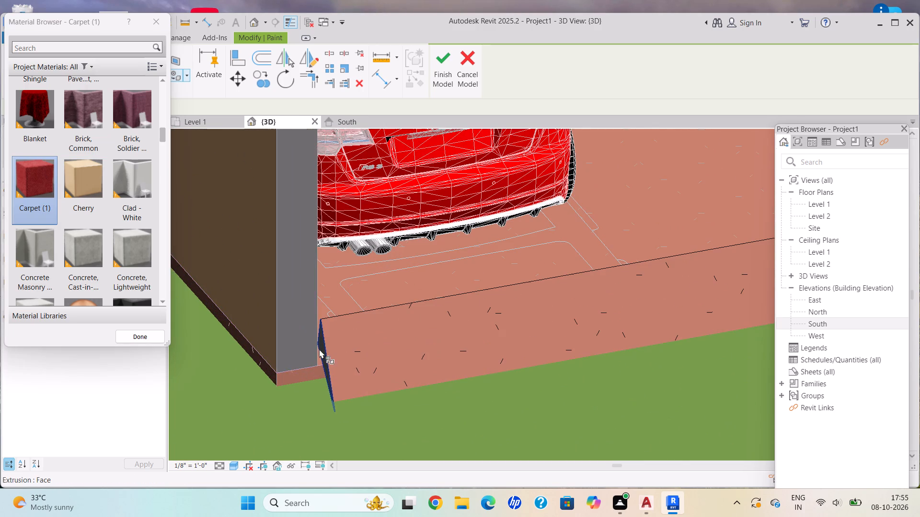
pyautogui.scroll(-14, 298, 323)
pyautogui.scroll(1, 294, 313)
pyautogui.moveTo(293, 313); pyautogui.dragTo(283, 359, button='middle')
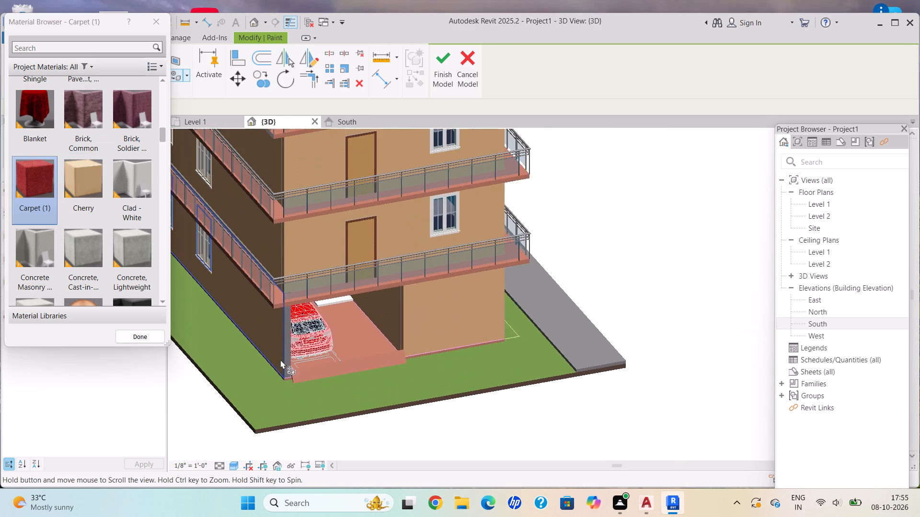
pyautogui.scroll(5, 392, 276)
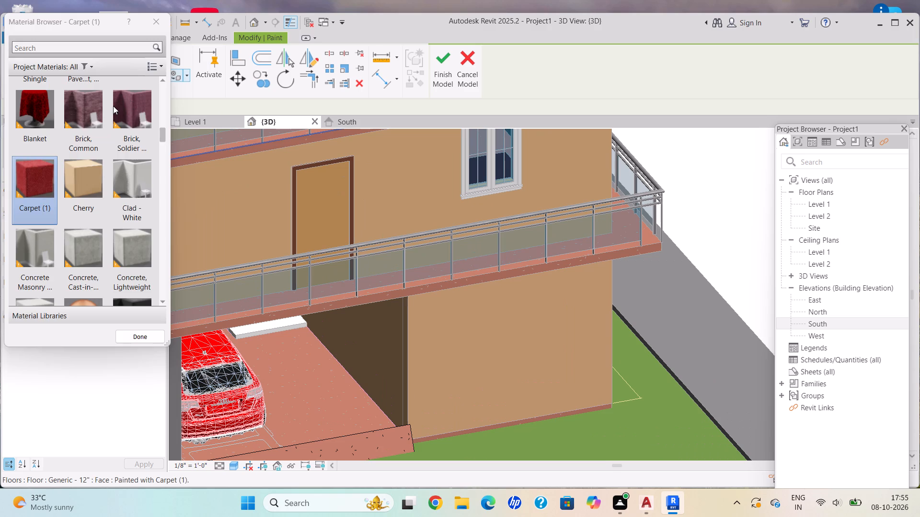
pyautogui.press('Escape')
pyautogui.scroll(-1, 263, 306)
pyautogui.moveTo(260, 306); pyautogui.dragTo(259, 304, button='middle')
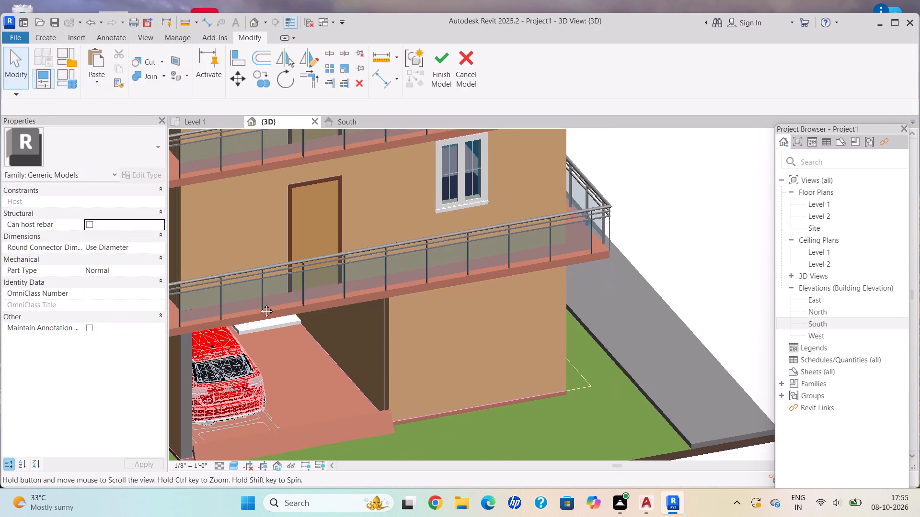
pyautogui.moveTo(259, 304); pyautogui.dragTo(258, 286, button='middle')
pyautogui.click(179, 360)
pyautogui.click(189, 360)
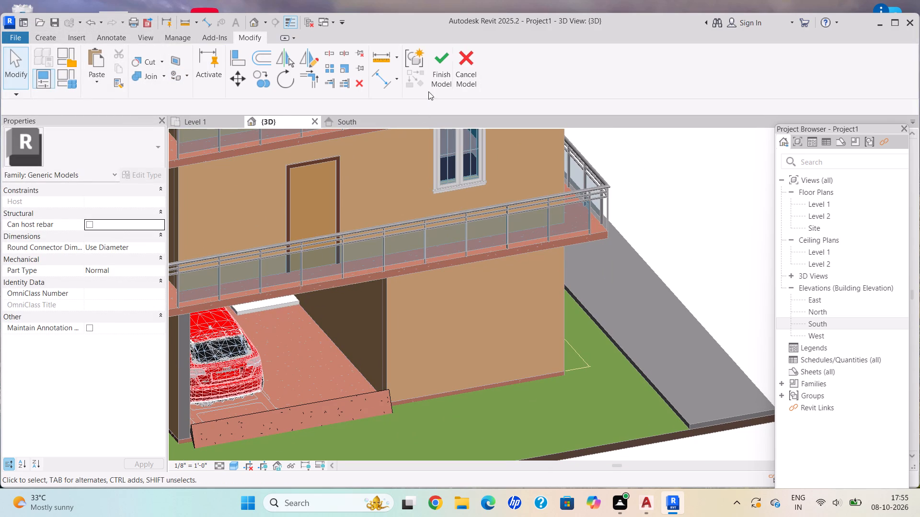
pyautogui.click(442, 48)
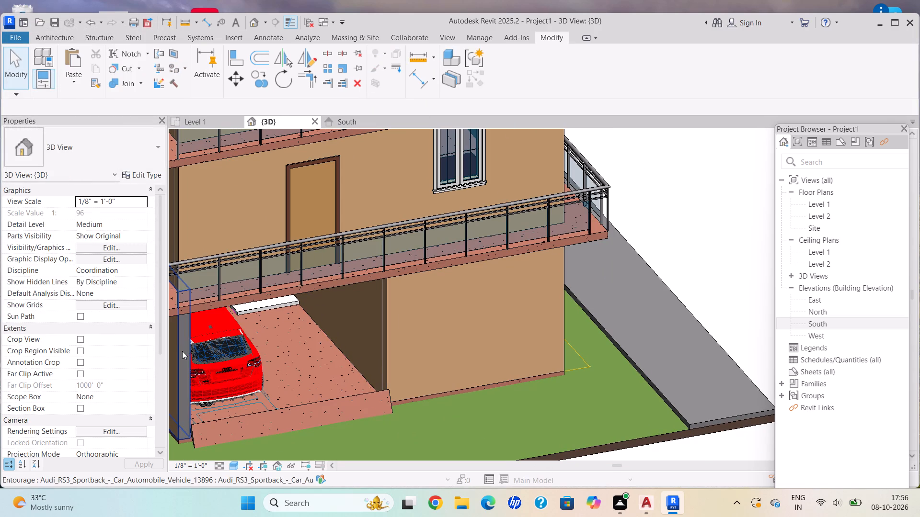
# Paint the exposed end face of the garage's outer side wall, beside the car, with Cherry.
pyautogui.click(182, 351)
pyautogui.click(187, 67)
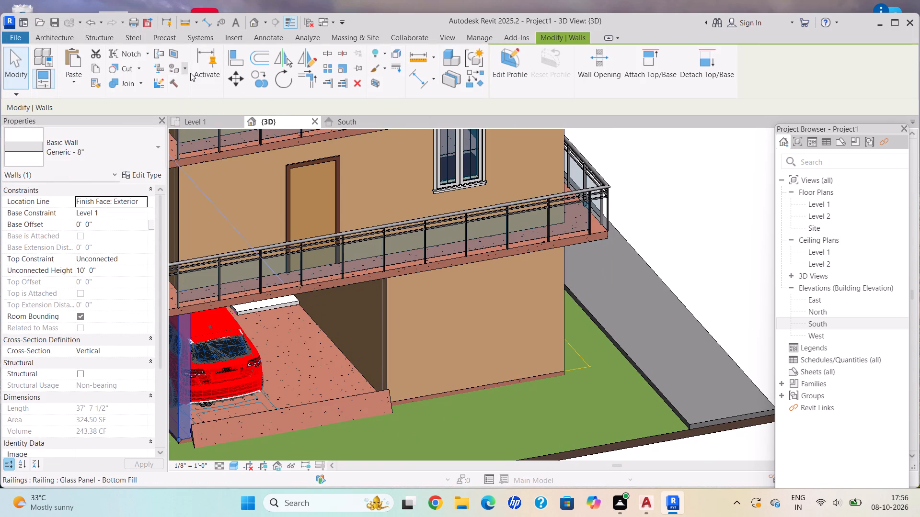
pyautogui.click(204, 91)
pyautogui.click(79, 174)
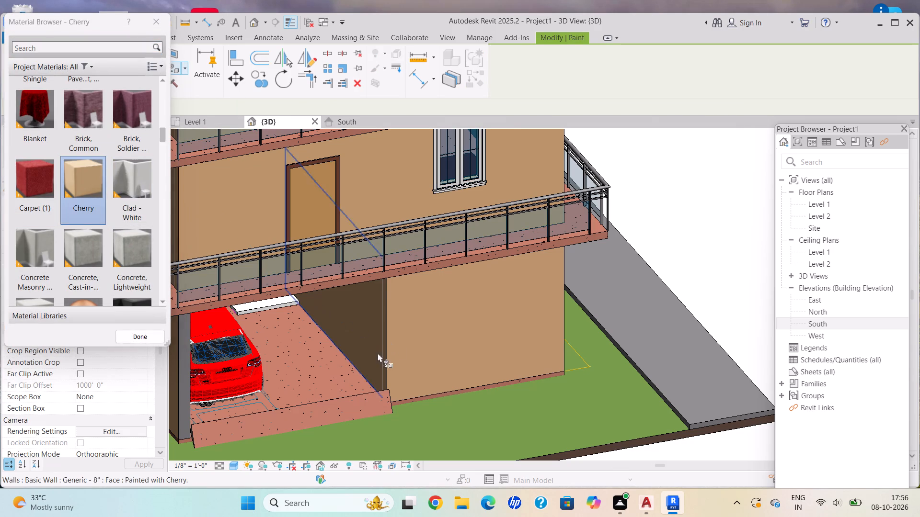
pyautogui.scroll(2, 347, 357)
pyautogui.moveTo(371, 331); pyautogui.dragTo(429, 273, button='middle')
pyautogui.scroll(-1, 248, 338)
pyautogui.scroll(7, 203, 359)
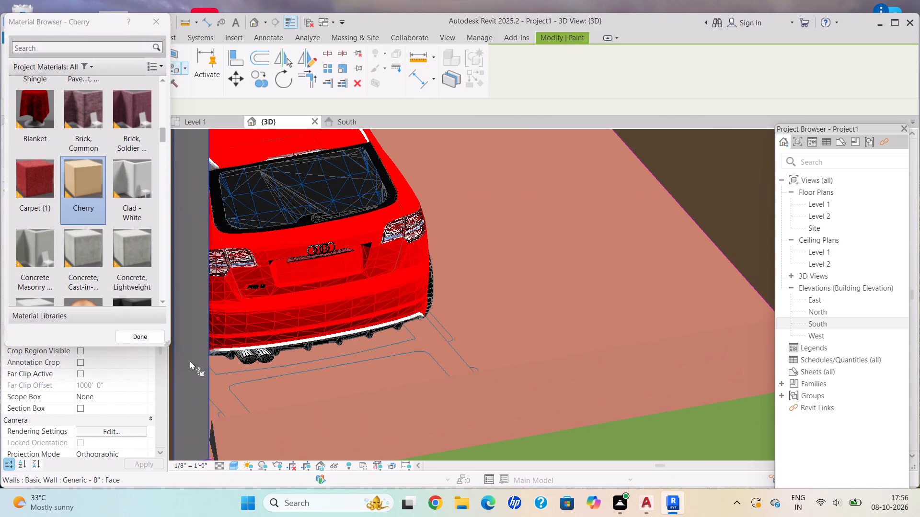
pyautogui.click(192, 360)
pyautogui.scroll(-10, 200, 354)
pyautogui.scroll(-1, 434, 308)
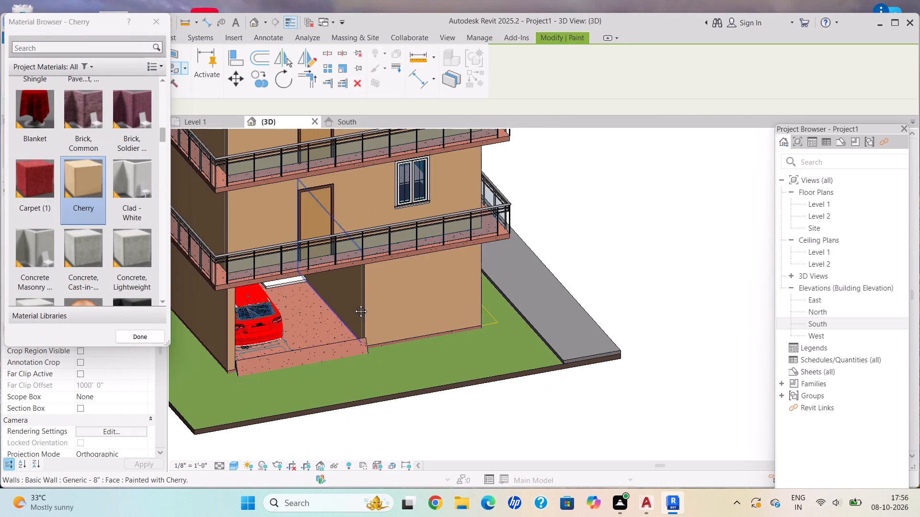
pyautogui.middleClick(356, 304)
pyautogui.scroll(-2, 397, 309)
pyautogui.keyDown('shift'); pyautogui.moveTo(438, 280); pyautogui.dragTo(315, 217, button='middle'); pyautogui.keyUp('shift')
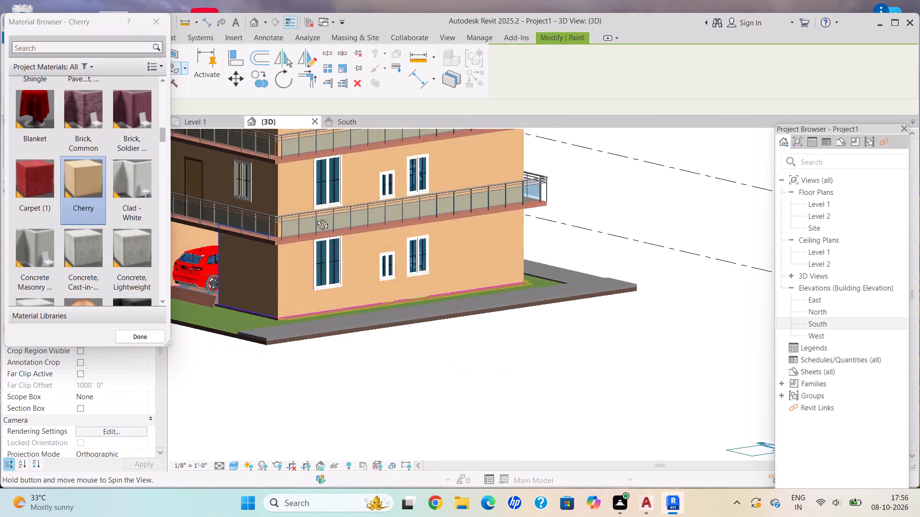
pyautogui.keyDown('shift'); pyautogui.moveTo(315, 217); pyautogui.dragTo(486, 204, button='middle'); pyautogui.keyUp('shift')
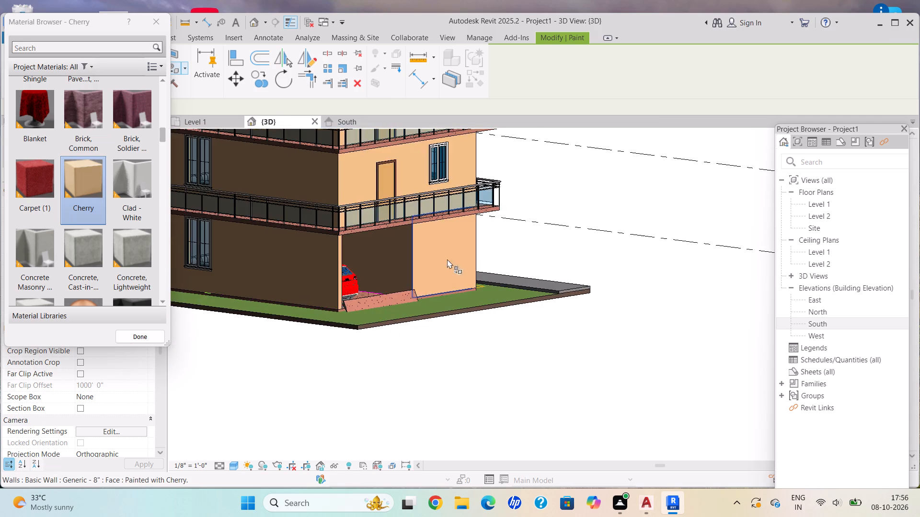
pyautogui.scroll(4, 439, 272)
pyautogui.scroll(4, 273, 349)
pyautogui.keyDown('shift'); pyautogui.moveTo(300, 319); pyautogui.dragTo(334, 326, button='middle'); pyautogui.keyUp('shift')
pyautogui.keyDown('shift'); pyautogui.scroll(1, 333, 326); pyautogui.keyUp('shift')
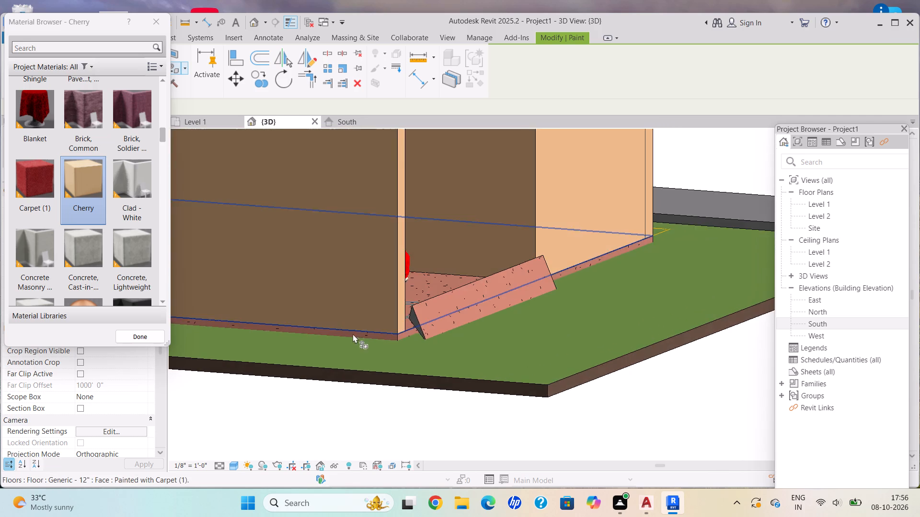
pyautogui.scroll(4, 396, 339)
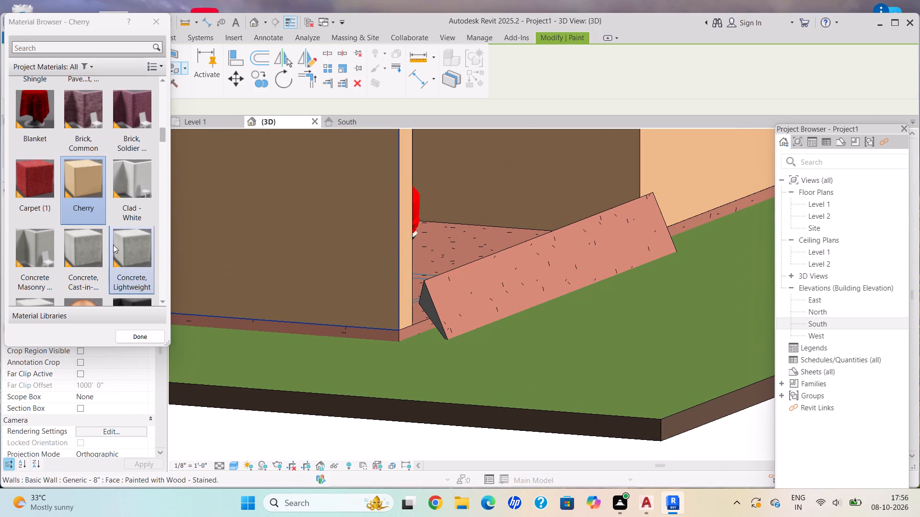
pyautogui.press('Escape')
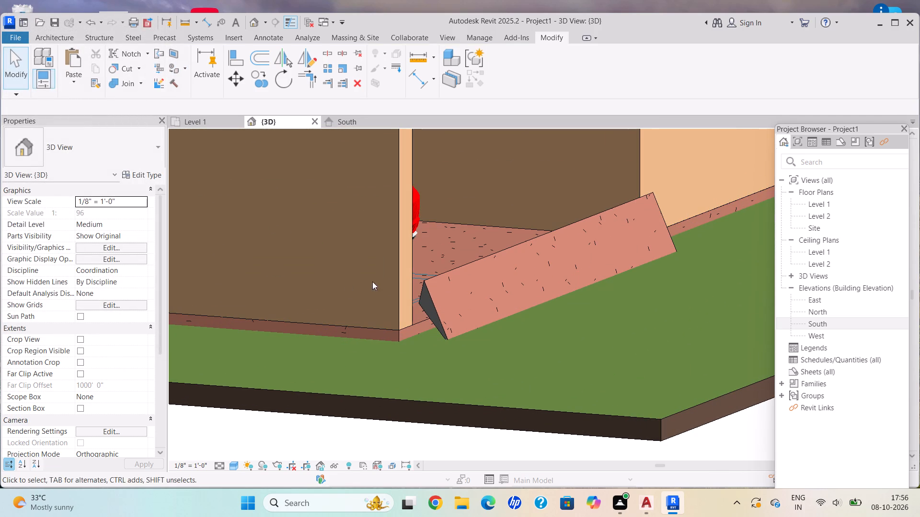
# Edit the garage ramp in place and paint its triangular end face beside the outer side wall with Carpet (1).
pyautogui.click(433, 281)
pyautogui.click(507, 81)
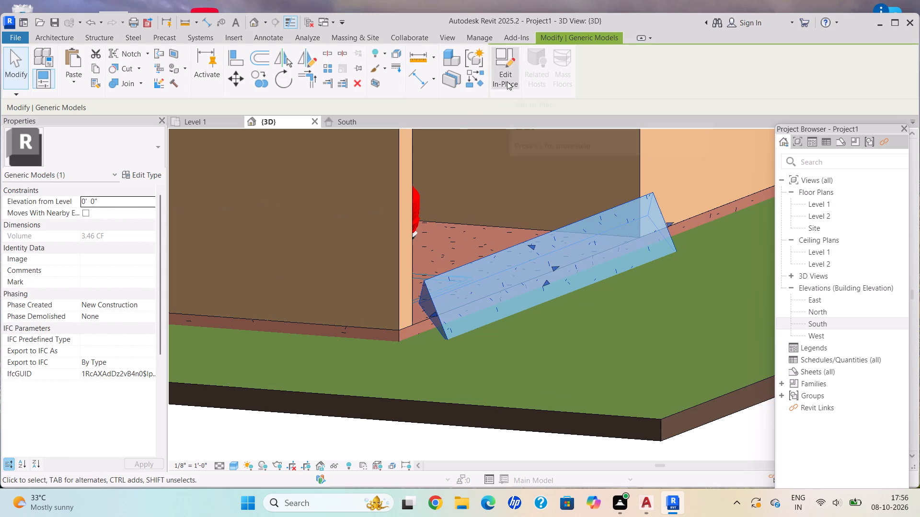
pyautogui.click(187, 75)
pyautogui.click(197, 92)
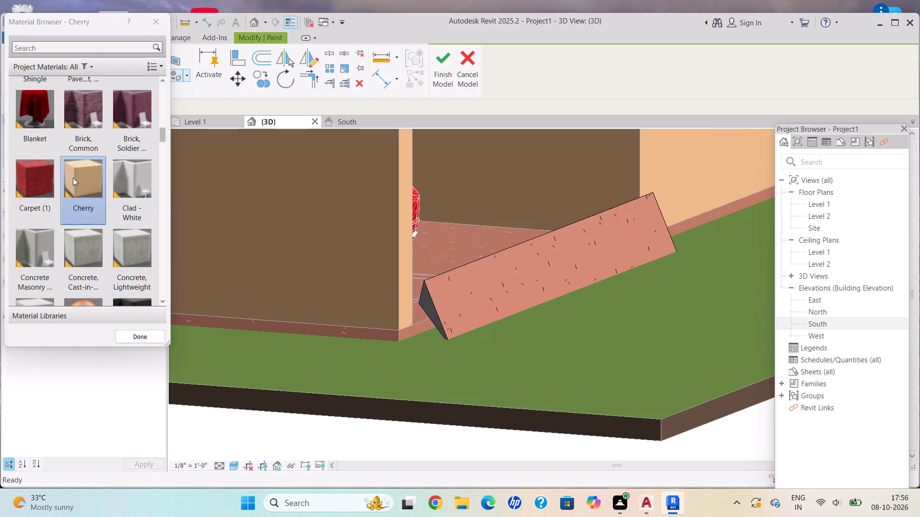
pyautogui.click(34, 175)
pyautogui.scroll(8, 500, 337)
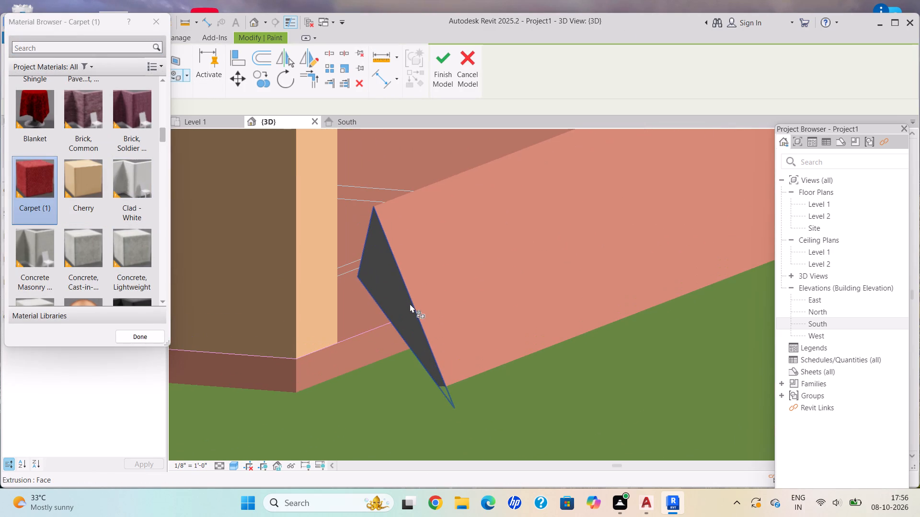
pyautogui.click(409, 303)
# Paint the ramp's opposite triangular end face with Carpet (1) and finish the in-place model.
pyautogui.scroll(-9, 413, 304)
pyautogui.scroll(1, 416, 306)
pyautogui.scroll(-2, 416, 306)
pyautogui.moveTo(491, 288); pyautogui.dragTo(411, 258, button='middle')
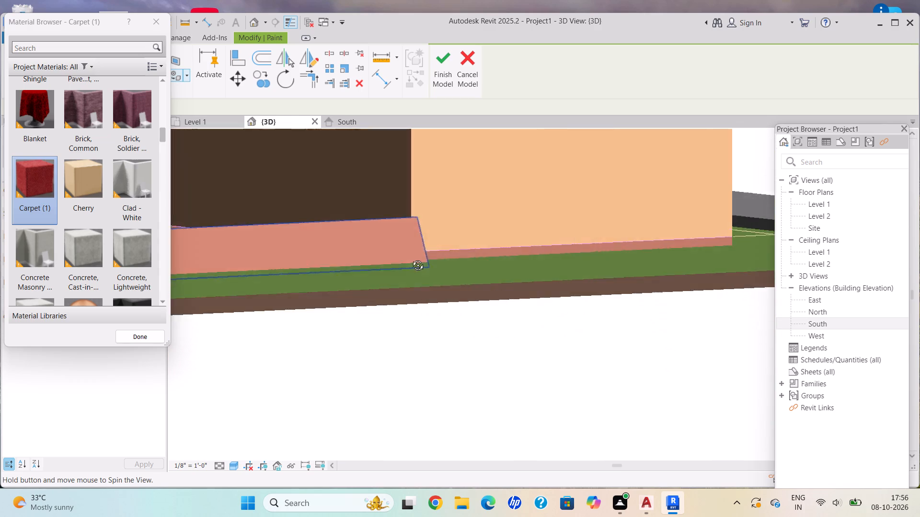
pyautogui.moveTo(411, 258); pyautogui.dragTo(358, 288, button='middle')
pyautogui.scroll(-1, 365, 239)
pyautogui.keyDown('shift'); pyautogui.moveTo(360, 241); pyautogui.dragTo(311, 269, button='middle'); pyautogui.keyUp('shift')
pyautogui.moveTo(332, 231); pyautogui.dragTo(717, 258, button='middle')
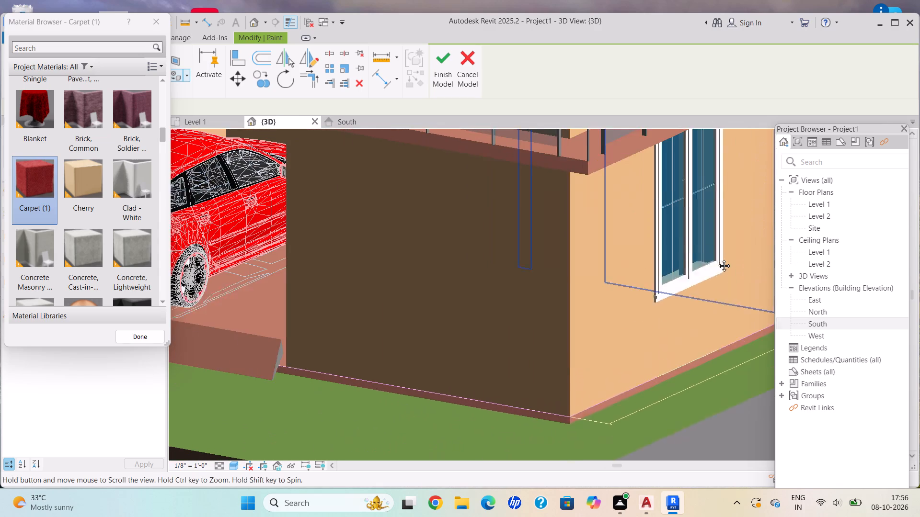
pyautogui.moveTo(717, 258); pyautogui.dragTo(721, 259, button='middle')
pyautogui.keyDown('shift'); pyautogui.middleClick(385, 364); pyautogui.keyUp('shift')
pyautogui.keyDown('shift'); pyautogui.moveTo(382, 363); pyautogui.dragTo(368, 358, button='middle'); pyautogui.keyUp('shift')
pyautogui.scroll(12, 240, 327)
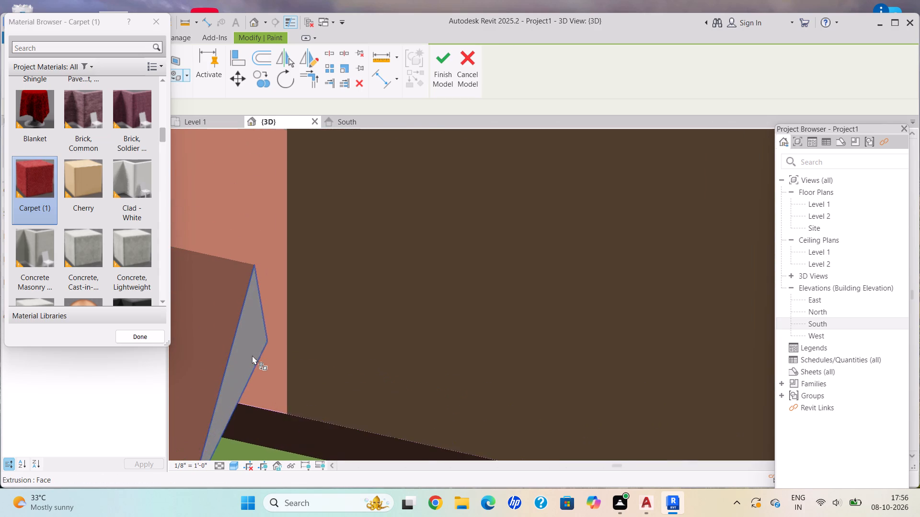
pyautogui.scroll(2, 252, 355)
pyautogui.click(246, 352)
pyautogui.scroll(-10, 273, 335)
pyautogui.moveTo(396, 296); pyautogui.dragTo(469, 308, button='middle')
pyautogui.scroll(1, 486, 296)
pyautogui.scroll(-7, 496, 283)
pyautogui.click(448, 59)
pyautogui.press('Escape')
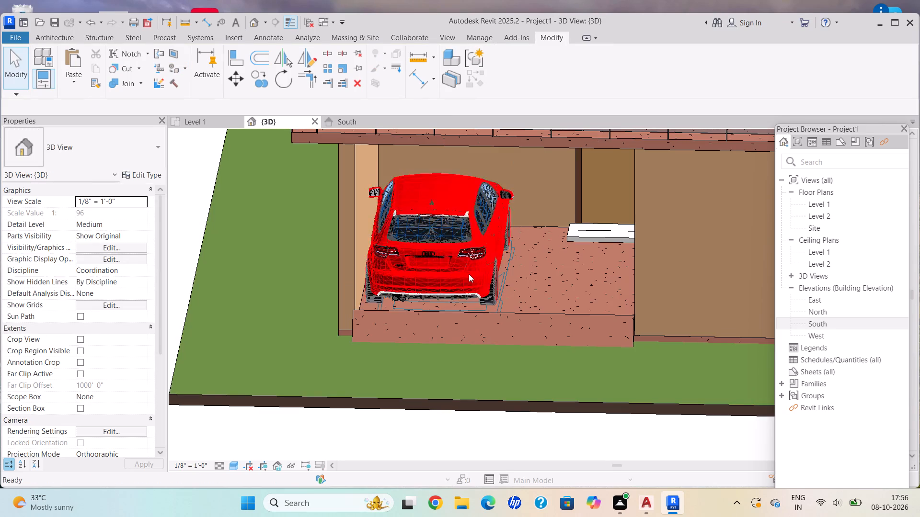
pyautogui.press('Escape')
# Load the Bamboo_plant_16776 family from the tree and plant folder for placing as a component.
pyautogui.scroll(-4, 469, 274)
pyautogui.keyDown('shift'); pyautogui.moveTo(497, 281); pyautogui.dragTo(525, 255, button='middle'); pyautogui.keyUp('shift')
pyautogui.moveTo(529, 242); pyautogui.dragTo(368, 261, button='middle')
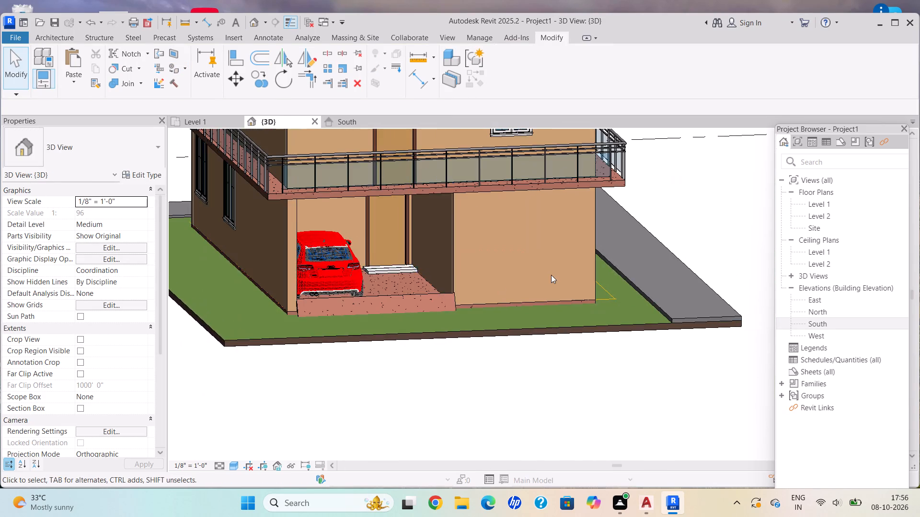
pyautogui.scroll(2, 551, 274)
pyautogui.scroll(-1, 551, 274)
pyautogui.moveTo(551, 274); pyautogui.dragTo(547, 271, button='middle')
pyautogui.keyDown('shift'); pyautogui.moveTo(537, 270); pyautogui.dragTo(485, 282, button='middle'); pyautogui.keyUp('shift')
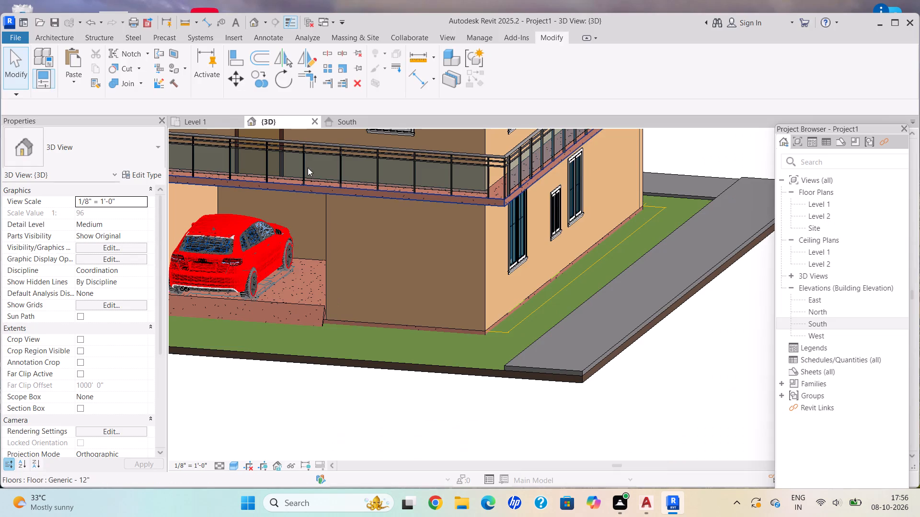
pyautogui.click(61, 35)
pyautogui.click(138, 84)
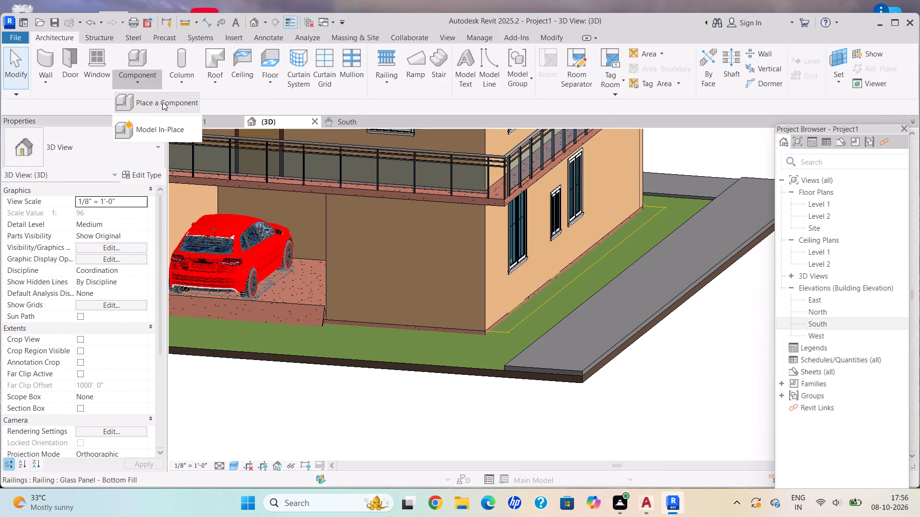
pyautogui.click(194, 108)
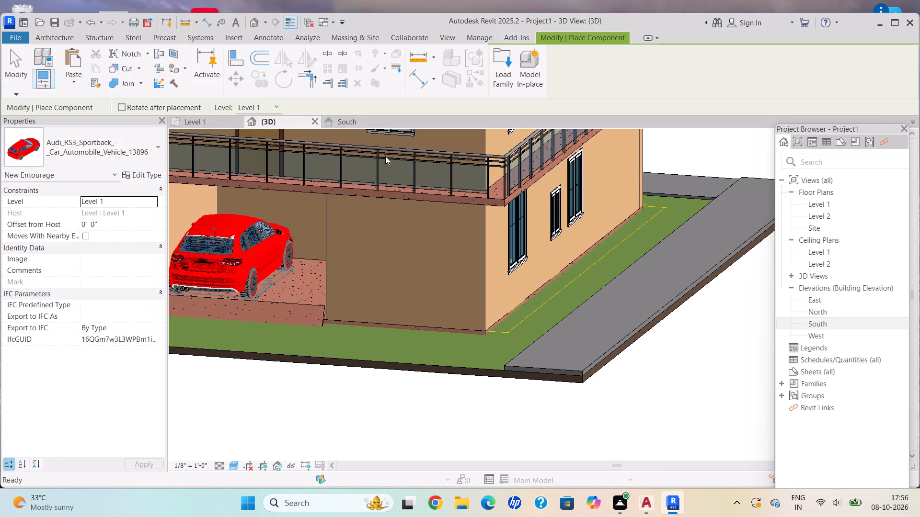
pyautogui.click(497, 81)
pyautogui.scroll(-4, 495, 207)
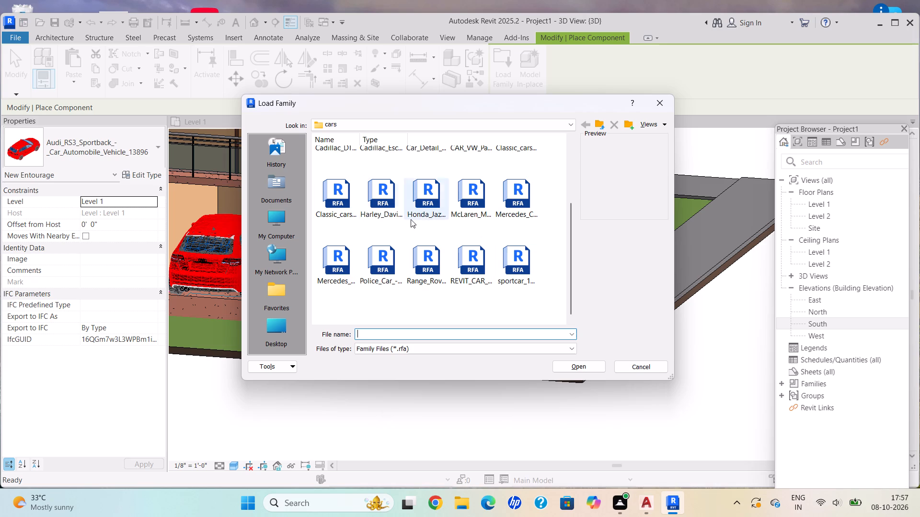
pyautogui.doubleClick(287, 184)
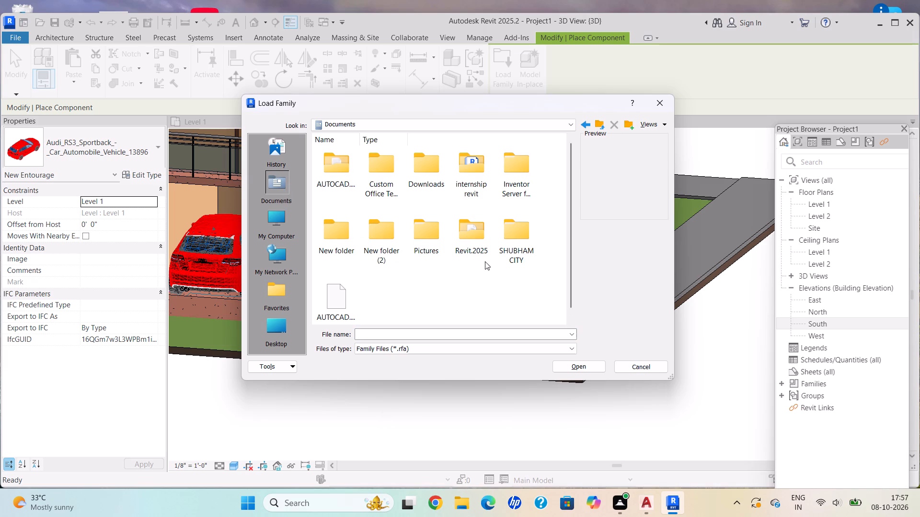
pyautogui.doubleClick(524, 246)
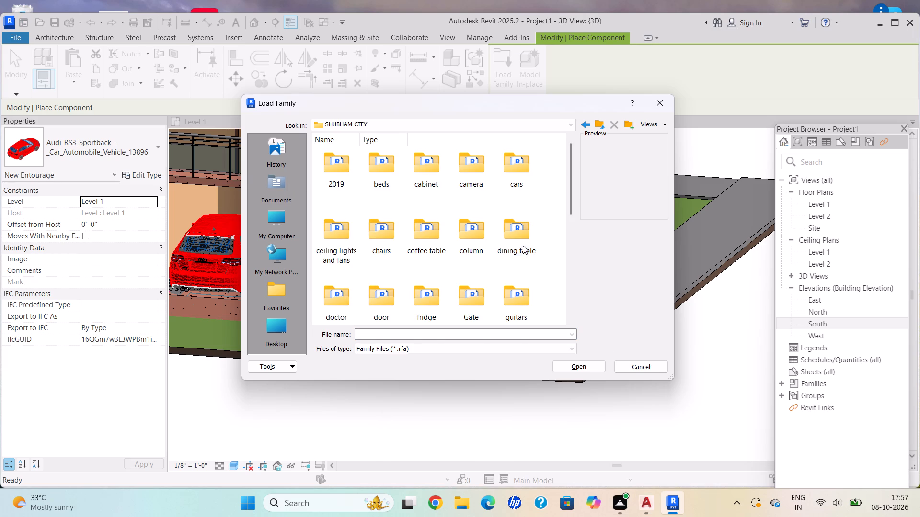
pyautogui.scroll(-4, 522, 245)
pyautogui.scroll(4, 522, 245)
pyautogui.scroll(-5, 522, 245)
pyautogui.doubleClick(524, 253)
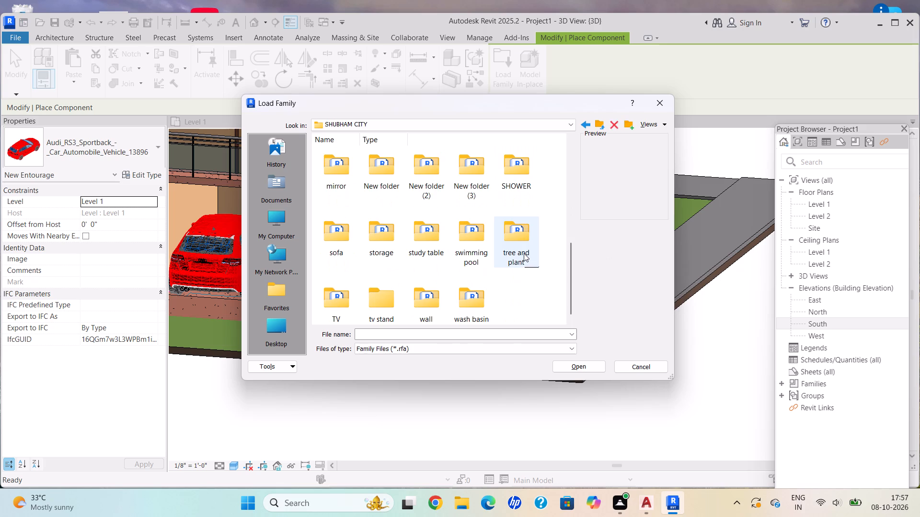
pyautogui.click(521, 242)
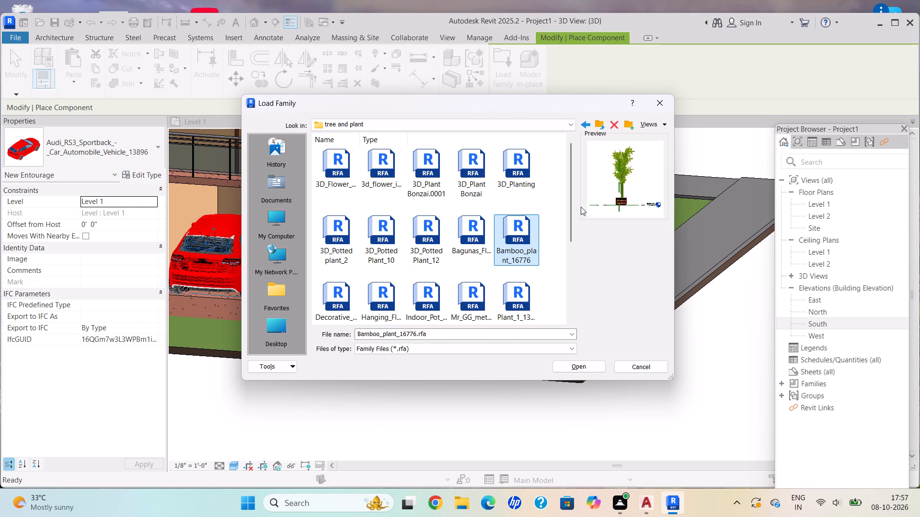
pyautogui.click(584, 366)
pyautogui.scroll(-3, 534, 300)
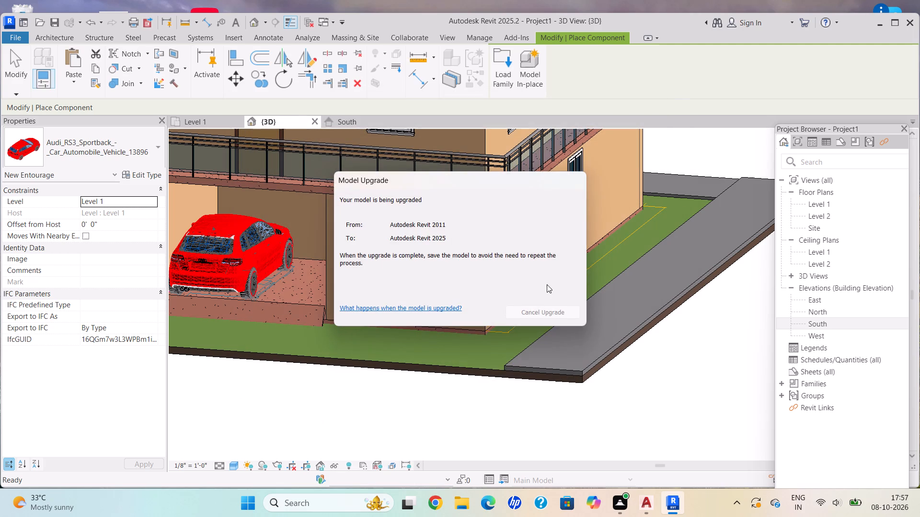
# Place three bamboo plants on Level 1 along the grass strip between the side wall and the grey pavement: far end, middle and front corner.
pyautogui.scroll(-1, 628, 215)
pyautogui.scroll(4, 653, 216)
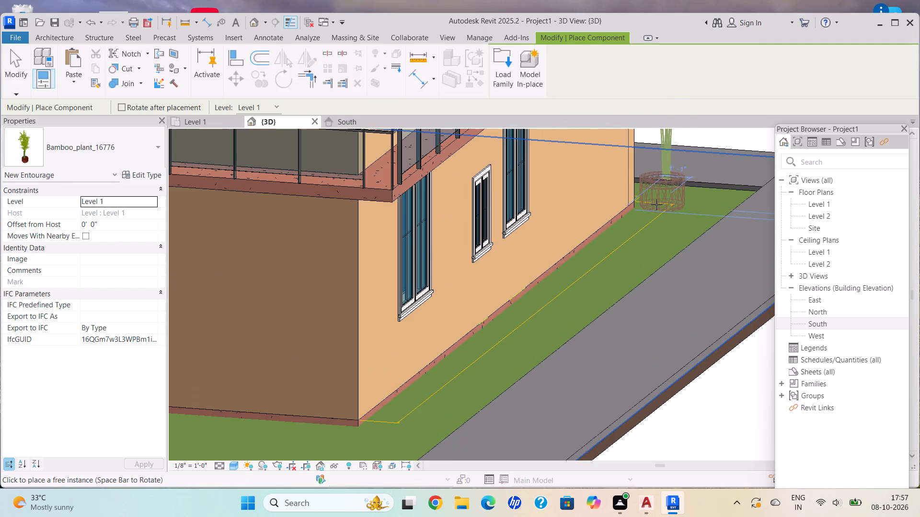
pyautogui.click(661, 224)
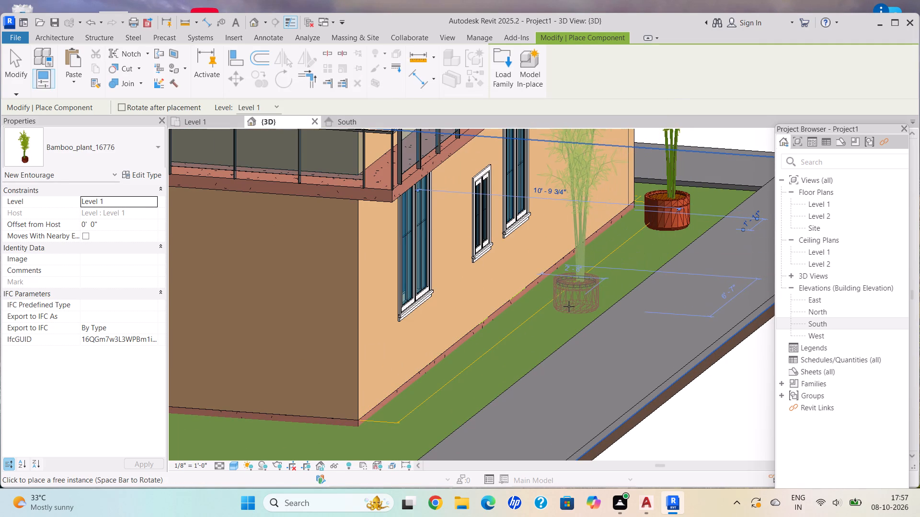
pyautogui.click(559, 313)
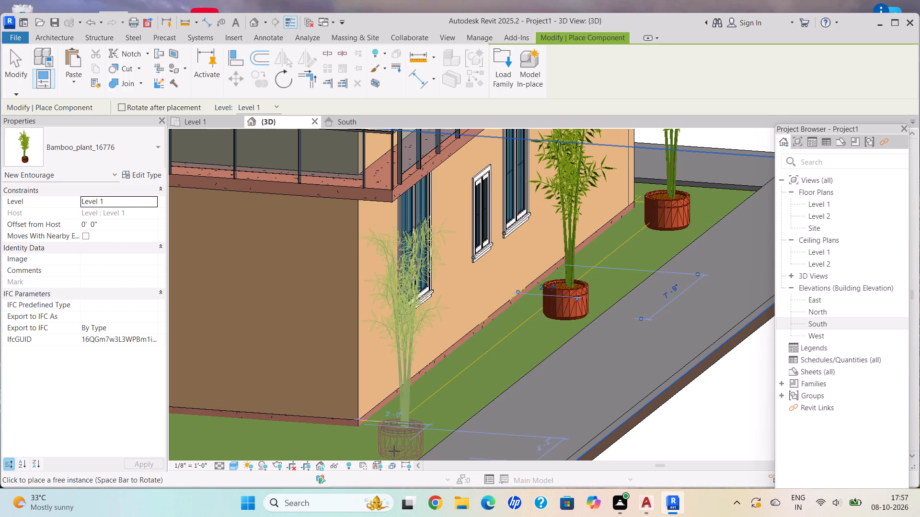
pyautogui.click(398, 438)
# Place one more bamboo plant on the lawn at the rear corner of the building's opposite side, and end component placement.
pyautogui.scroll(-5, 410, 443)
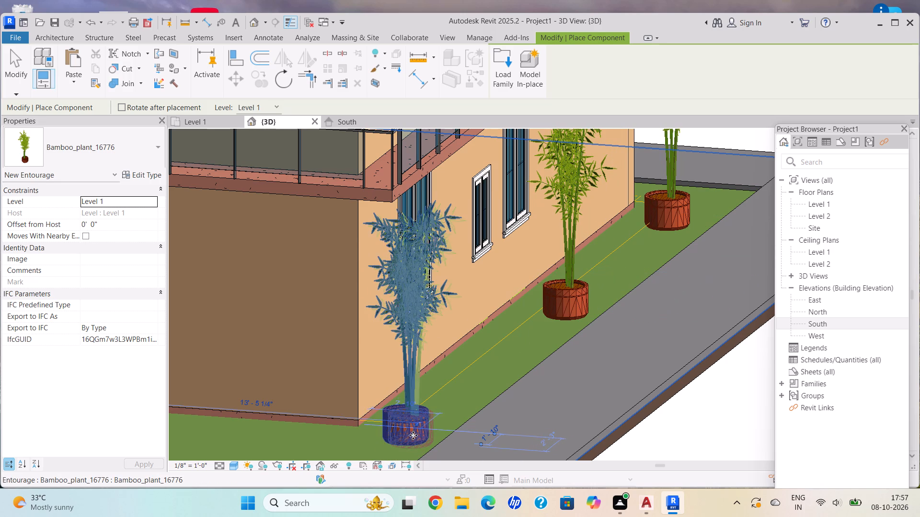
pyautogui.scroll(-20, 413, 435)
pyautogui.scroll(-5, 413, 435)
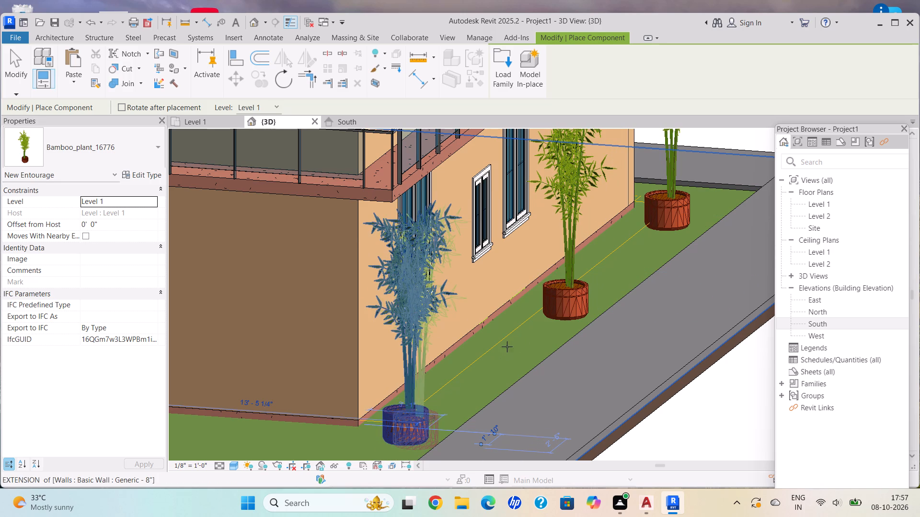
pyautogui.scroll(-5, 507, 347)
pyautogui.scroll(18, 508, 346)
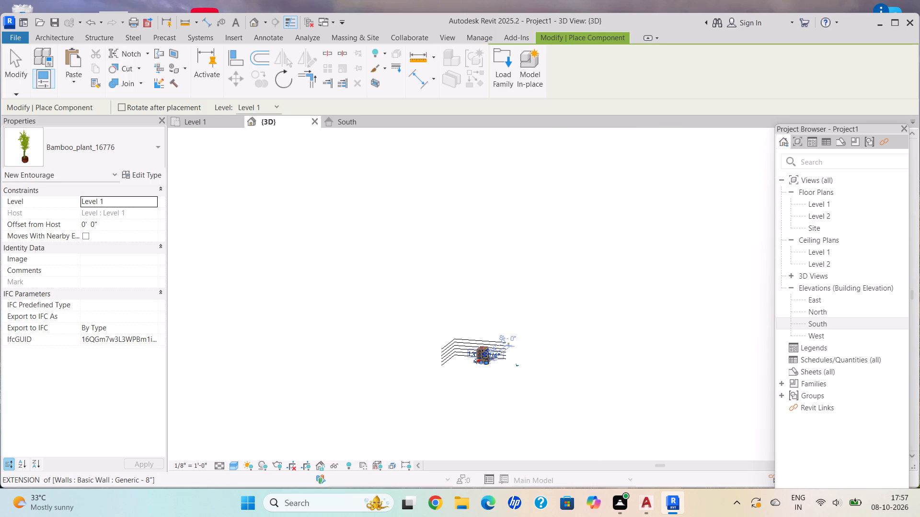
pyautogui.scroll(12, 488, 359)
pyautogui.scroll(-5, 471, 361)
pyautogui.moveTo(442, 360); pyautogui.dragTo(657, 196, button='middle')
pyautogui.scroll(3, 429, 290)
pyautogui.keyDown('shift'); pyautogui.moveTo(443, 293); pyautogui.dragTo(512, 318, button='middle'); pyautogui.keyUp('shift')
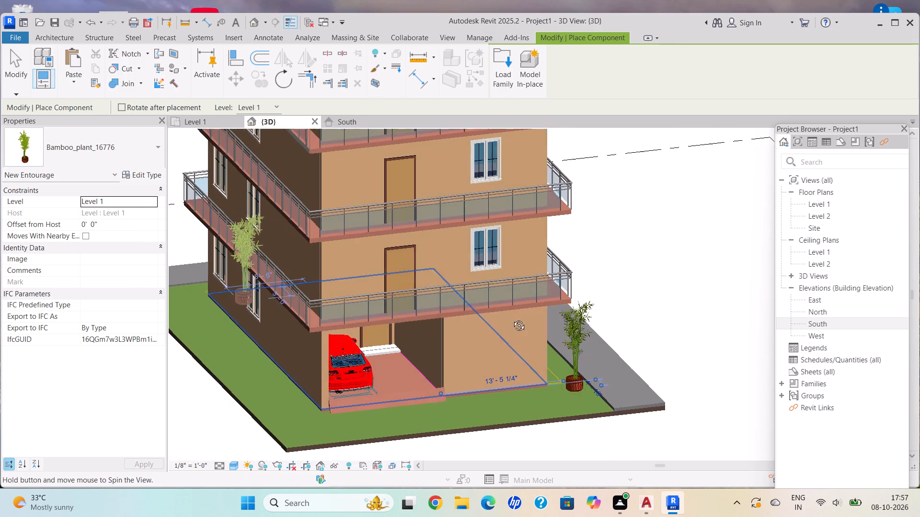
pyautogui.keyDown('shift'); pyautogui.moveTo(512, 318); pyautogui.dragTo(512, 317, button='middle'); pyautogui.keyUp('shift')
pyautogui.moveTo(295, 309); pyautogui.dragTo(438, 305, button='middle')
pyautogui.moveTo(442, 305); pyautogui.dragTo(452, 305, button='middle')
pyautogui.scroll(-3, 312, 300)
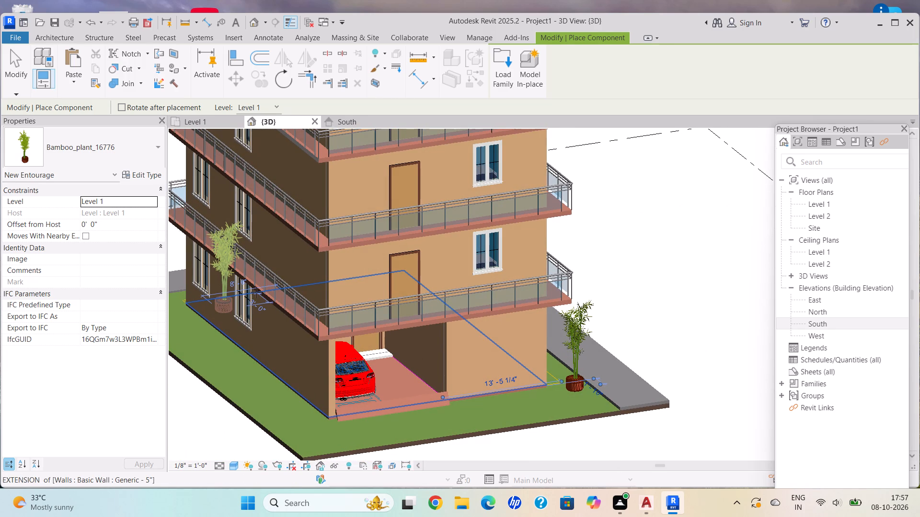
pyautogui.scroll(-4, 239, 289)
pyautogui.scroll(10, 266, 273)
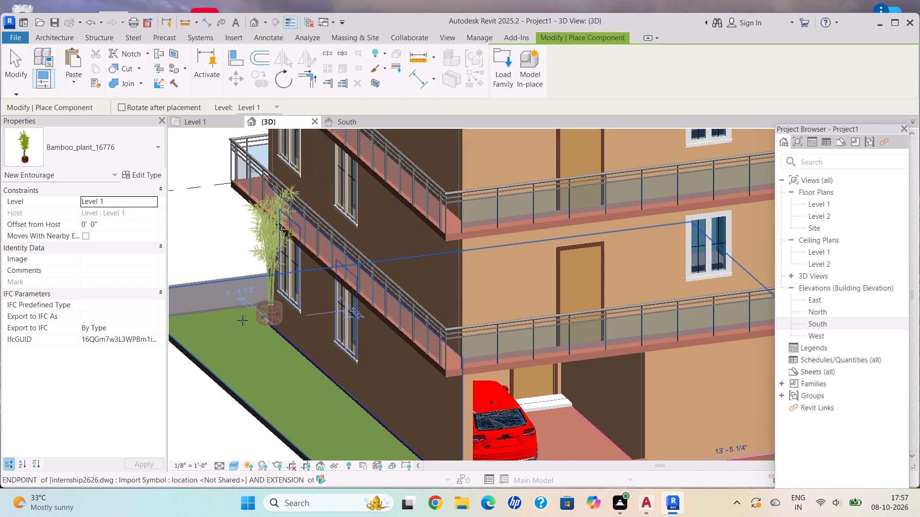
pyautogui.click(198, 333)
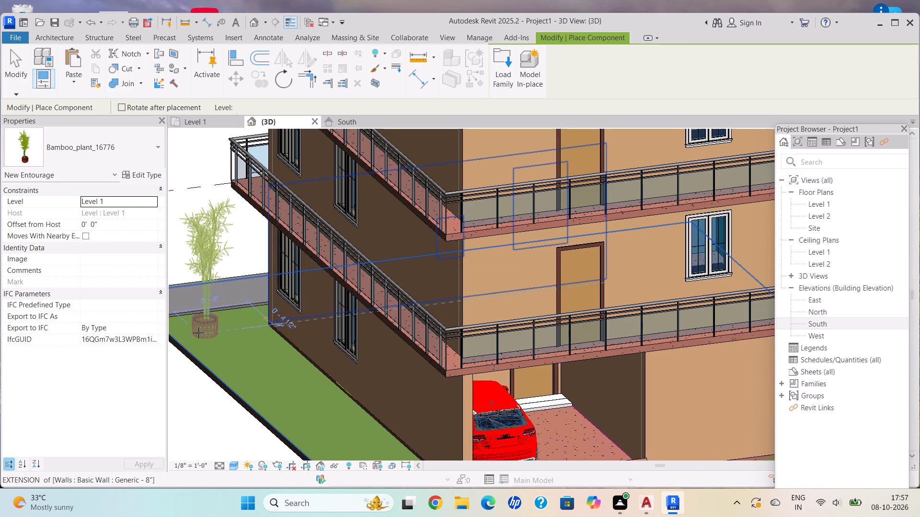
pyautogui.scroll(-4, 309, 410)
pyautogui.moveTo(306, 407); pyautogui.dragTo(241, 337, button='middle')
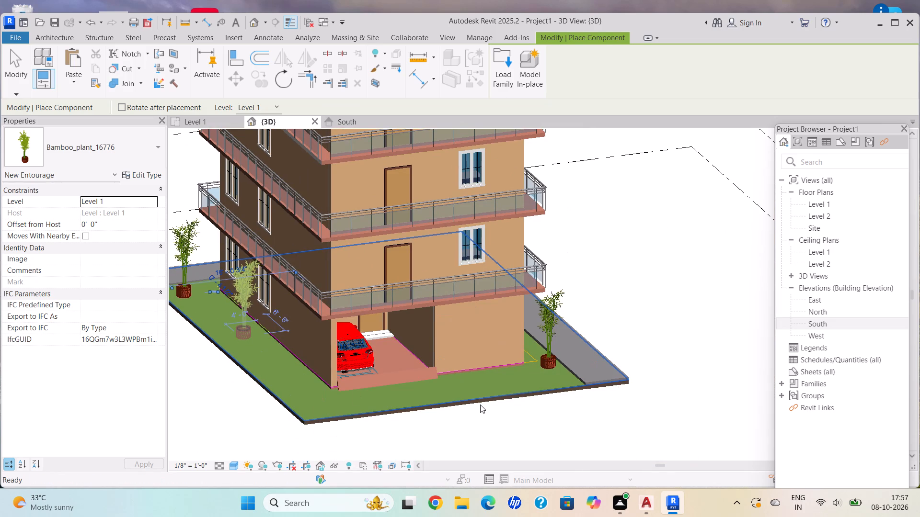
pyautogui.keyDown('shift'); pyautogui.moveTo(479, 404); pyautogui.dragTo(451, 397, button='middle'); pyautogui.keyUp('shift')
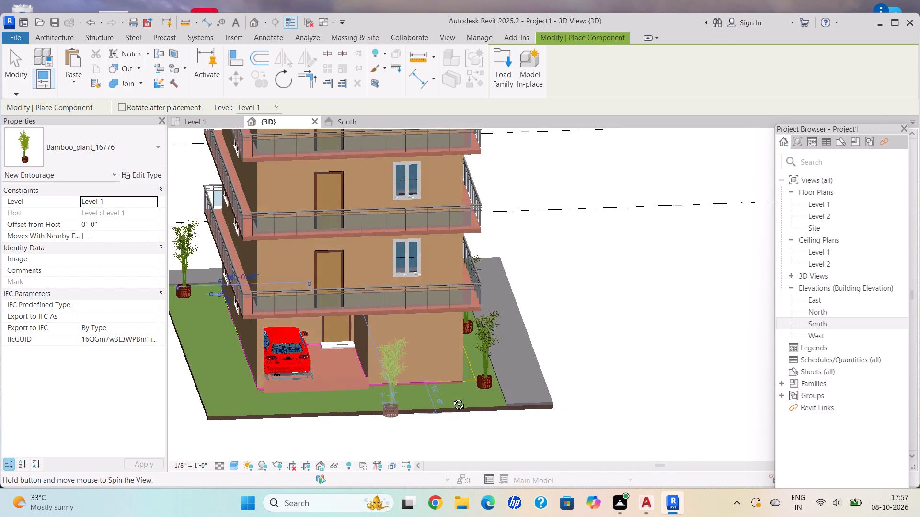
pyautogui.keyDown('shift'); pyautogui.moveTo(451, 397); pyautogui.dragTo(435, 421, button='middle'); pyautogui.keyUp('shift')
pyautogui.scroll(-3, 435, 421)
pyautogui.keyDown('shift'); pyautogui.moveTo(451, 423); pyautogui.dragTo(482, 424, button='middle'); pyautogui.keyUp('shift')
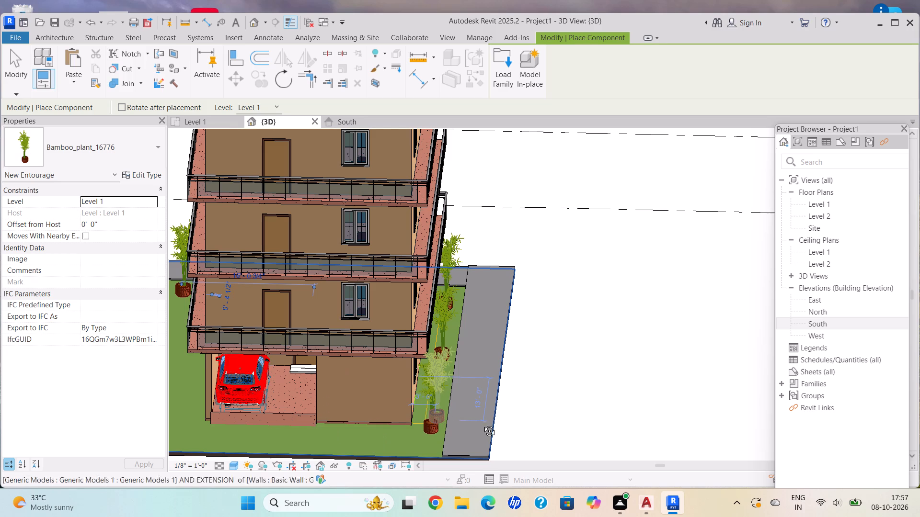
pyautogui.keyDown('shift'); pyautogui.moveTo(482, 424); pyautogui.dragTo(501, 424, button='middle'); pyautogui.keyUp('shift')
pyautogui.press('Escape')
pyautogui.press('Escape')
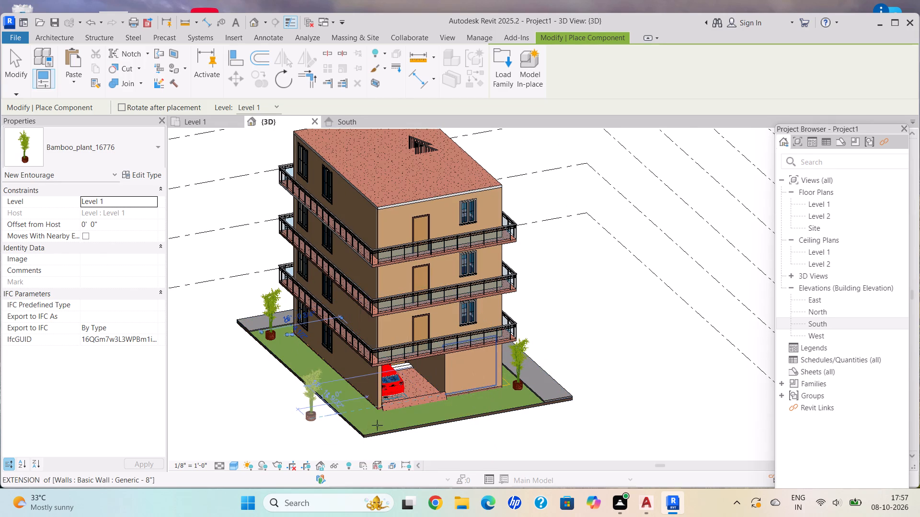
pyautogui.press('Escape')
# Examine the building's side facade, its balconies and the row of bamboo plants beside the pavement.
pyautogui.scroll(-1, 466, 406)
pyautogui.keyDown('shift'); pyautogui.moveTo(467, 405); pyautogui.dragTo(365, 383, button='middle'); pyautogui.keyUp('shift')
pyautogui.scroll(3, 365, 387)
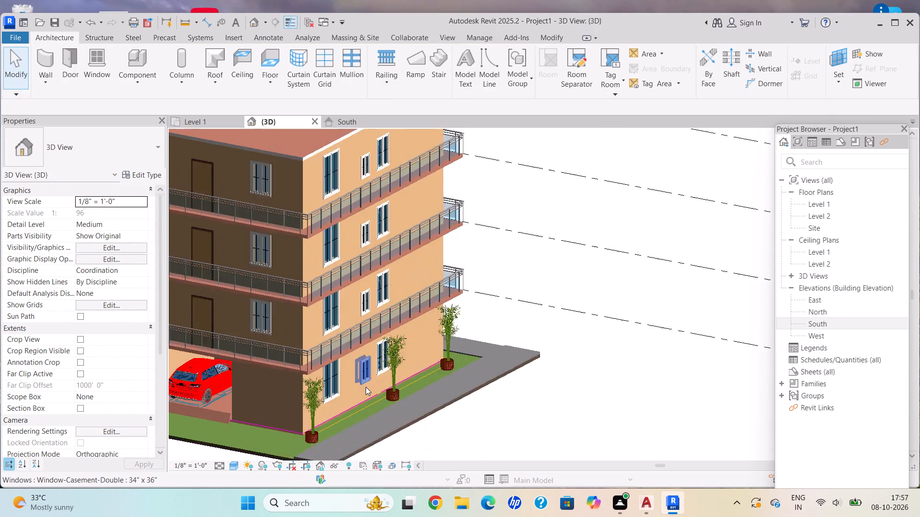
pyautogui.scroll(5, 366, 387)
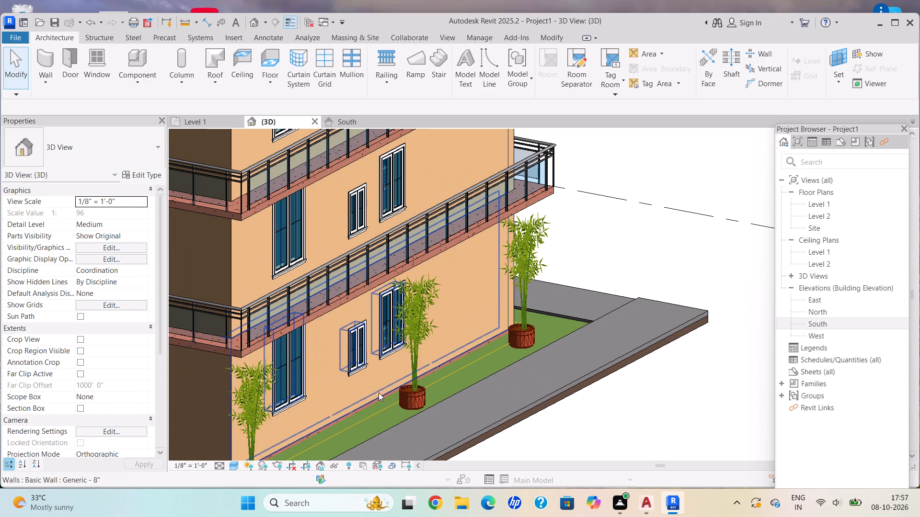
pyautogui.scroll(-1, 443, 309)
pyautogui.moveTo(433, 345); pyautogui.dragTo(449, 389, button='middle')
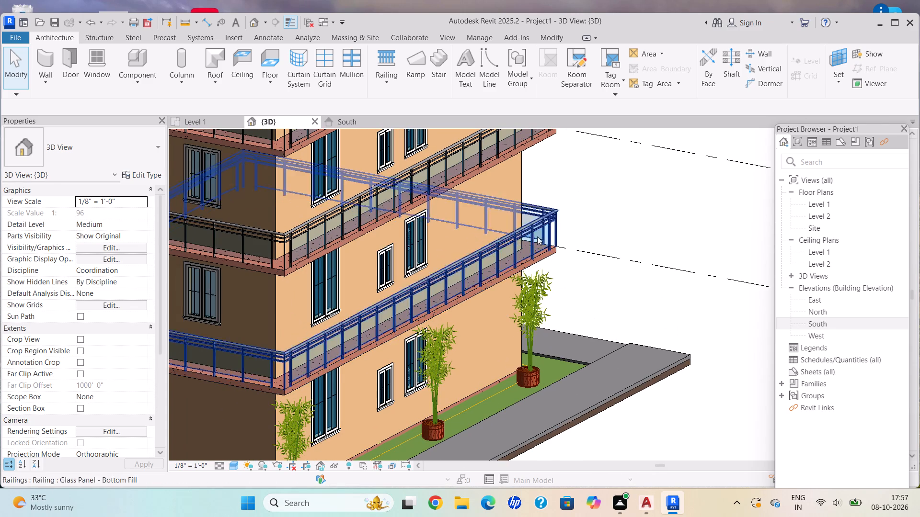
pyautogui.scroll(-1, 701, 193)
pyautogui.scroll(1, 705, 191)
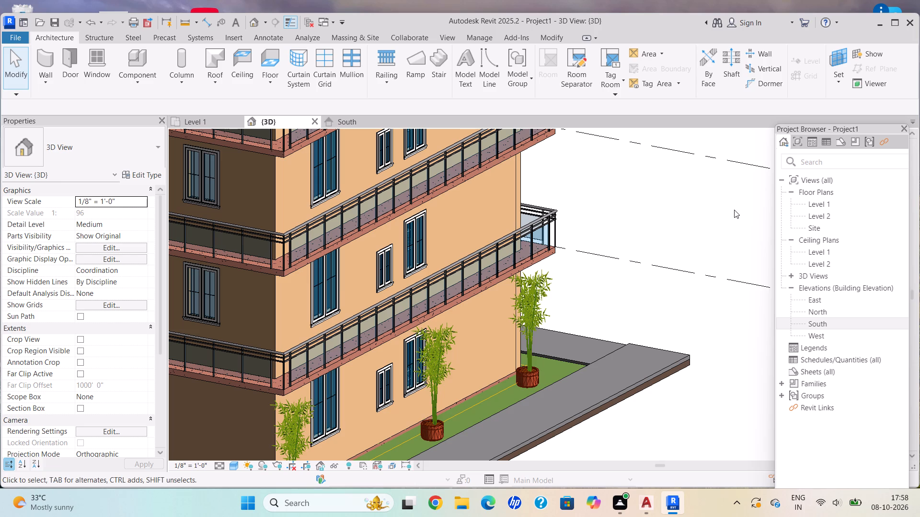
pyautogui.scroll(-3, 523, 344)
pyautogui.keyDown('shift'); pyautogui.moveTo(481, 349); pyautogui.dragTo(486, 349, button='middle'); pyautogui.keyUp('shift')
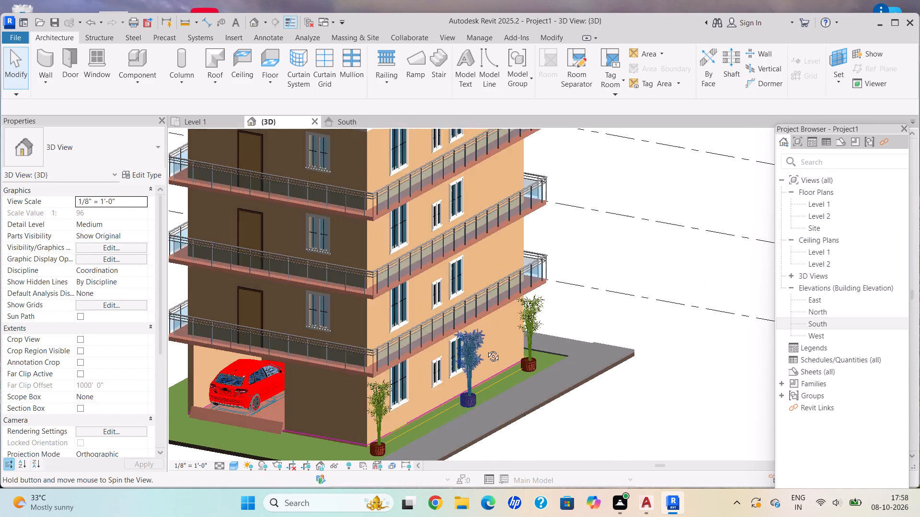
pyautogui.keyDown('shift'); pyautogui.moveTo(486, 349); pyautogui.dragTo(531, 279, button='middle'); pyautogui.keyUp('shift')
# Examine the front facade and garage entrance up close, including the white steps before the door.
pyautogui.scroll(2, 531, 286)
pyautogui.keyDown('shift'); pyautogui.moveTo(578, 321); pyautogui.dragTo(596, 346, button='middle'); pyautogui.keyUp('shift')
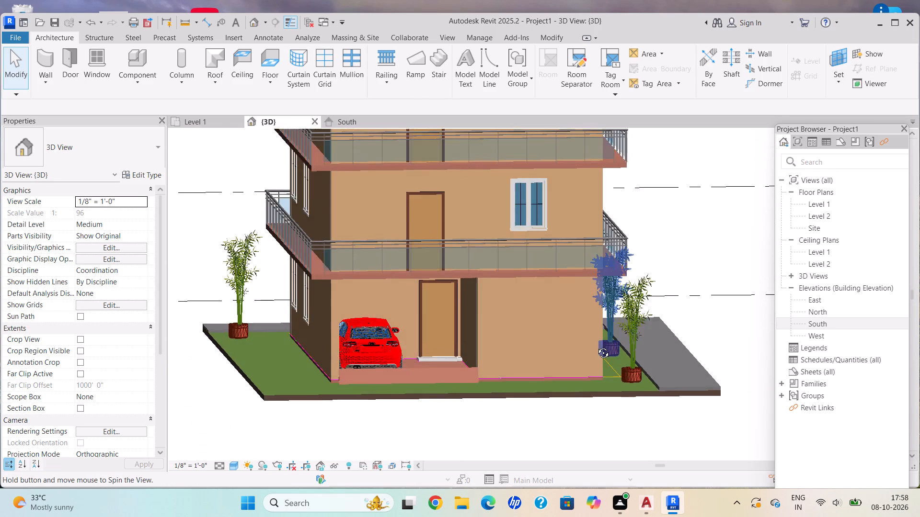
pyautogui.keyDown('shift'); pyautogui.moveTo(596, 346); pyautogui.dragTo(596, 346, button='middle'); pyautogui.keyUp('shift')
pyautogui.keyDown('shift'); pyautogui.middleClick(586, 394); pyautogui.keyUp('shift')
pyautogui.scroll(2, 394, 336)
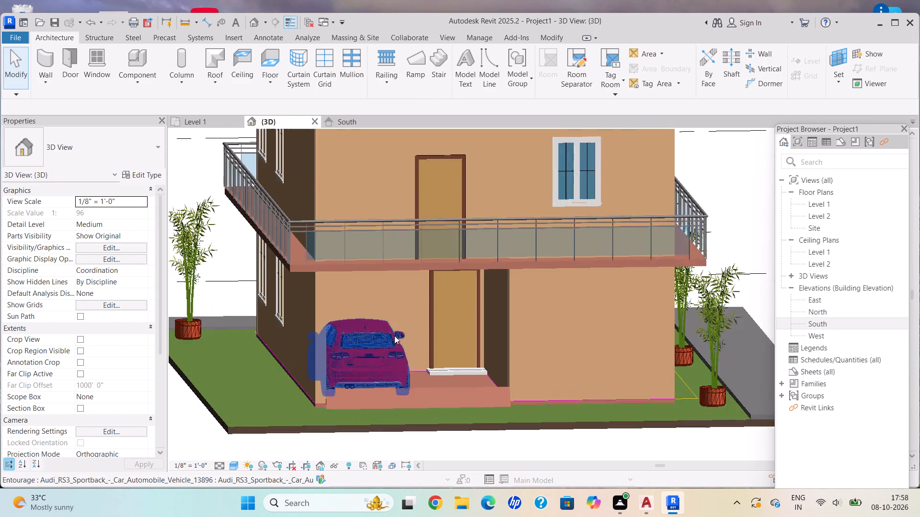
pyautogui.scroll(9, 394, 336)
pyautogui.keyDown('shift'); pyautogui.moveTo(478, 385); pyautogui.dragTo(494, 422, button='middle'); pyautogui.keyUp('shift')
pyautogui.keyDown('shift'); pyautogui.scroll(1, 496, 423); pyautogui.keyUp('shift')
pyautogui.scroll(-4, 521, 417)
pyautogui.moveTo(515, 412); pyautogui.dragTo(226, 283, button='middle')
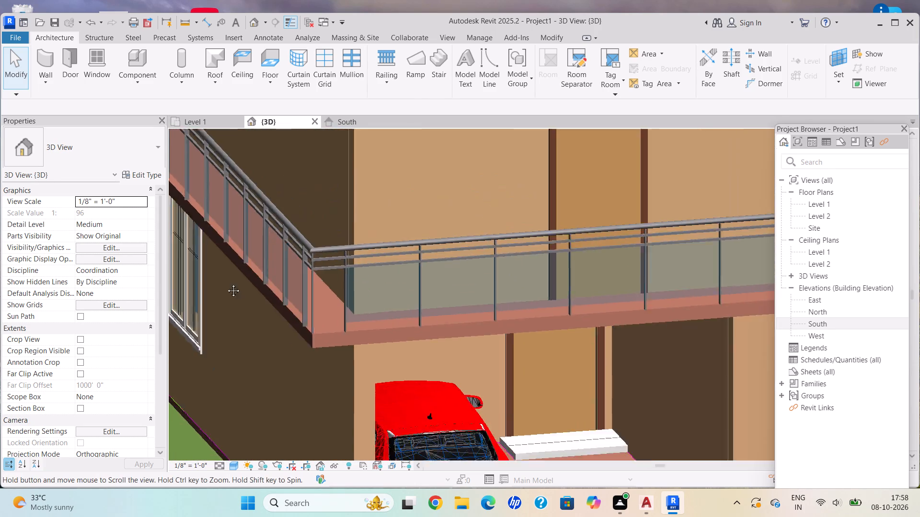
pyautogui.moveTo(226, 283); pyautogui.dragTo(177, 262, button='middle')
pyautogui.scroll(6, 232, 329)
pyautogui.click(285, 328)
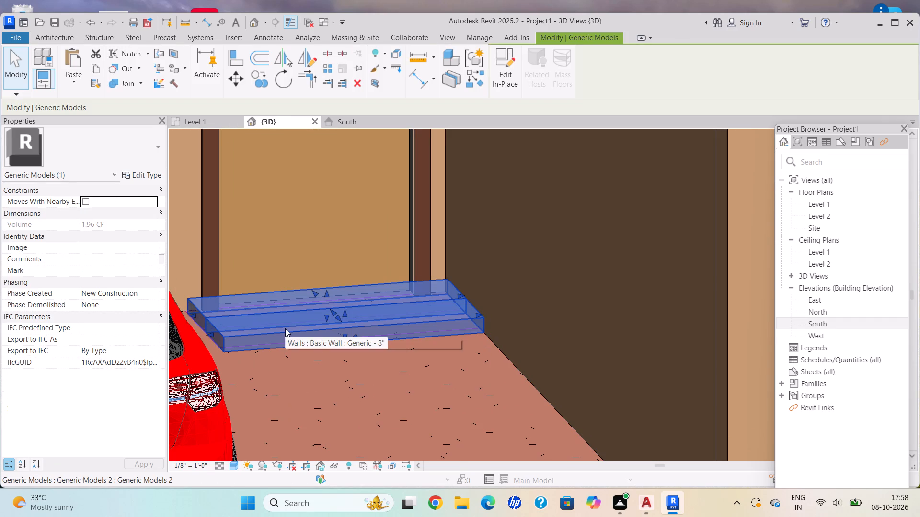
pyautogui.scroll(-10, 309, 317)
pyautogui.moveTo(310, 316); pyautogui.dragTo(333, 351, button='middle')
pyautogui.scroll(3, 357, 353)
pyautogui.scroll(-5, 357, 353)
pyautogui.scroll(1, 369, 356)
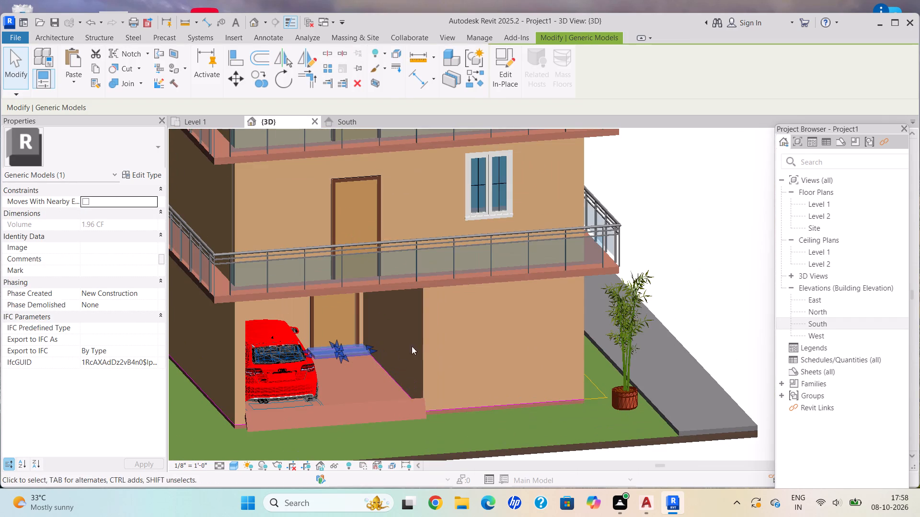
pyautogui.press('Escape')
pyautogui.scroll(-2, 487, 372)
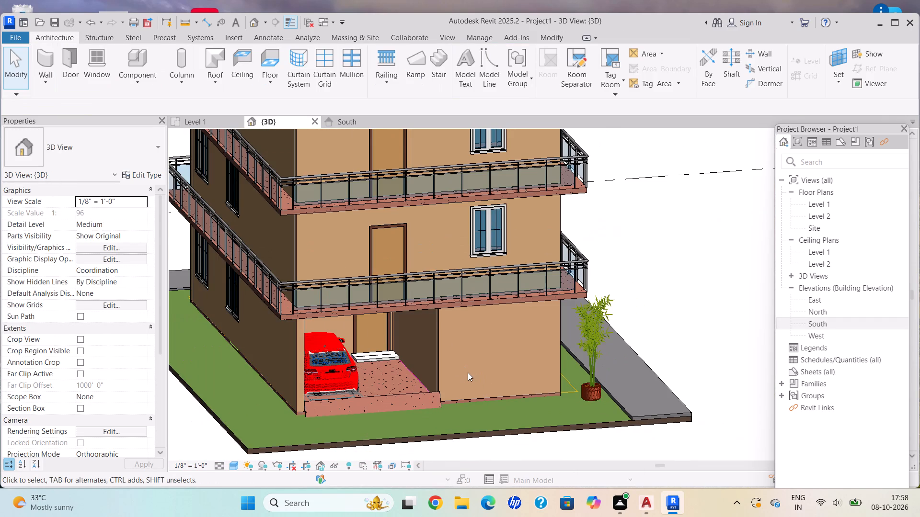
# Open the white steps before the entrance door for in-place editing and paint both treads with Cherry.
pyautogui.keyDown('shift'); pyautogui.moveTo(467, 372); pyautogui.dragTo(447, 416, button='middle'); pyautogui.keyUp('shift')
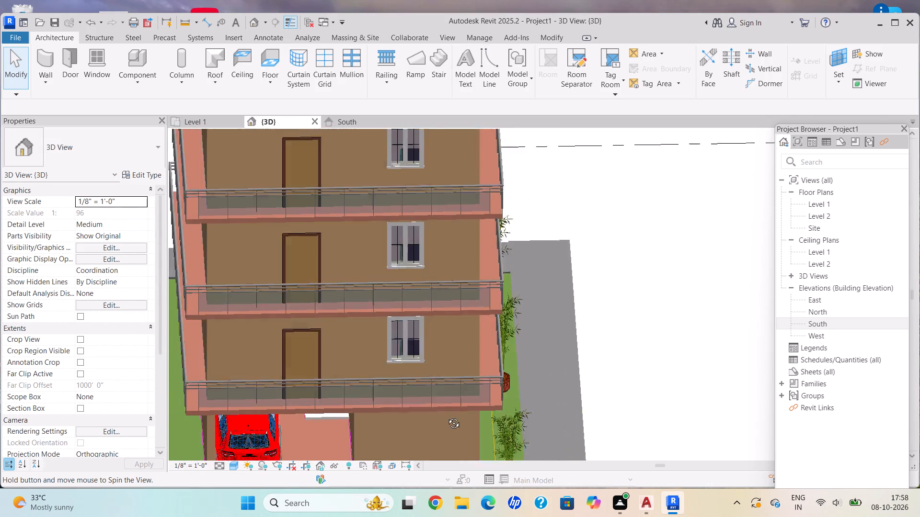
pyautogui.keyDown('shift'); pyautogui.moveTo(447, 416); pyautogui.dragTo(448, 412, button='middle'); pyautogui.keyUp('shift')
pyautogui.scroll(10, 300, 430)
pyautogui.click(379, 416)
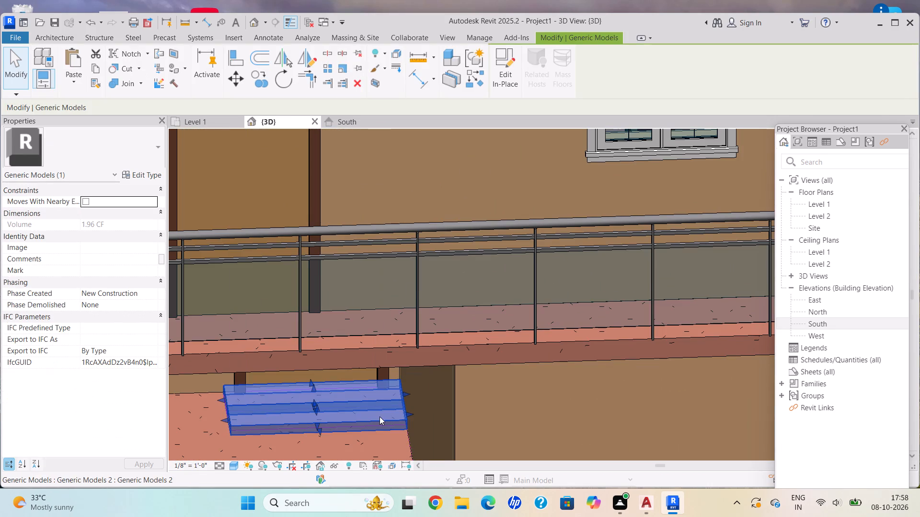
pyautogui.click(515, 86)
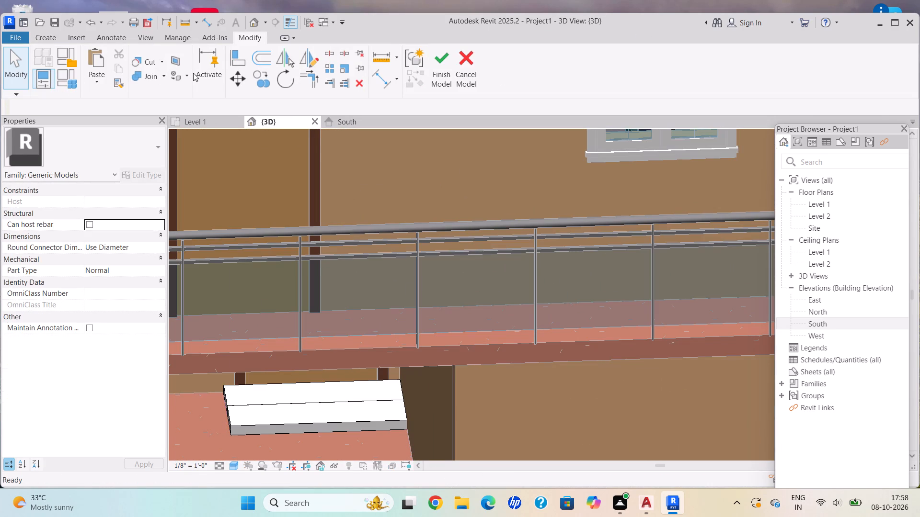
pyautogui.click(186, 76)
pyautogui.click(199, 98)
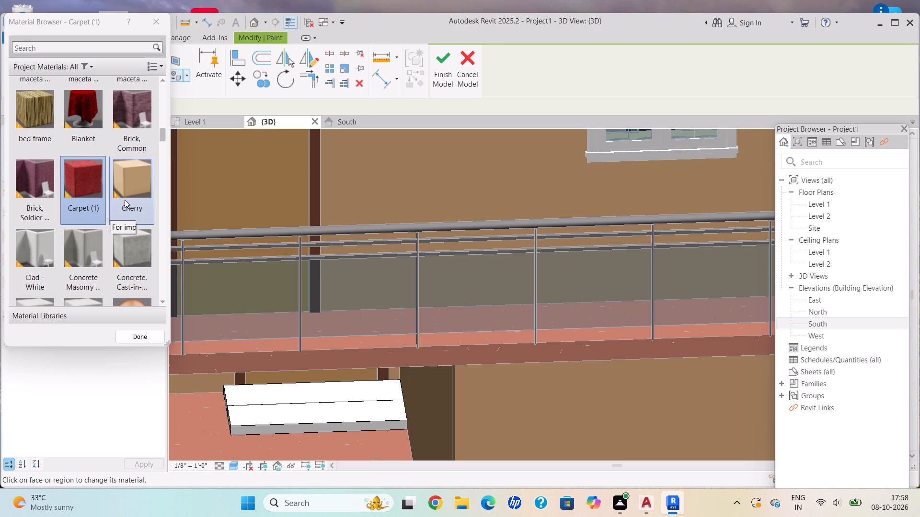
pyautogui.scroll(1, 119, 173)
pyautogui.scroll(-1, 119, 175)
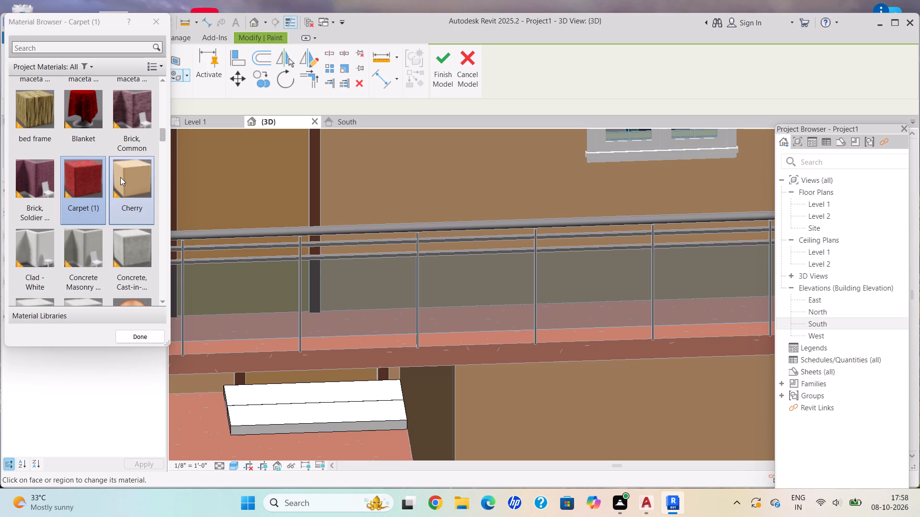
pyautogui.click(127, 187)
pyautogui.scroll(4, 327, 380)
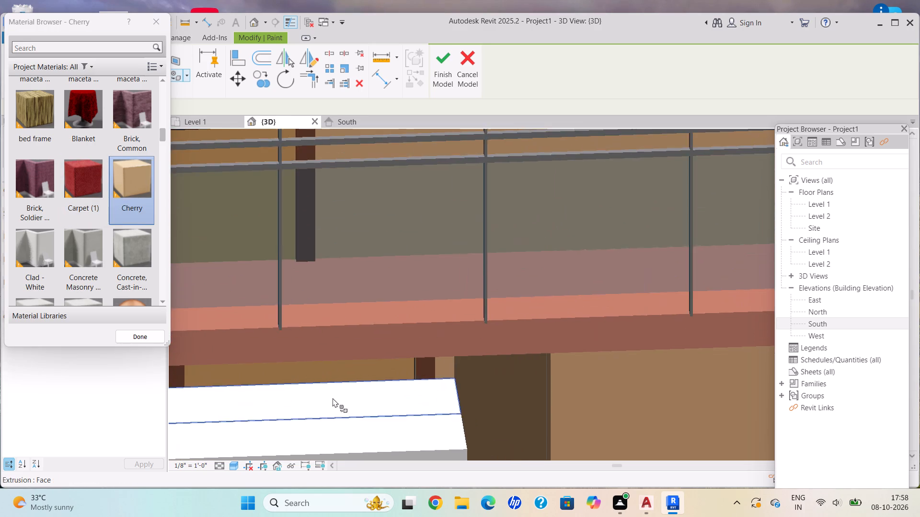
pyautogui.click(333, 398)
pyautogui.scroll(-2, 354, 412)
pyautogui.moveTo(354, 404); pyautogui.dragTo(352, 338, button='middle')
pyautogui.click(355, 359)
pyautogui.scroll(-4, 367, 375)
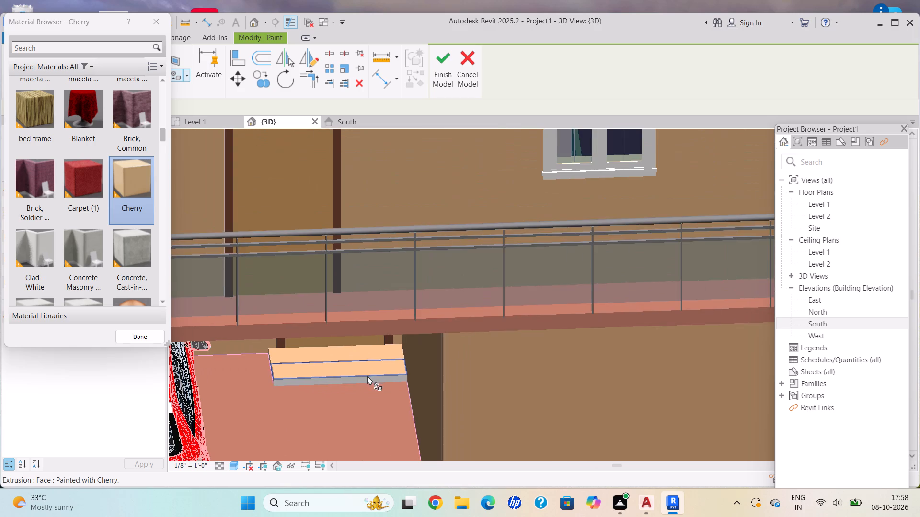
# Paint the front riser and the side face of the entrance steps beside the car with Cherry, and end painting.
pyautogui.moveTo(357, 381); pyautogui.dragTo(374, 341, button='middle')
pyautogui.scroll(5, 397, 288)
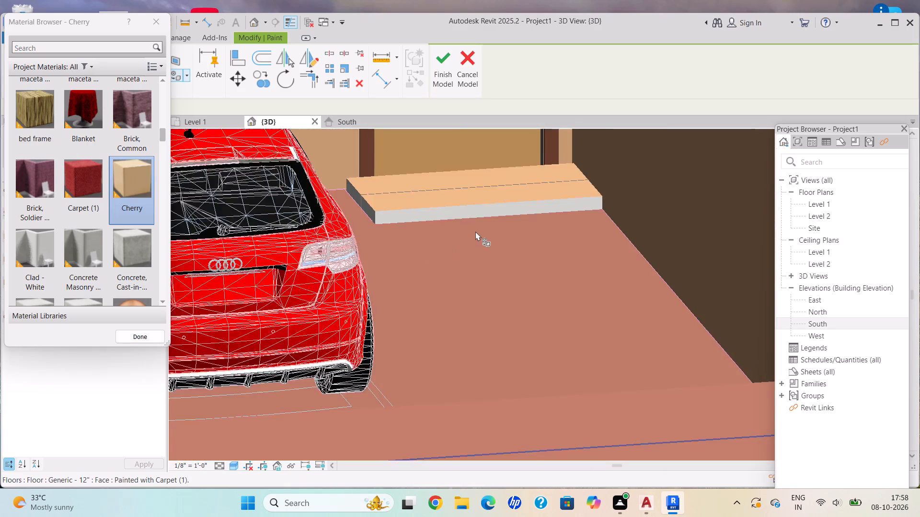
pyautogui.scroll(3, 475, 231)
pyautogui.scroll(-1, 476, 230)
pyautogui.scroll(4, 540, 184)
pyautogui.click(542, 204)
pyautogui.scroll(-4, 461, 230)
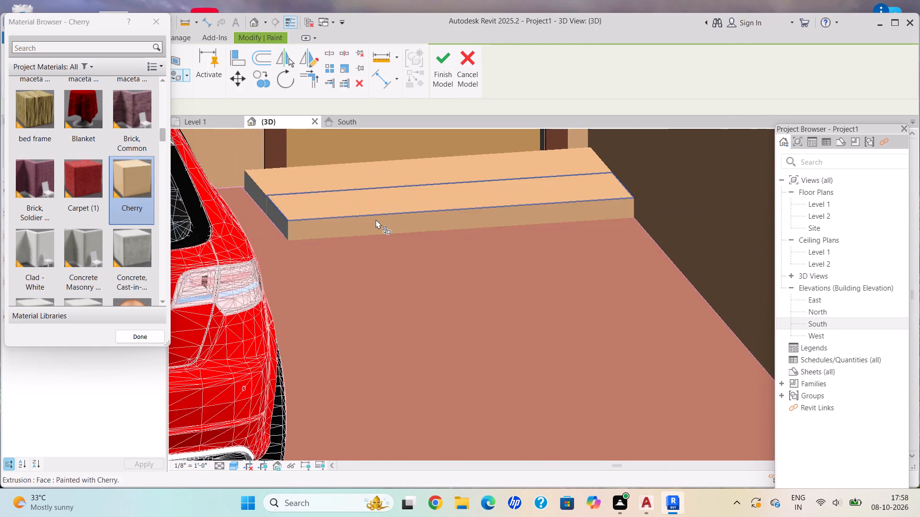
pyautogui.keyDown('shift'); pyautogui.moveTo(376, 219); pyautogui.dragTo(399, 229, button='middle'); pyautogui.keyUp('shift')
pyautogui.keyDown('shift'); pyautogui.middleClick(400, 230); pyautogui.keyUp('shift')
pyautogui.keyDown('shift'); pyautogui.moveTo(387, 222); pyautogui.dragTo(375, 224, button='middle'); pyautogui.keyUp('shift')
pyautogui.keyDown('shift'); pyautogui.moveTo(370, 224); pyautogui.dragTo(356, 224, button='middle'); pyautogui.keyUp('shift')
pyautogui.scroll(4, 225, 324)
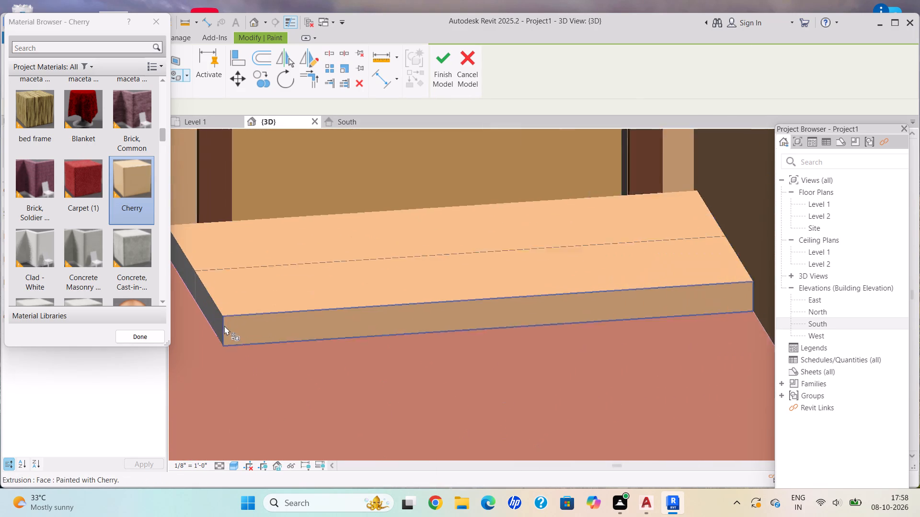
pyautogui.scroll(6, 224, 326)
pyautogui.click(213, 316)
pyautogui.scroll(-9, 217, 319)
pyautogui.scroll(1, 275, 335)
pyautogui.scroll(-2, 275, 335)
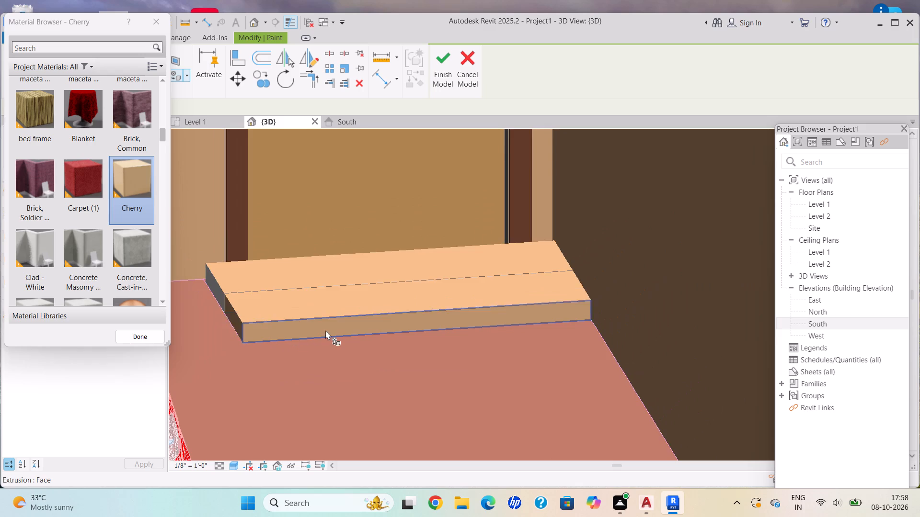
pyautogui.scroll(-1, 325, 330)
pyautogui.keyDown('shift'); pyautogui.moveTo(317, 326); pyautogui.dragTo(292, 316, button='middle'); pyautogui.keyUp('shift')
pyautogui.scroll(-9, 310, 321)
pyautogui.keyDown('shift'); pyautogui.scroll(1, 343, 320); pyautogui.keyUp('shift')
pyautogui.keyDown('shift'); pyautogui.moveTo(355, 324); pyautogui.dragTo(390, 333, button='middle'); pyautogui.keyUp('shift')
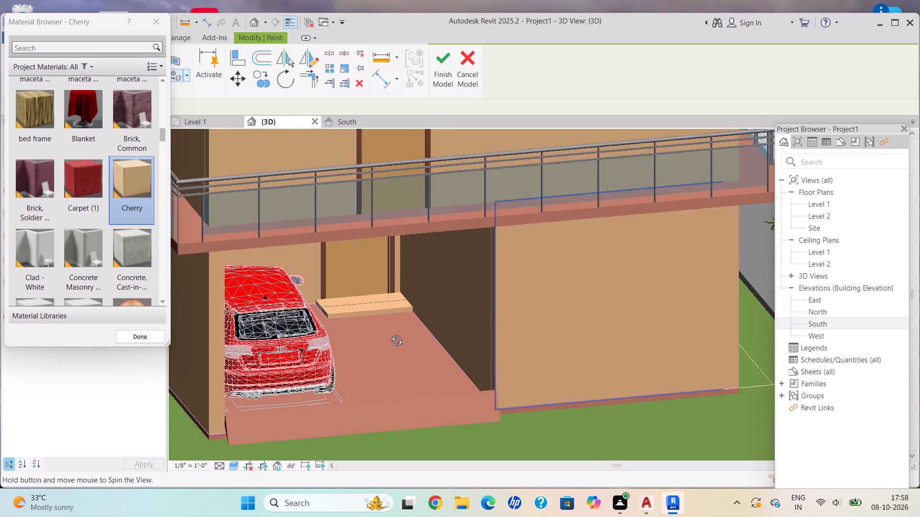
pyautogui.keyDown('shift'); pyautogui.moveTo(390, 333); pyautogui.dragTo(390, 334, button='middle'); pyautogui.keyUp('shift')
pyautogui.scroll(1, 417, 376)
pyautogui.press('Escape')
pyautogui.scroll(-1, 420, 382)
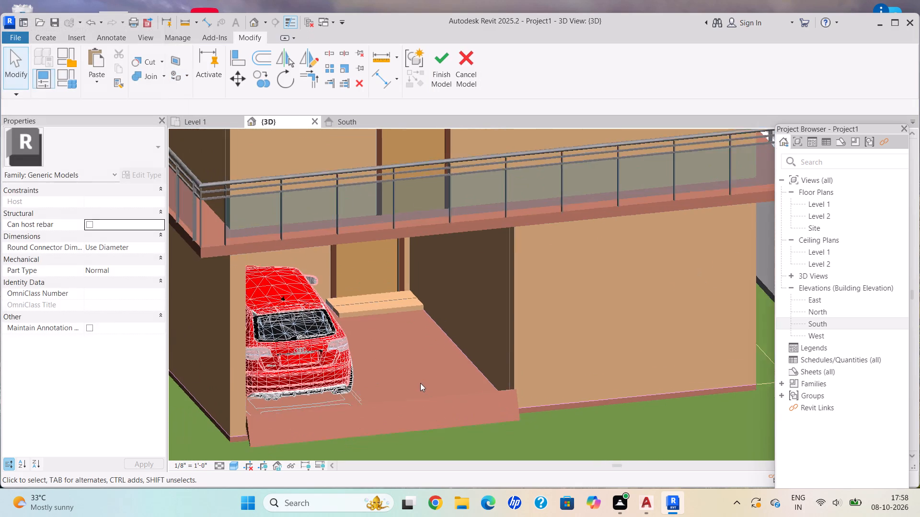
pyautogui.scroll(-1, 420, 383)
pyautogui.press('Escape')
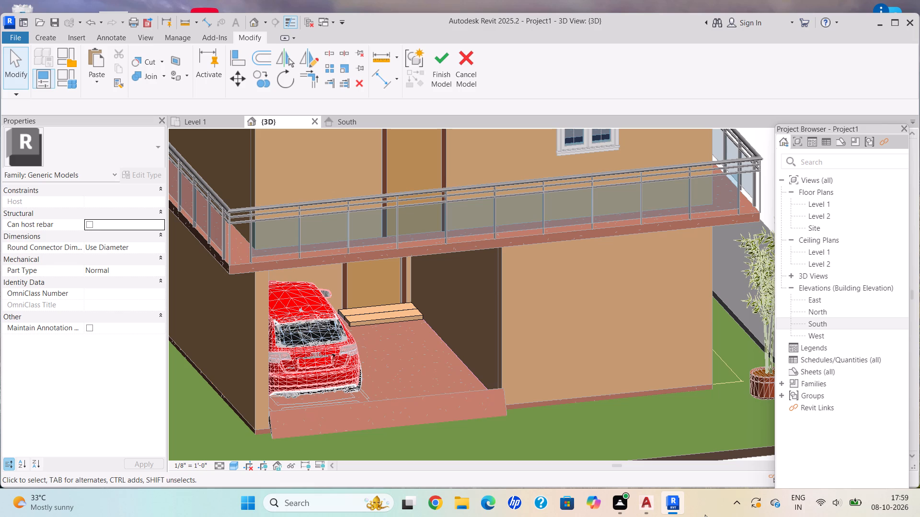
# Examine the painted entrance steps, the front facade and the row of bamboo plants along the side wall.
pyautogui.scroll(-4, 558, 347)
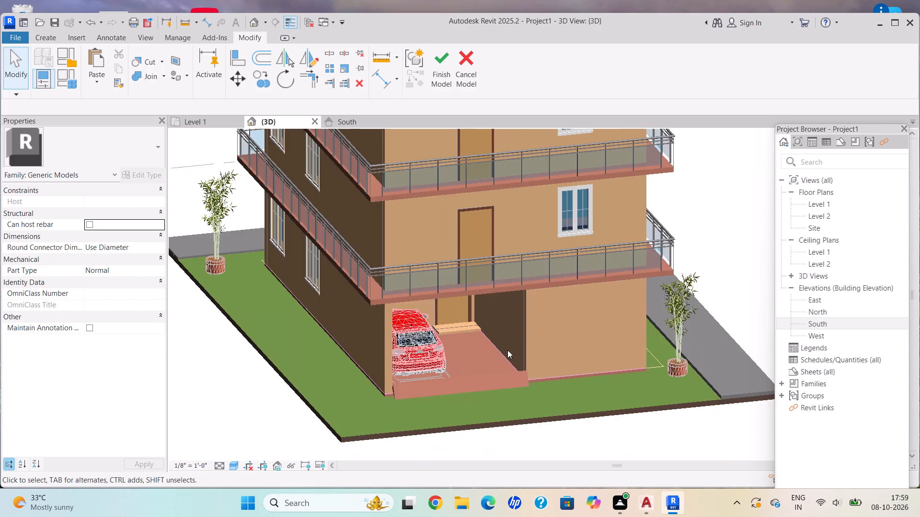
pyautogui.scroll(6, 411, 375)
pyautogui.scroll(-8, 464, 352)
pyautogui.moveTo(458, 344); pyautogui.dragTo(430, 349, button='middle')
pyautogui.scroll(1, 432, 348)
pyautogui.scroll(2, 481, 311)
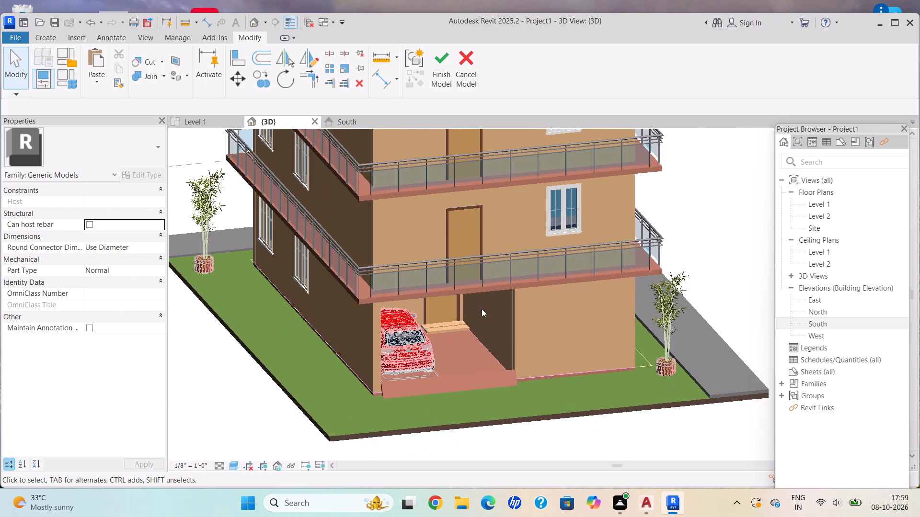
pyautogui.scroll(4, 482, 309)
pyautogui.keyDown('shift'); pyautogui.moveTo(477, 392); pyautogui.dragTo(389, 358, button='middle'); pyautogui.keyUp('shift')
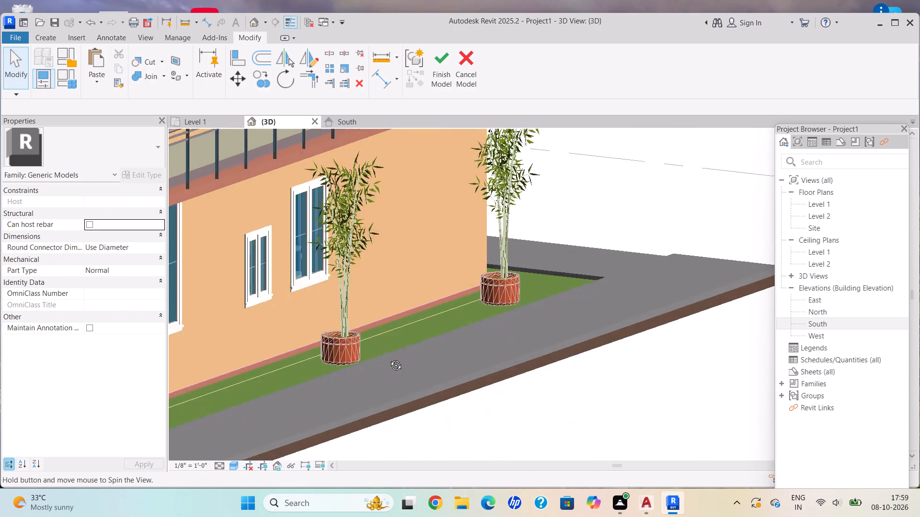
pyautogui.keyDown('shift'); pyautogui.moveTo(389, 358); pyautogui.dragTo(388, 358, button='middle'); pyautogui.keyUp('shift')
pyautogui.scroll(-8, 388, 342)
pyautogui.keyDown('shift'); pyautogui.moveTo(403, 326); pyautogui.dragTo(464, 393, button='middle'); pyautogui.keyUp('shift')
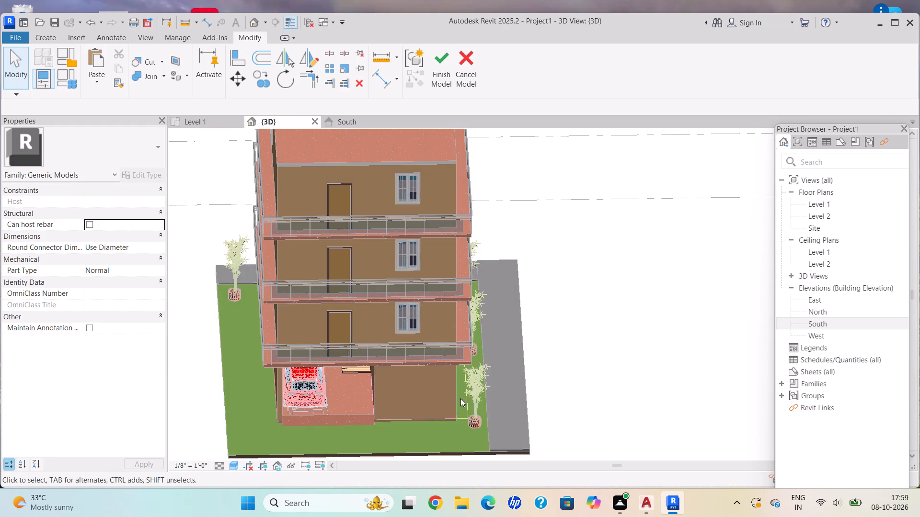
pyautogui.scroll(8, 437, 447)
pyautogui.keyDown('shift'); pyautogui.moveTo(421, 426); pyautogui.dragTo(422, 365, button='middle'); pyautogui.keyUp('shift')
pyautogui.keyDown('shift'); pyautogui.scroll(1, 423, 364); pyautogui.keyUp('shift')
pyautogui.scroll(-2, 425, 342)
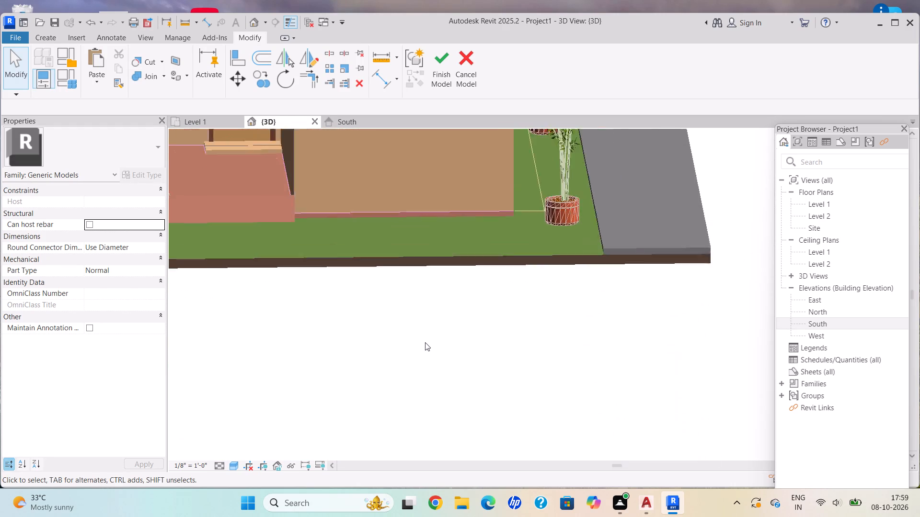
pyautogui.scroll(-1, 425, 342)
pyautogui.keyDown('shift'); pyautogui.middleClick(432, 298); pyautogui.keyUp('shift')
pyautogui.keyDown('shift'); pyautogui.moveTo(433, 299); pyautogui.dragTo(390, 372, button='middle'); pyautogui.keyUp('shift')
pyautogui.scroll(-7, 391, 342)
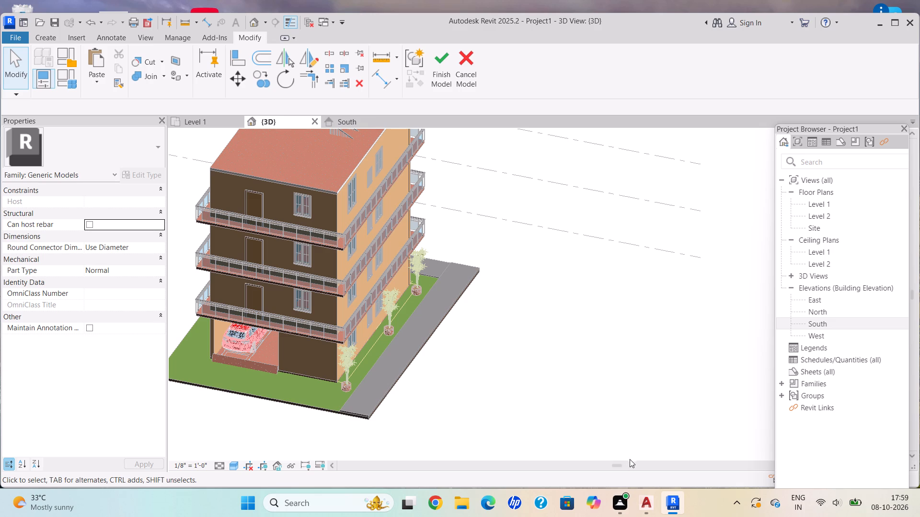
pyautogui.scroll(-2, 524, 290)
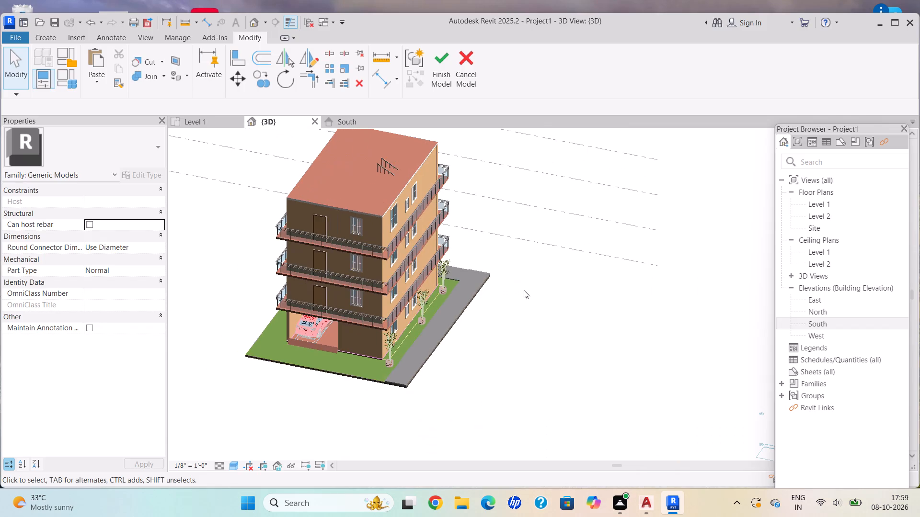
# Examine the garage front, the balconies and the bamboo pots' positions on the grass strip beside the grey pavement.
pyautogui.keyDown('shift'); pyautogui.moveTo(476, 306); pyautogui.dragTo(552, 320, button='middle'); pyautogui.keyUp('shift')
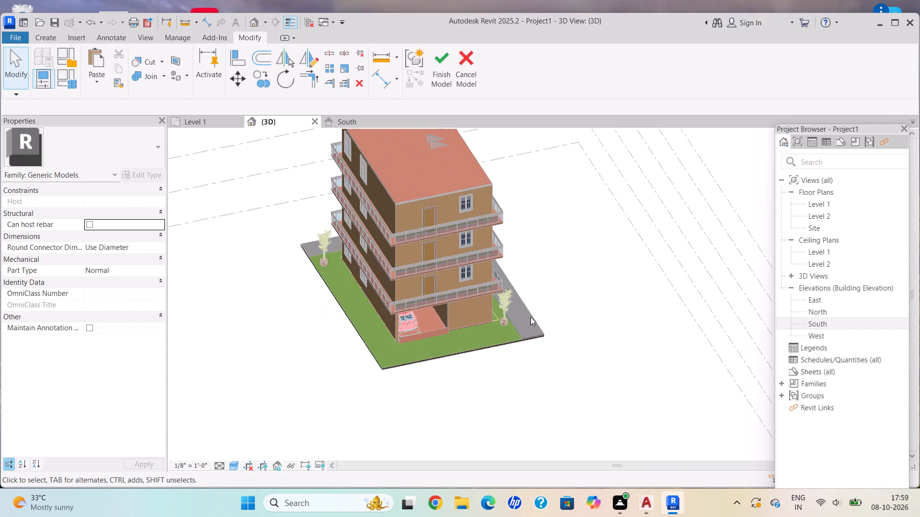
pyautogui.scroll(3, 455, 317)
pyautogui.scroll(3, 377, 363)
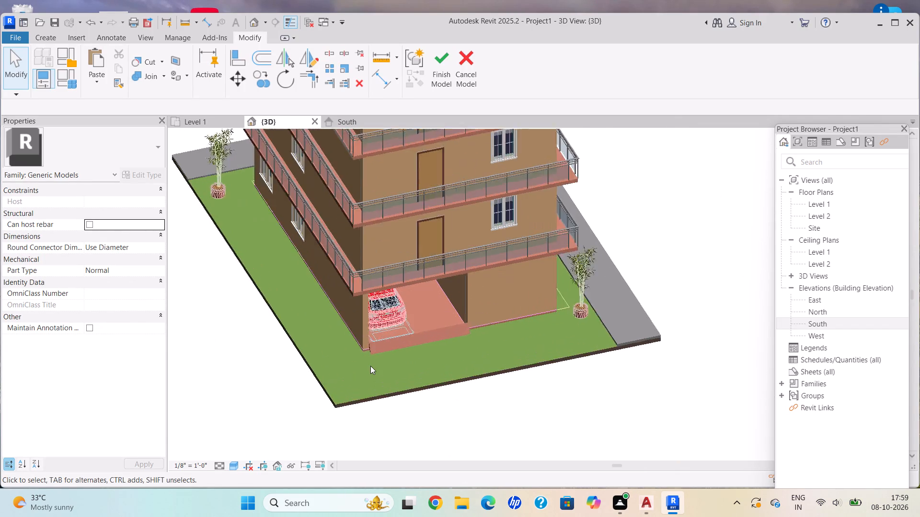
pyautogui.scroll(1, 370, 366)
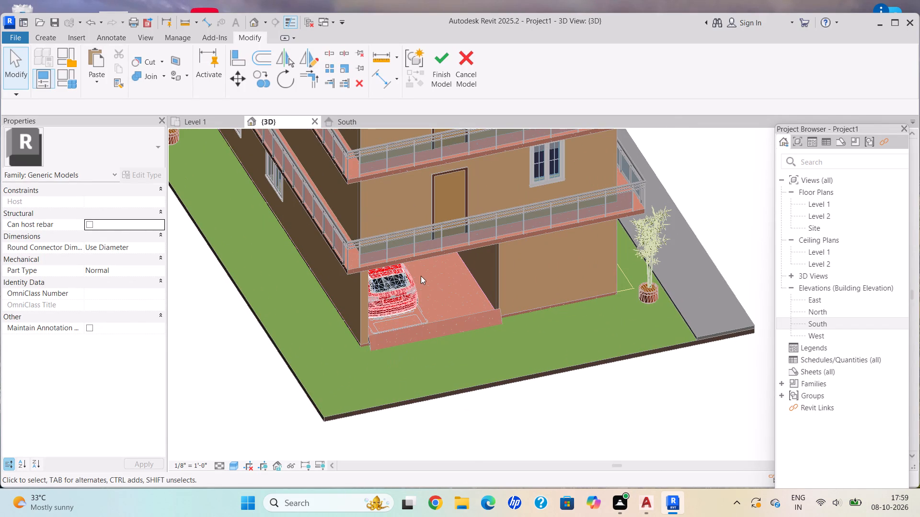
pyautogui.scroll(3, 421, 272)
pyautogui.scroll(-5, 421, 270)
pyautogui.scroll(3, 506, 176)
pyautogui.scroll(-4, 506, 176)
pyautogui.moveTo(506, 176); pyautogui.dragTo(520, 184, button='middle')
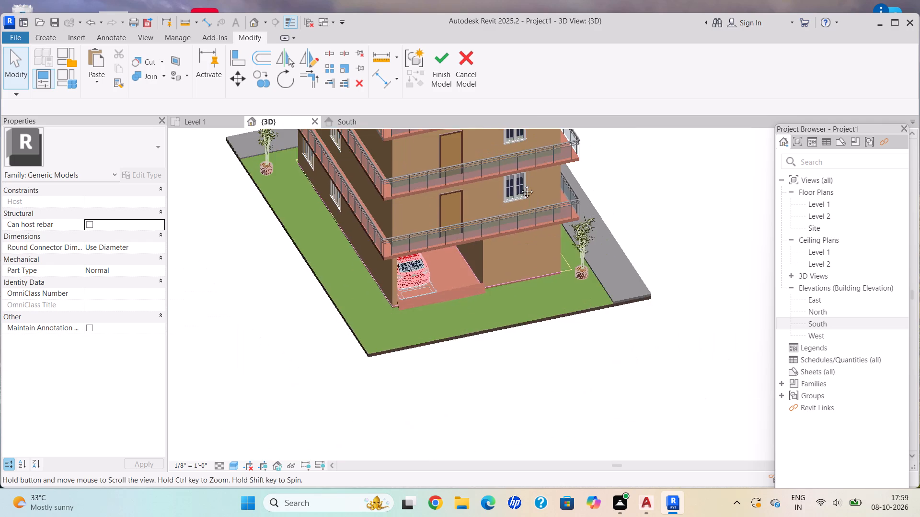
pyautogui.moveTo(520, 184); pyautogui.dragTo(540, 249, button='middle')
pyautogui.scroll(-8, 431, 249)
pyautogui.scroll(1, 431, 249)
pyautogui.scroll(11, 444, 212)
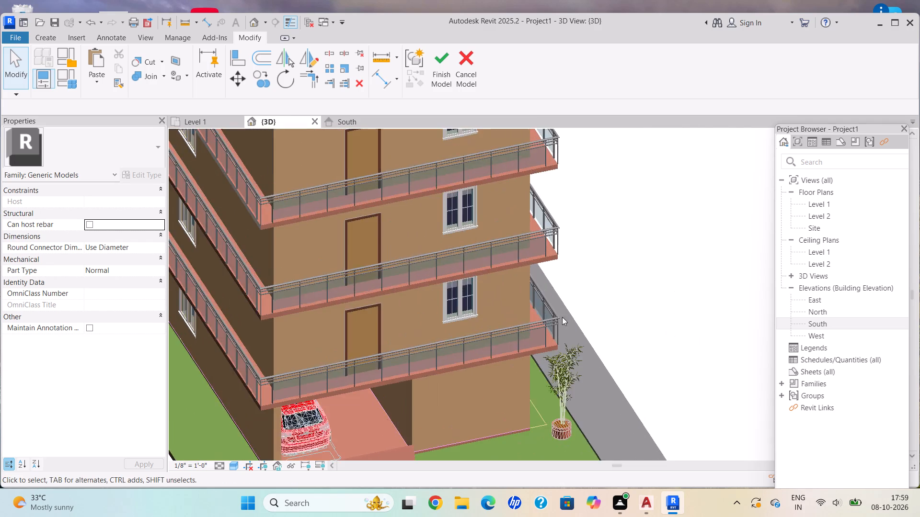
pyautogui.scroll(4, 562, 317)
pyautogui.moveTo(560, 350); pyautogui.dragTo(401, 202, button='middle')
pyautogui.scroll(5, 422, 334)
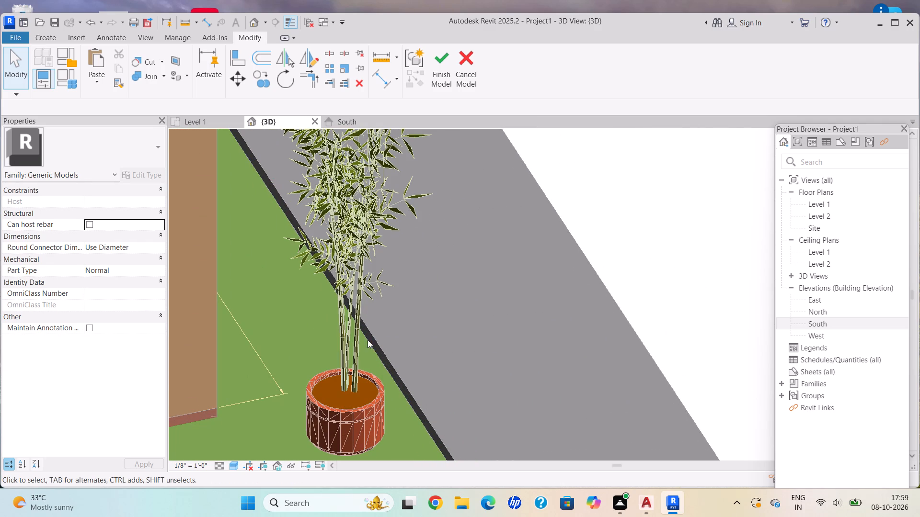
pyautogui.scroll(-3, 486, 405)
pyautogui.moveTo(444, 387); pyautogui.dragTo(420, 372, button='middle')
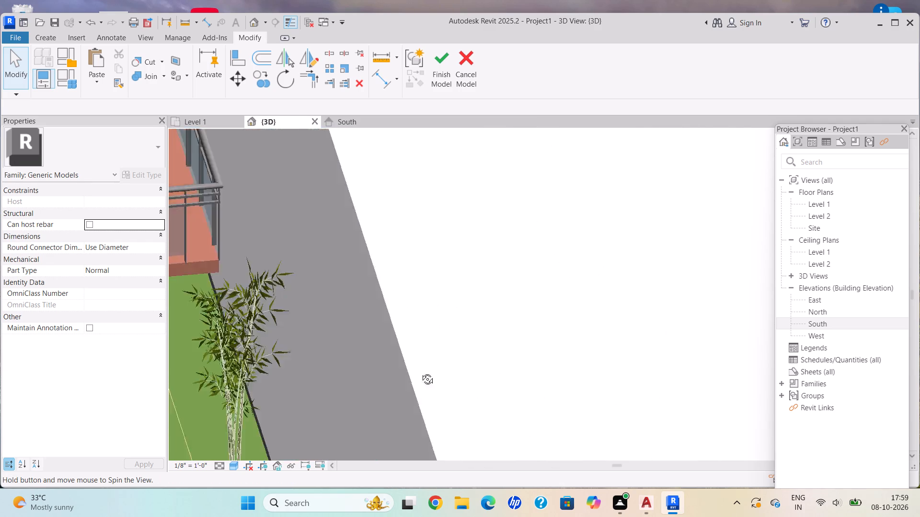
pyautogui.moveTo(420, 372); pyautogui.dragTo(322, 303, button='middle')
pyautogui.scroll(-7, 333, 254)
pyautogui.moveTo(339, 251); pyautogui.dragTo(410, 274, button='middle')
pyautogui.moveTo(561, 303); pyautogui.dragTo(697, 315, button='middle')
pyautogui.scroll(-4, 439, 312)
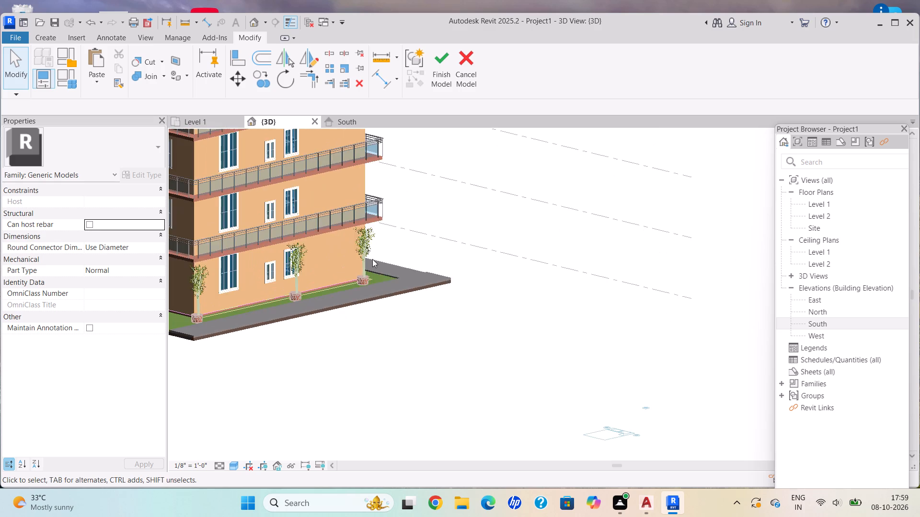
pyautogui.keyDown('shift'); pyautogui.moveTo(374, 267); pyautogui.dragTo(381, 354, button='middle'); pyautogui.keyUp('shift')
pyautogui.scroll(4, 224, 415)
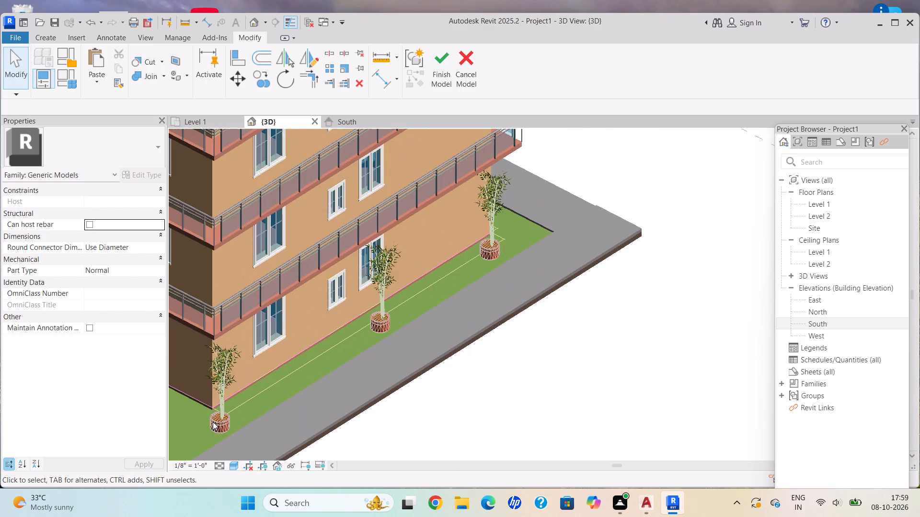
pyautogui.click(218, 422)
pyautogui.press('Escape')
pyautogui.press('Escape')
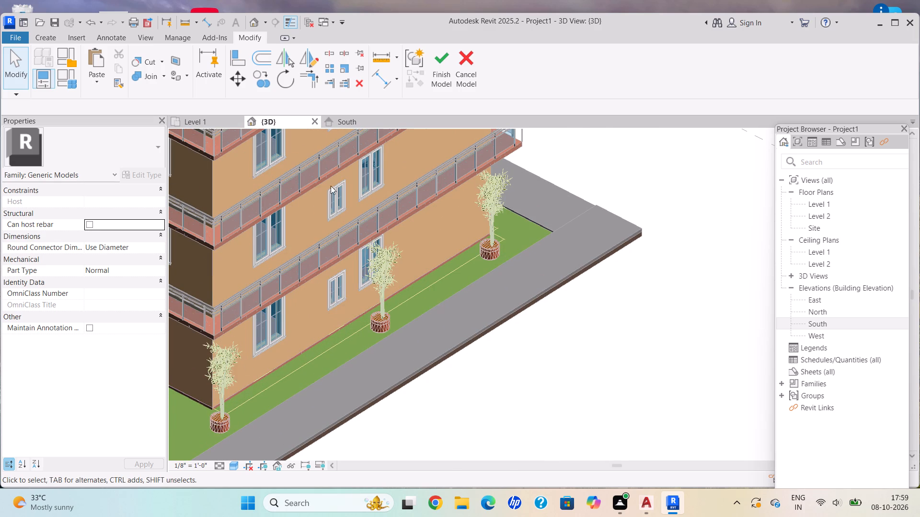
# Finish the in-place model edit of the entrance steps.
pyautogui.click(438, 62)
pyautogui.press('Escape')
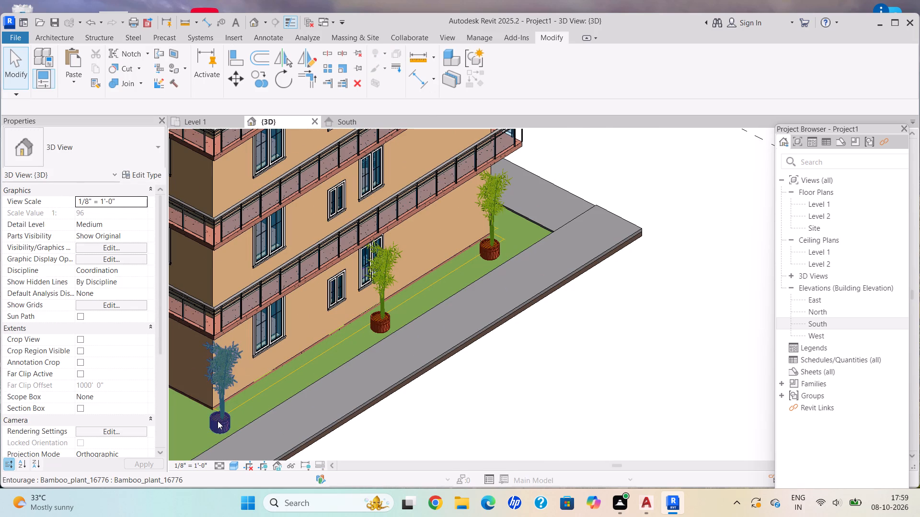
pyautogui.press('Escape')
# Move the bamboo plant at the front end of the side wall's grass strip closer to the building corner.
pyautogui.click(218, 419)
pyautogui.click(229, 86)
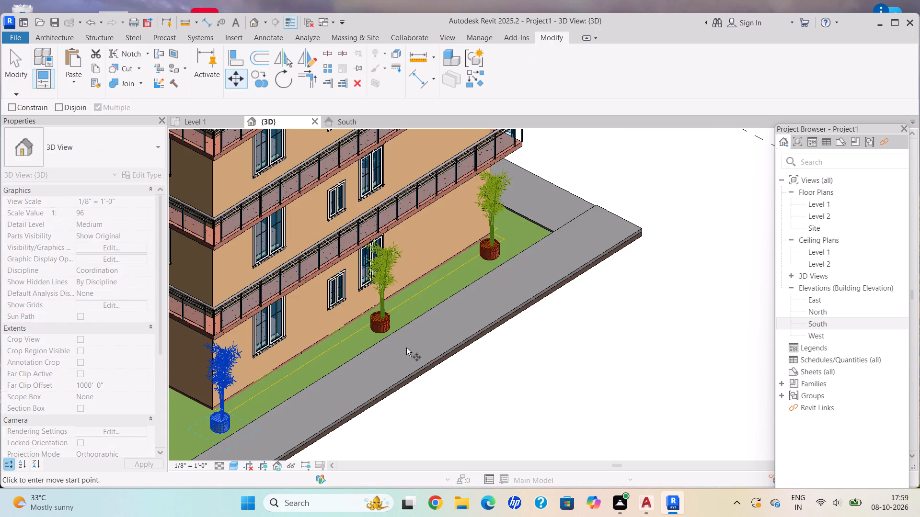
pyautogui.moveTo(423, 340); pyautogui.dragTo(493, 230, button='middle')
pyautogui.keyDown('shift'); pyautogui.moveTo(368, 318); pyautogui.dragTo(327, 285, button='middle'); pyautogui.keyUp('shift')
pyautogui.moveTo(324, 171); pyautogui.dragTo(594, 250, button='middle')
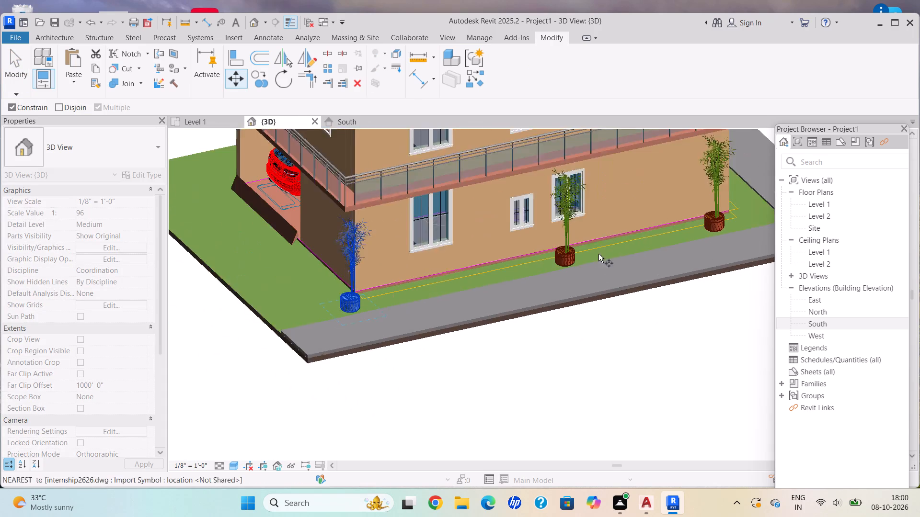
pyautogui.scroll(8, 402, 342)
pyautogui.click(328, 300)
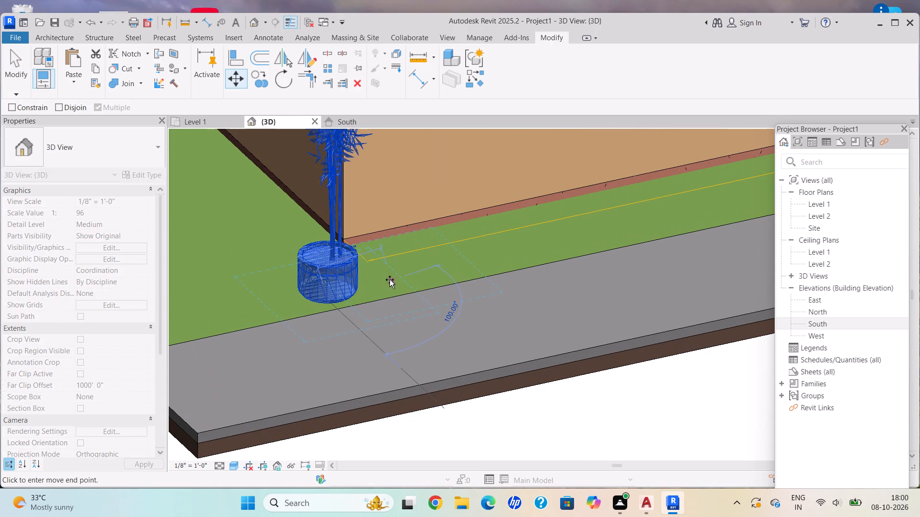
pyautogui.click(390, 280)
pyautogui.scroll(-2, 390, 280)
pyautogui.press('Escape')
# Examine the positions and spacing of the three bamboo plants along the side wall.
pyautogui.scroll(-10, 398, 270)
pyautogui.moveTo(424, 234); pyautogui.dragTo(406, 247, button='middle')
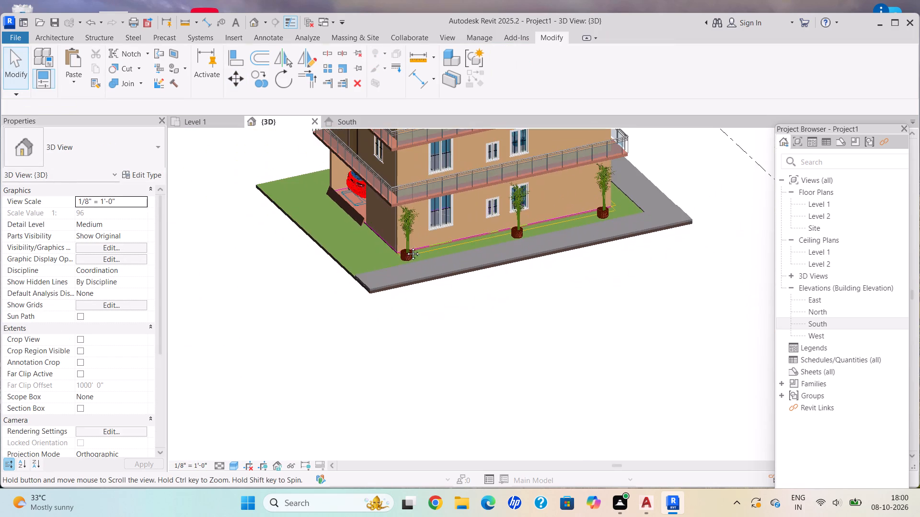
pyautogui.moveTo(406, 247); pyautogui.dragTo(367, 268, button='middle')
pyautogui.scroll(-1, 470, 249)
pyautogui.keyDown('shift'); pyautogui.moveTo(470, 248); pyautogui.dragTo(476, 308, button='middle'); pyautogui.keyUp('shift')
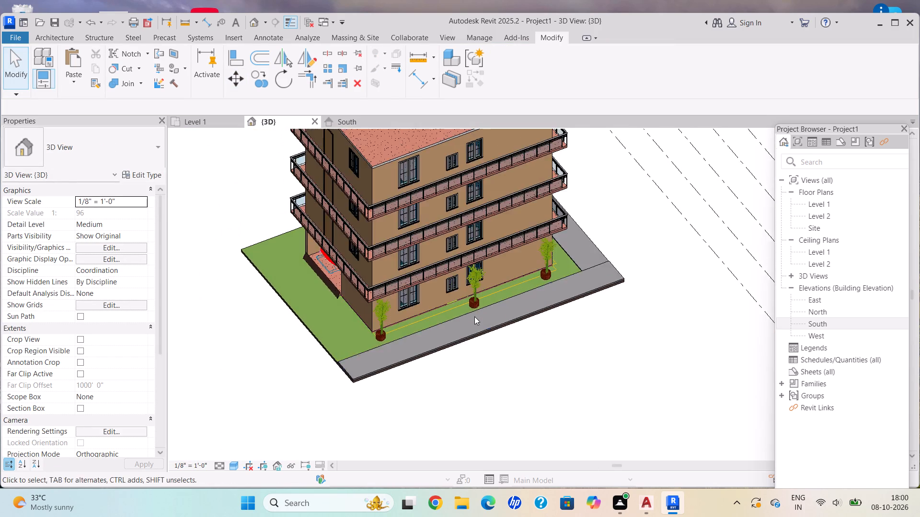
pyautogui.scroll(7, 473, 314)
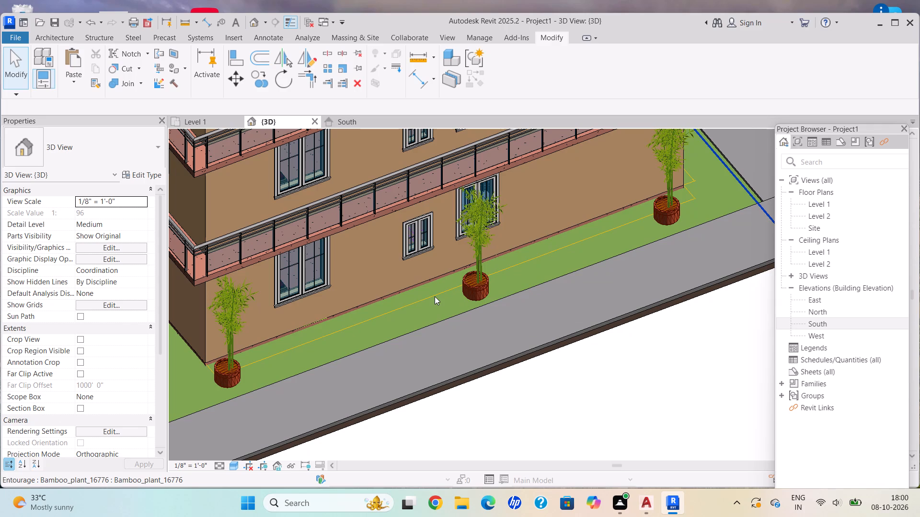
pyautogui.scroll(-3, 485, 297)
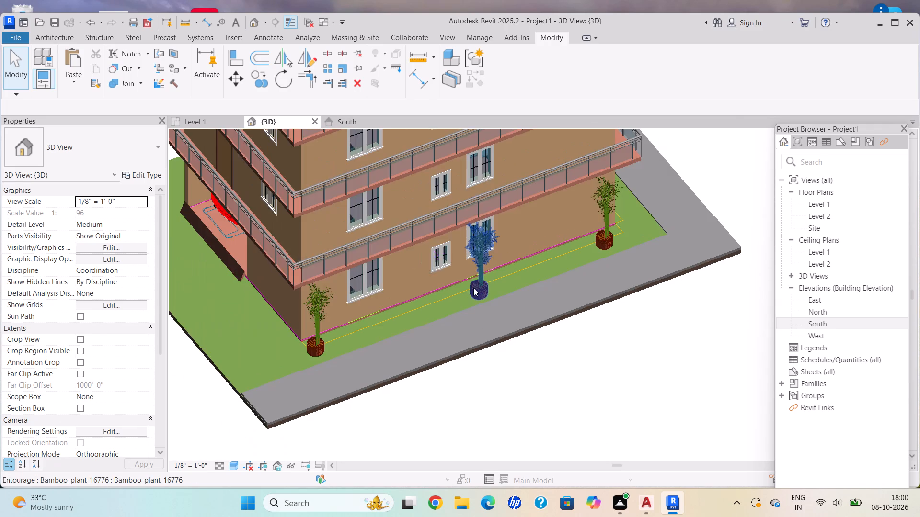
pyautogui.keyDown('shift'); pyautogui.moveTo(473, 288); pyautogui.dragTo(456, 323, button='middle'); pyautogui.keyUp('shift')
pyautogui.scroll(6, 415, 318)
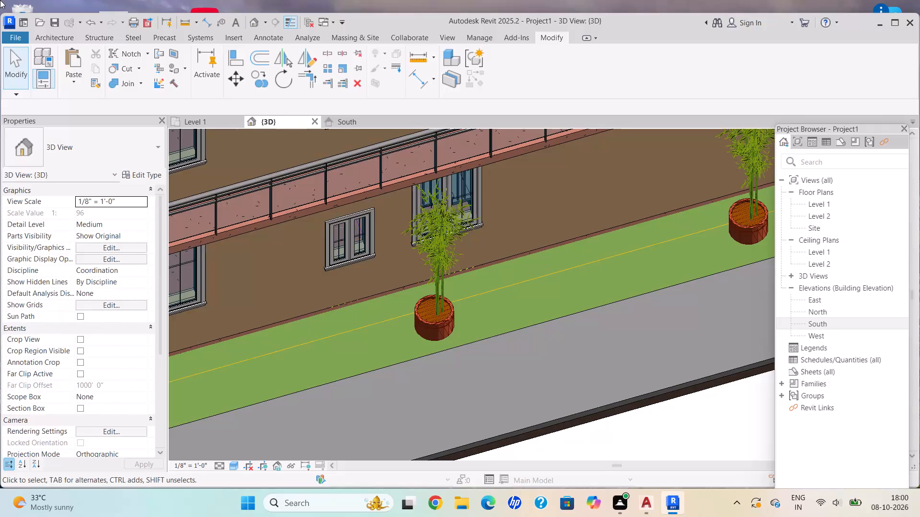
pyautogui.scroll(-3, 398, 377)
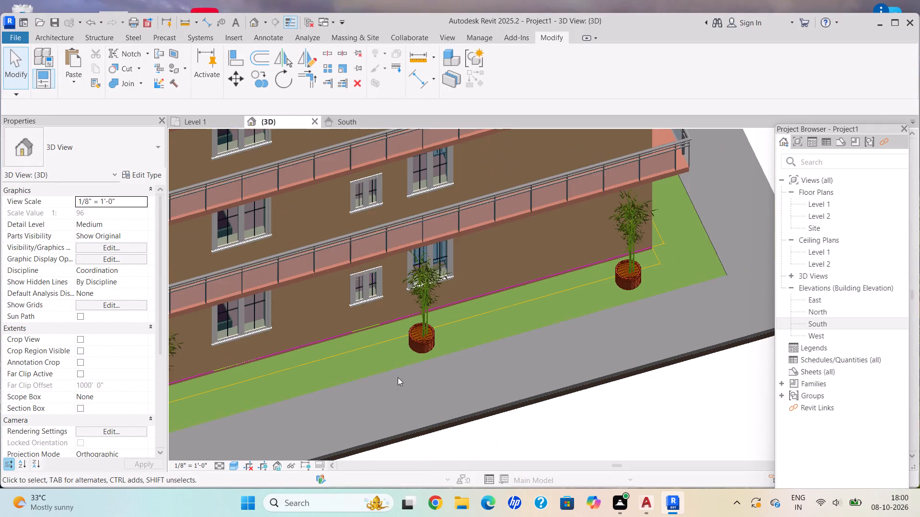
pyautogui.scroll(-2, 439, 347)
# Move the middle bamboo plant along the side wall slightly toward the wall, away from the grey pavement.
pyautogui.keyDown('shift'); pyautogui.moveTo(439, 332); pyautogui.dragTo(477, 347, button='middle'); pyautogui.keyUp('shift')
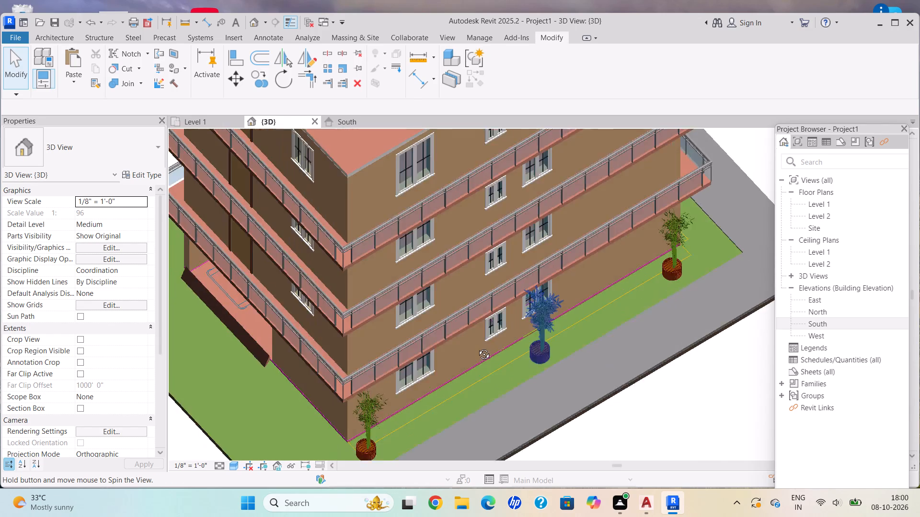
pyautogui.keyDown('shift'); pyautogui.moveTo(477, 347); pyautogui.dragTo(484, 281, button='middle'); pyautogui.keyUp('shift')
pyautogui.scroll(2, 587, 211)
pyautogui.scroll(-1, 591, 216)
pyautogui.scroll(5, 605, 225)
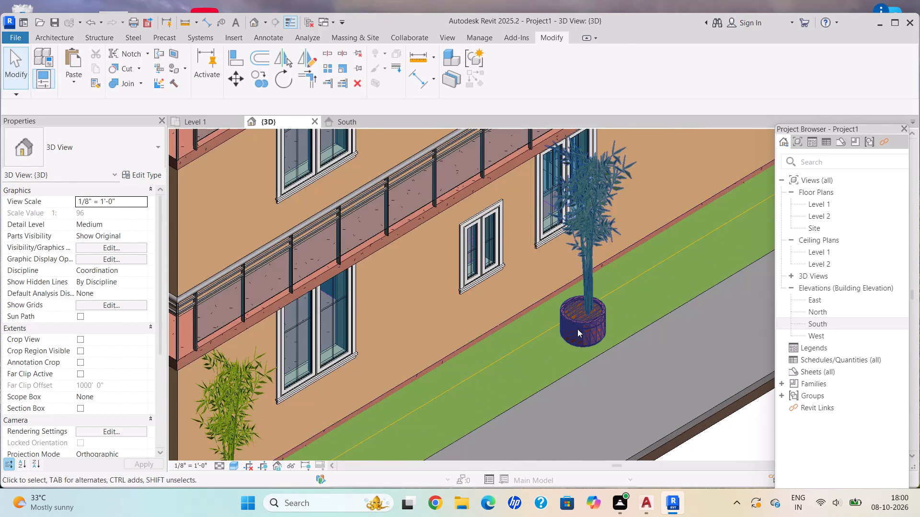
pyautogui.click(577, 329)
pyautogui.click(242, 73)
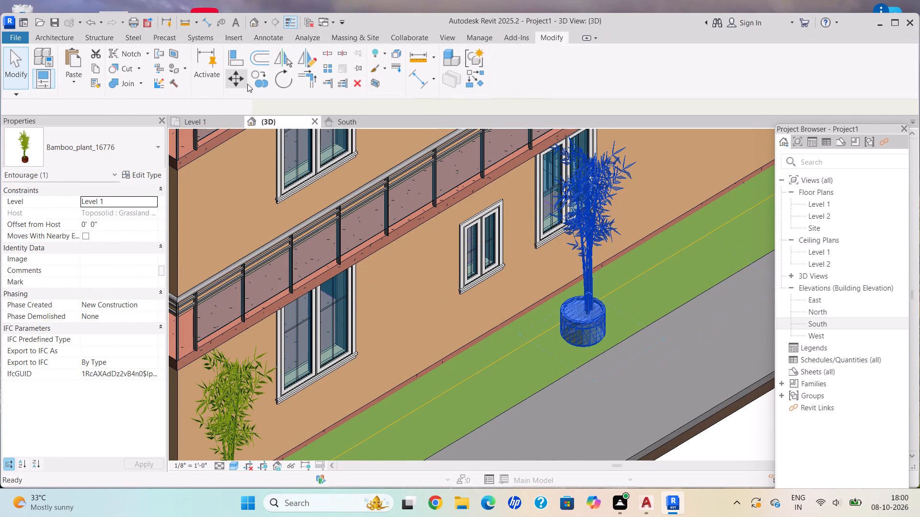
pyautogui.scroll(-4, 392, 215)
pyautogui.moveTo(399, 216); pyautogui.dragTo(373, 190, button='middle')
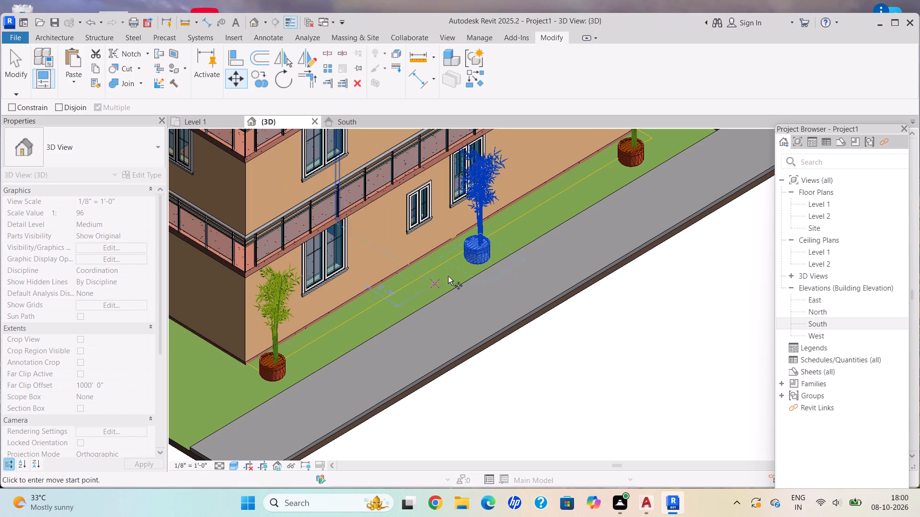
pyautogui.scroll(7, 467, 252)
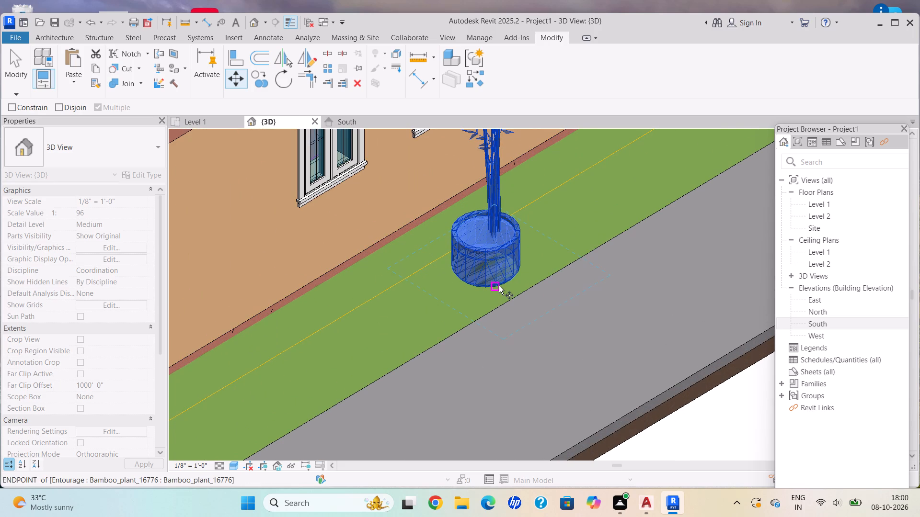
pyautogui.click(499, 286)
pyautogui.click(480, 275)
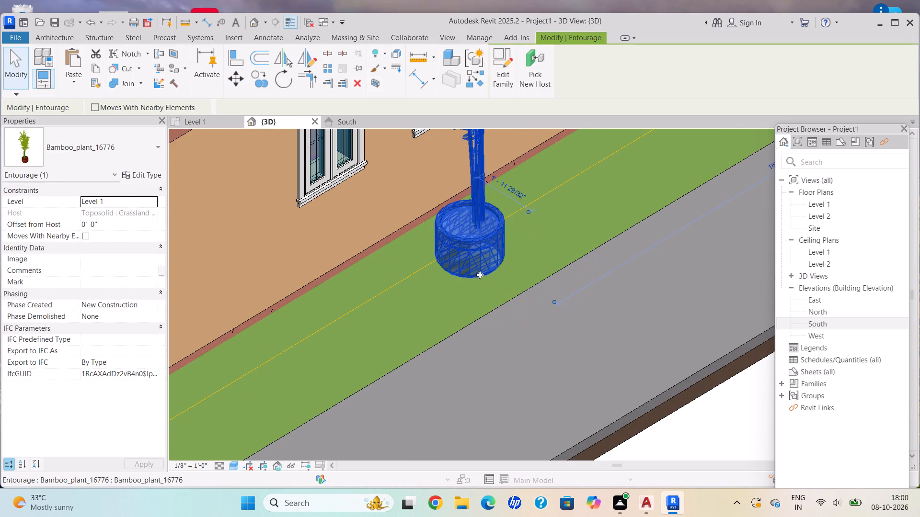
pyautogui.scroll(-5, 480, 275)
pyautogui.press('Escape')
# Examine the side wall's bamboo row, then the garage front and the grass strip on the opposite side.
pyautogui.scroll(-9, 455, 315)
pyautogui.keyDown('shift'); pyautogui.moveTo(447, 308); pyautogui.dragTo(403, 292, button='middle'); pyautogui.keyUp('shift')
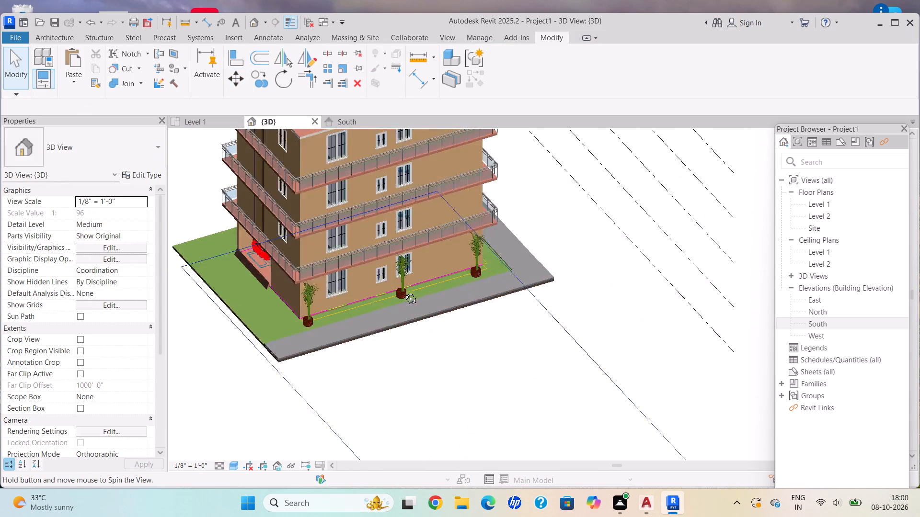
pyautogui.keyDown('shift'); pyautogui.moveTo(403, 292); pyautogui.dragTo(395, 287, button='middle'); pyautogui.keyUp('shift')
pyautogui.scroll(3, 426, 241)
pyautogui.scroll(-4, 430, 241)
pyautogui.keyDown('shift'); pyautogui.moveTo(442, 251); pyautogui.dragTo(549, 244, button='middle'); pyautogui.keyUp('shift')
pyautogui.scroll(1, 487, 287)
pyautogui.keyDown('shift'); pyautogui.moveTo(498, 286); pyautogui.dragTo(519, 270, button='middle'); pyautogui.keyUp('shift')
pyautogui.scroll(1, 321, 297)
pyautogui.keyDown('shift'); pyautogui.moveTo(418, 272); pyautogui.dragTo(423, 275, button='middle'); pyautogui.keyUp('shift')
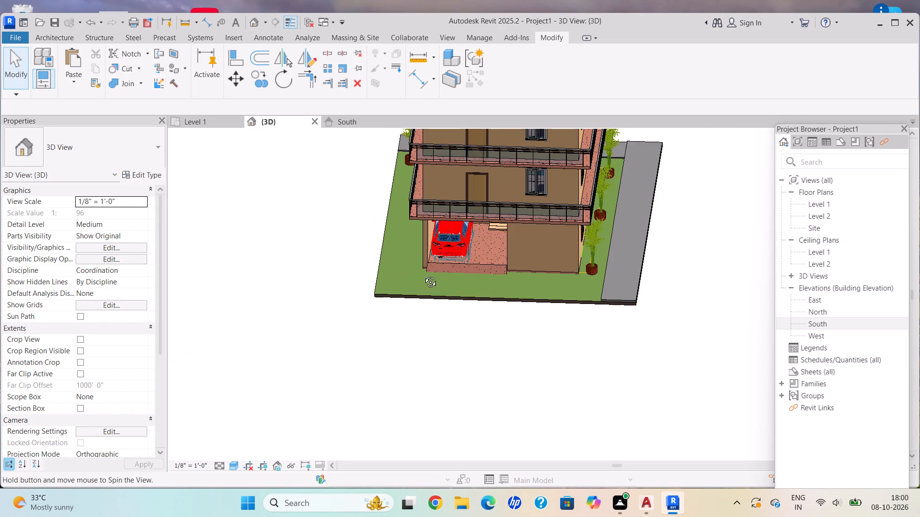
pyautogui.keyDown('shift'); pyautogui.moveTo(423, 275); pyautogui.dragTo(437, 268, button='middle'); pyautogui.keyUp('shift')
pyautogui.scroll(2, 433, 231)
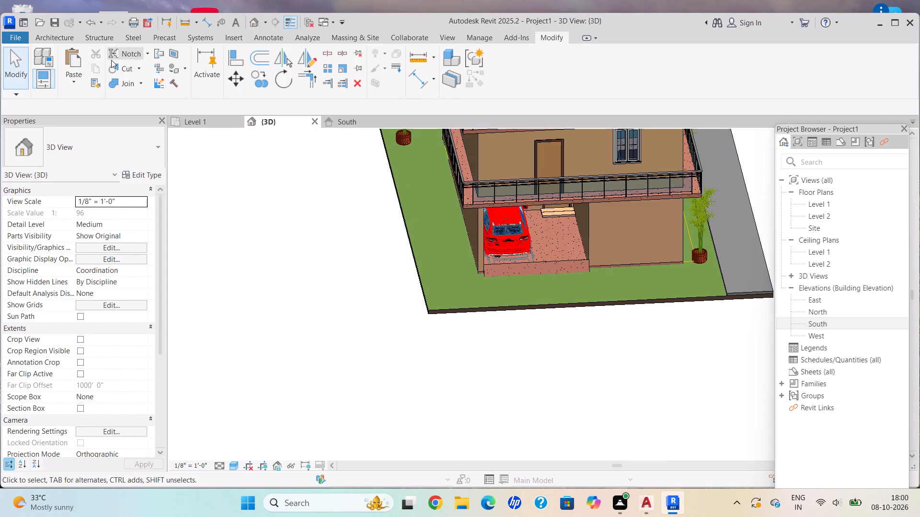
# Move the bamboo plant from the rear of the car-side grass strip to the front, beside the garage opening.
pyautogui.moveTo(384, 209); pyautogui.dragTo(352, 292, button='middle')
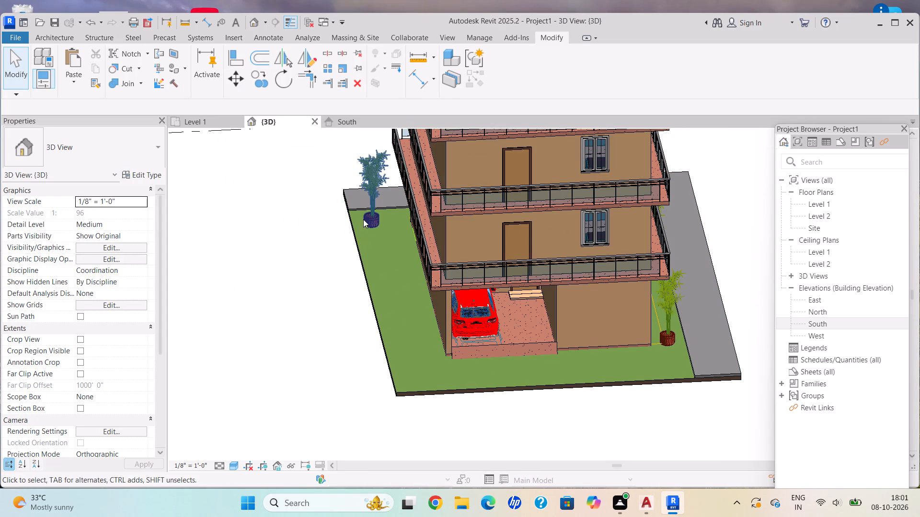
pyautogui.click(367, 219)
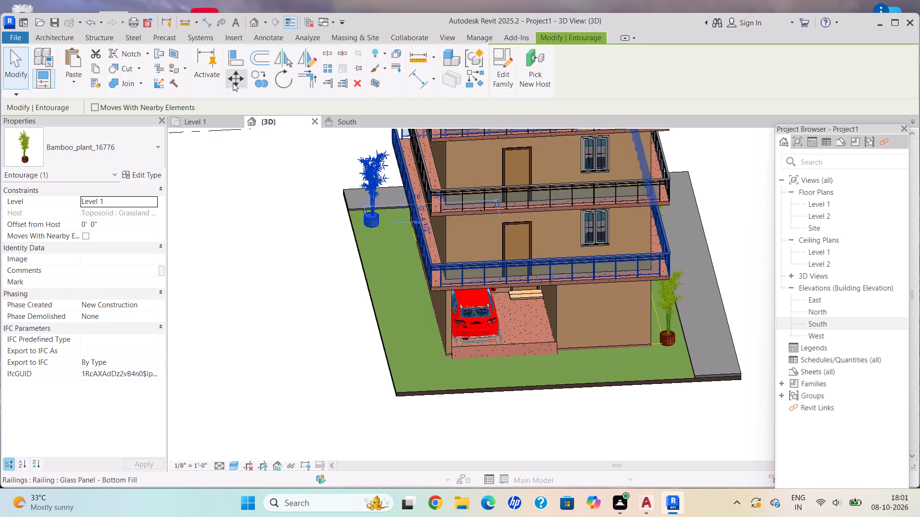
pyautogui.click(233, 82)
pyautogui.click(369, 220)
pyautogui.scroll(3, 431, 377)
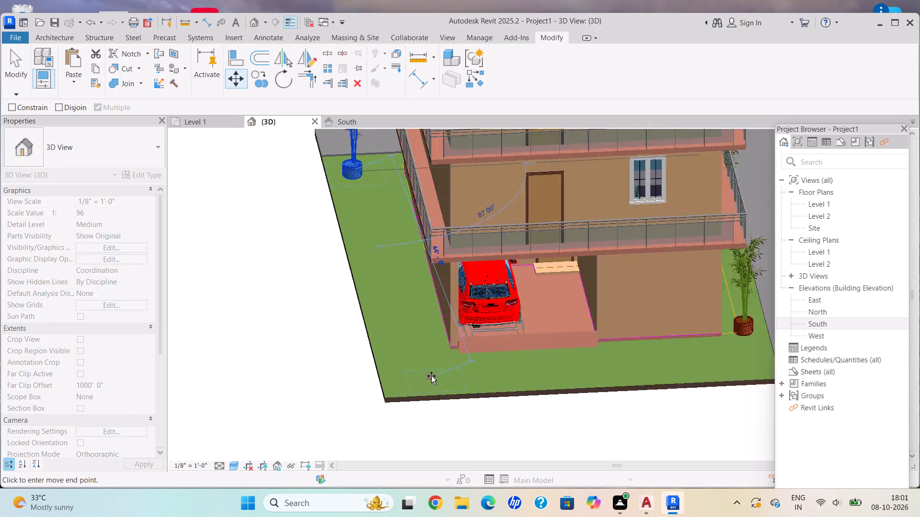
pyautogui.scroll(1, 431, 376)
pyautogui.click(416, 345)
pyautogui.scroll(-7, 416, 345)
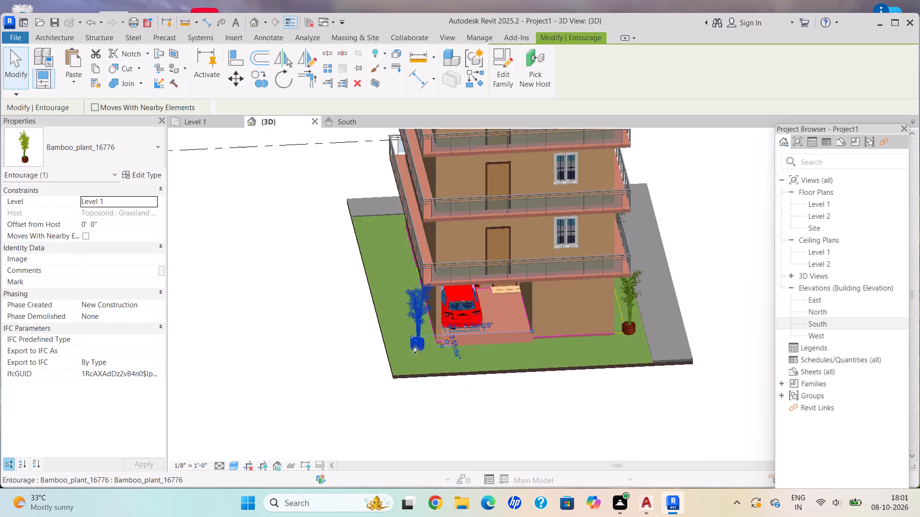
pyautogui.press('Escape')
# Shift the bamboo plant beside the garage slightly back from the front edge of the grass.
pyautogui.moveTo(522, 363); pyautogui.dragTo(512, 340, button='middle')
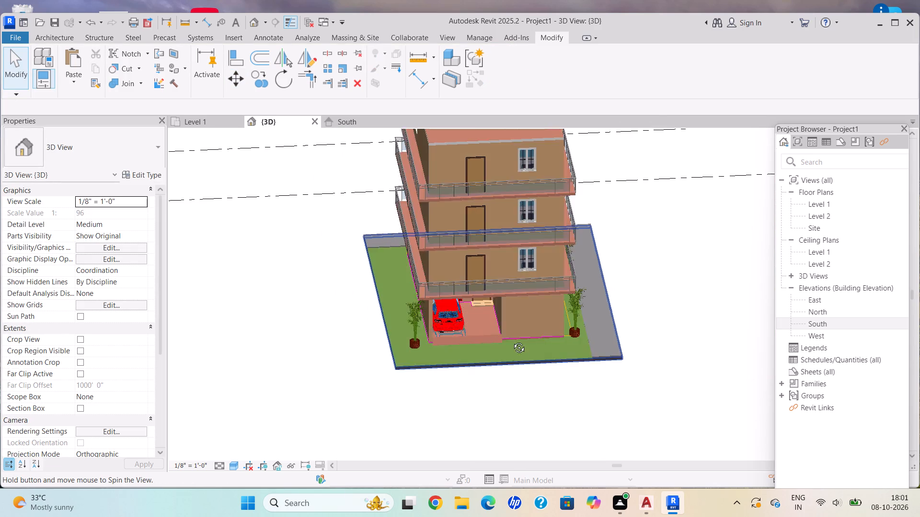
pyautogui.moveTo(512, 340); pyautogui.dragTo(534, 330, button='middle')
pyautogui.scroll(9, 399, 319)
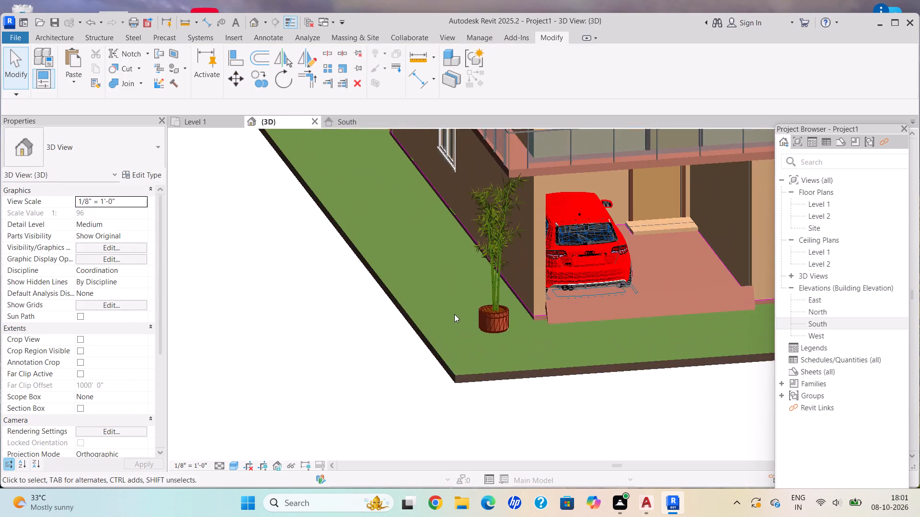
pyautogui.click(486, 320)
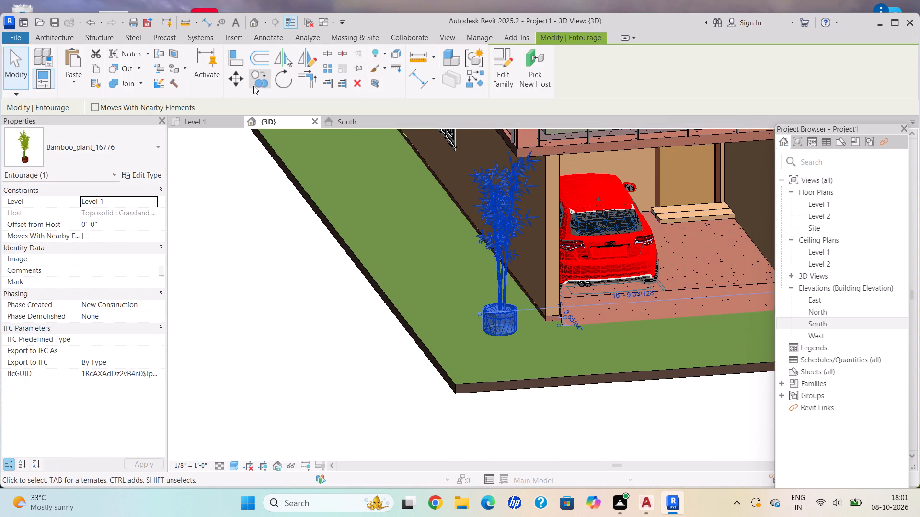
pyautogui.click(238, 84)
pyautogui.scroll(3, 463, 292)
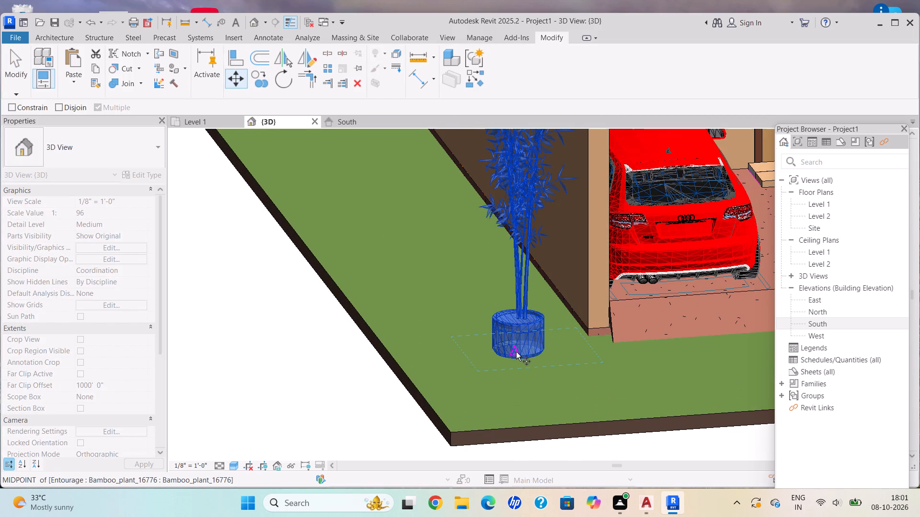
pyautogui.click(516, 352)
pyautogui.click(509, 339)
pyautogui.scroll(-4, 512, 341)
pyautogui.press('Escape')
# Examine the garage front and the balance of the bamboo plants around the building from several angles.
pyautogui.scroll(-4, 542, 360)
pyautogui.moveTo(557, 368); pyautogui.dragTo(344, 380, button='middle')
pyautogui.scroll(-3, 519, 362)
pyautogui.keyDown('shift'); pyautogui.moveTo(518, 361); pyautogui.dragTo(480, 326, button='middle'); pyautogui.keyUp('shift')
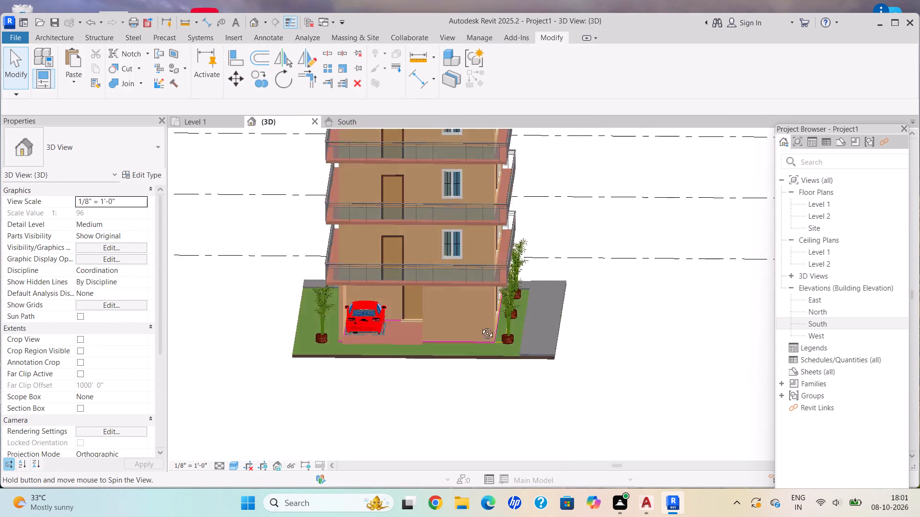
pyautogui.keyDown('shift'); pyautogui.moveTo(480, 326); pyautogui.dragTo(451, 372, button='middle'); pyautogui.keyUp('shift')
pyautogui.scroll(1, 465, 334)
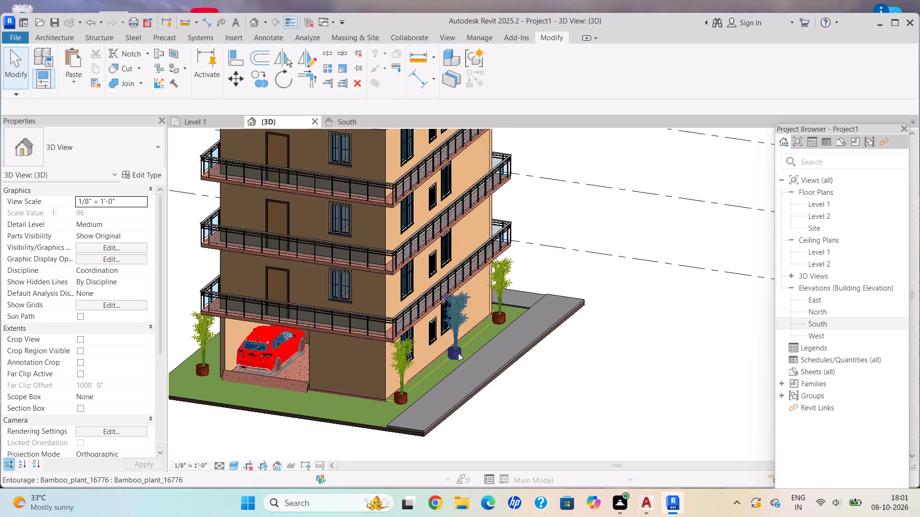
pyautogui.scroll(-4, 471, 357)
pyautogui.keyDown('shift'); pyautogui.moveTo(467, 354); pyautogui.dragTo(515, 383, button='middle'); pyautogui.keyUp('shift')
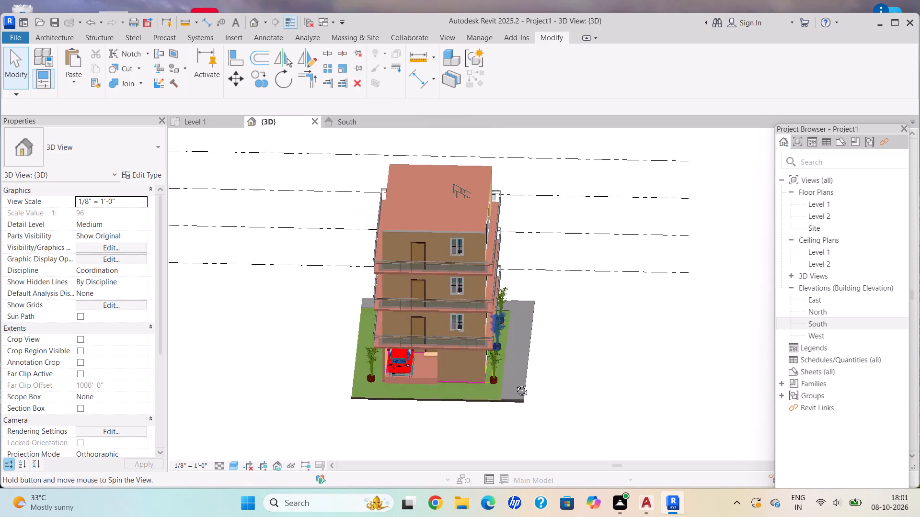
pyautogui.keyDown('shift'); pyautogui.moveTo(515, 383); pyautogui.dragTo(593, 321, button='middle'); pyautogui.keyUp('shift')
pyautogui.keyDown('shift'); pyautogui.moveTo(614, 330); pyautogui.dragTo(619, 335, button='middle'); pyautogui.keyUp('shift')
pyautogui.keyDown('shift'); pyautogui.moveTo(630, 349); pyautogui.dragTo(514, 352, button='middle'); pyautogui.keyUp('shift')
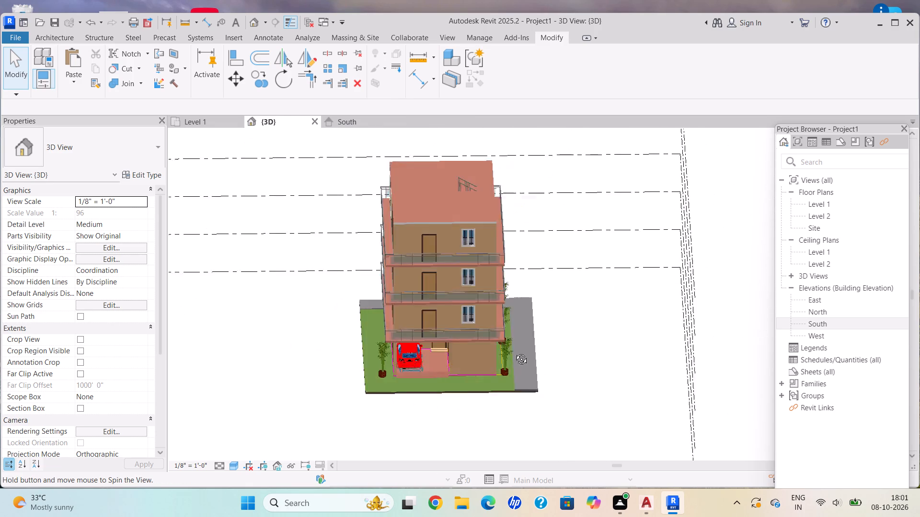
pyautogui.keyDown('shift'); pyautogui.moveTo(514, 352); pyautogui.dragTo(508, 344, button='middle'); pyautogui.keyUp('shift')
pyautogui.keyDown('shift'); pyautogui.middleClick(503, 334); pyautogui.keyUp('shift')
pyautogui.scroll(-1, 437, 362)
pyautogui.scroll(3, 437, 359)
pyautogui.keyDown('shift'); pyautogui.moveTo(463, 331); pyautogui.dragTo(472, 327, button='middle'); pyautogui.keyUp('shift')
pyautogui.keyDown('shift'); pyautogui.moveTo(474, 326); pyautogui.dragTo(495, 321, button='middle'); pyautogui.keyUp('shift')
pyautogui.scroll(3, 375, 347)
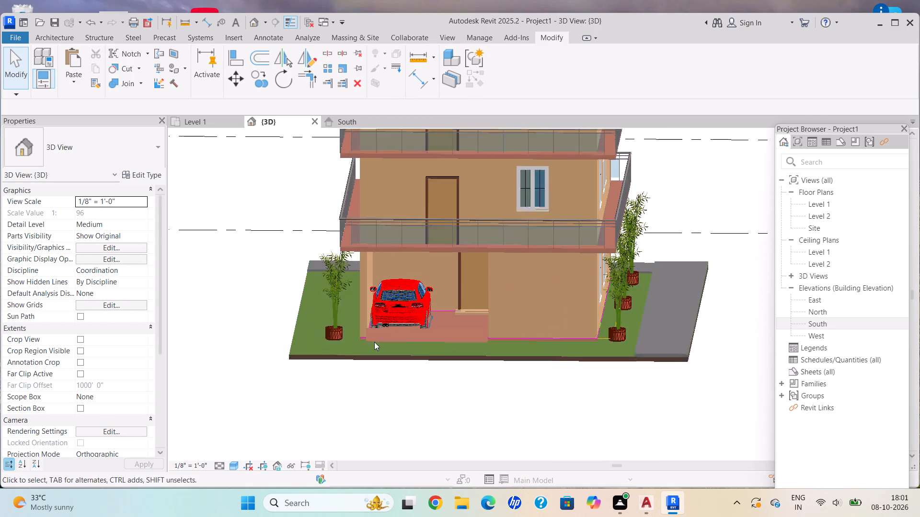
pyautogui.scroll(5, 374, 342)
pyautogui.keyDown('shift'); pyautogui.moveTo(450, 319); pyautogui.dragTo(461, 335, button='middle'); pyautogui.keyUp('shift')
pyautogui.scroll(-2, 461, 337)
# Delete the far and middle bamboo plants along the side wall, keeping the one at the front corner.
pyautogui.moveTo(458, 339); pyautogui.dragTo(415, 338, button='middle')
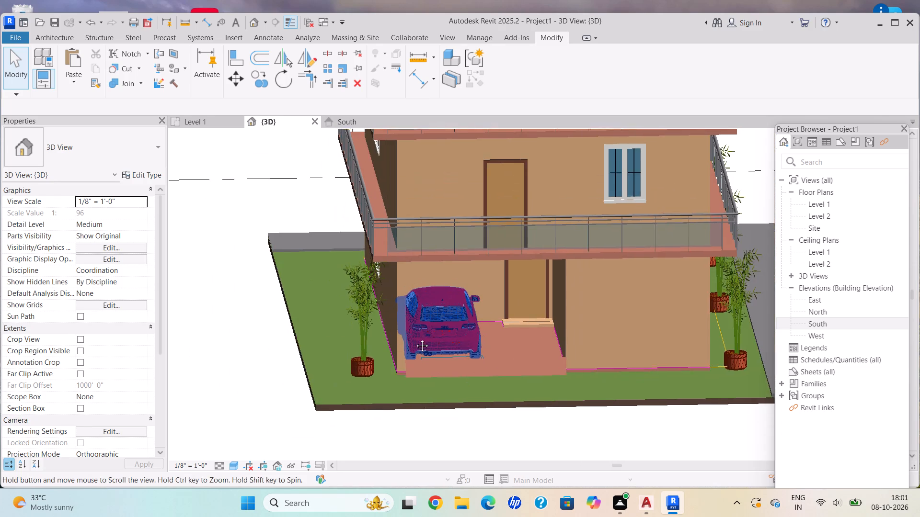
pyautogui.moveTo(415, 338); pyautogui.dragTo(360, 337, button='middle')
pyautogui.keyDown('shift'); pyautogui.moveTo(642, 292); pyautogui.dragTo(599, 292, button='middle'); pyautogui.keyUp('shift')
pyautogui.keyDown('shift'); pyautogui.moveTo(563, 292); pyautogui.dragTo(483, 313, button='middle'); pyautogui.keyUp('shift')
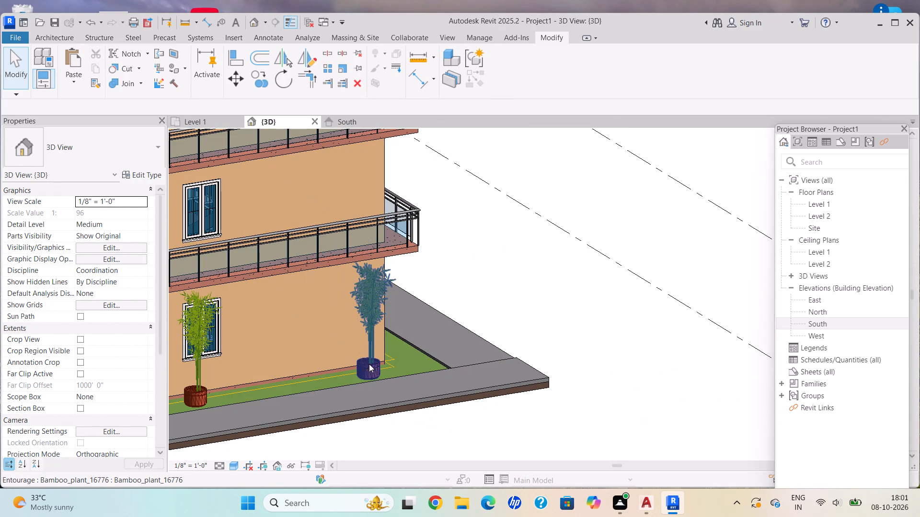
pyautogui.click(371, 366)
pyautogui.press('Delete')
pyautogui.scroll(-1, 380, 379)
pyautogui.moveTo(381, 379); pyautogui.dragTo(485, 304, button='middle')
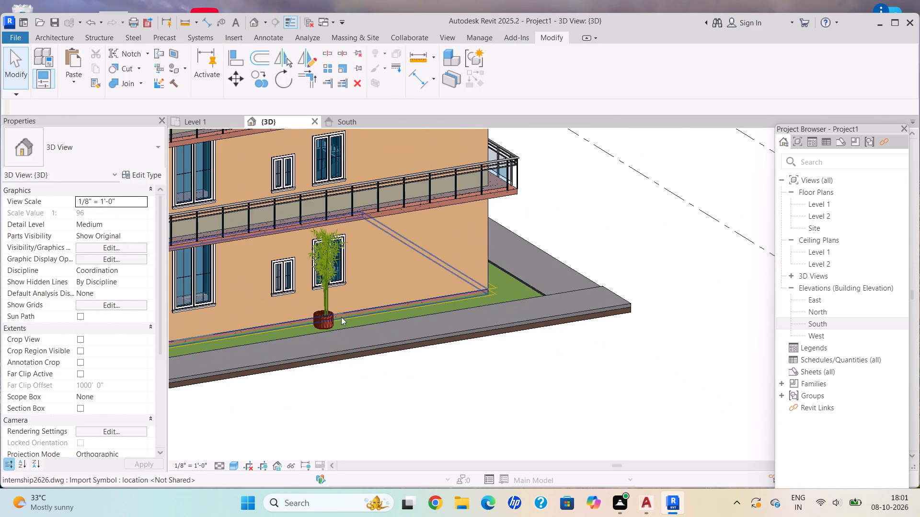
pyautogui.click(326, 315)
pyautogui.press('Delete')
pyautogui.scroll(-8, 339, 321)
pyautogui.keyDown('shift'); pyautogui.moveTo(307, 299); pyautogui.dragTo(326, 309, button='middle'); pyautogui.keyUp('shift')
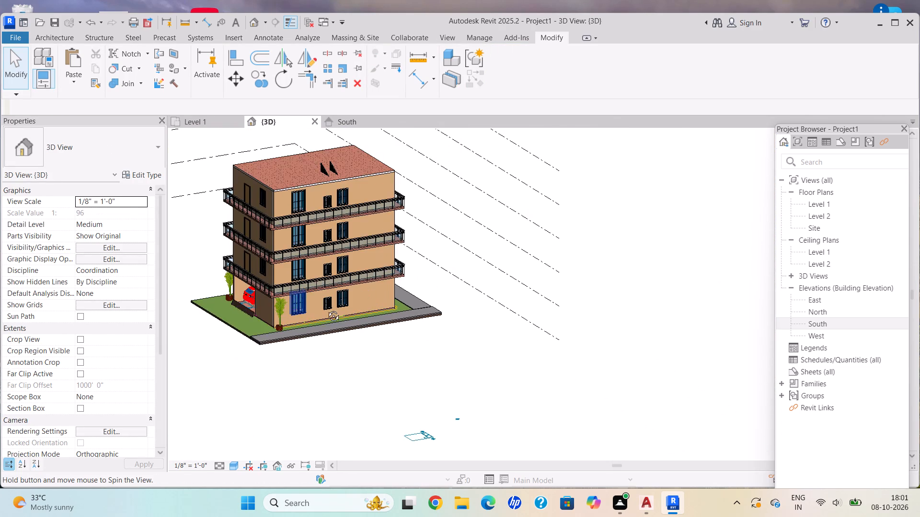
# Examine the garage front, the two front bamboo plants and the bare side wall from several angles in 3D.
pyautogui.keyDown('shift'); pyautogui.moveTo(326, 309); pyautogui.dragTo(420, 286, button='middle'); pyautogui.keyUp('shift')
pyautogui.scroll(7, 387, 310)
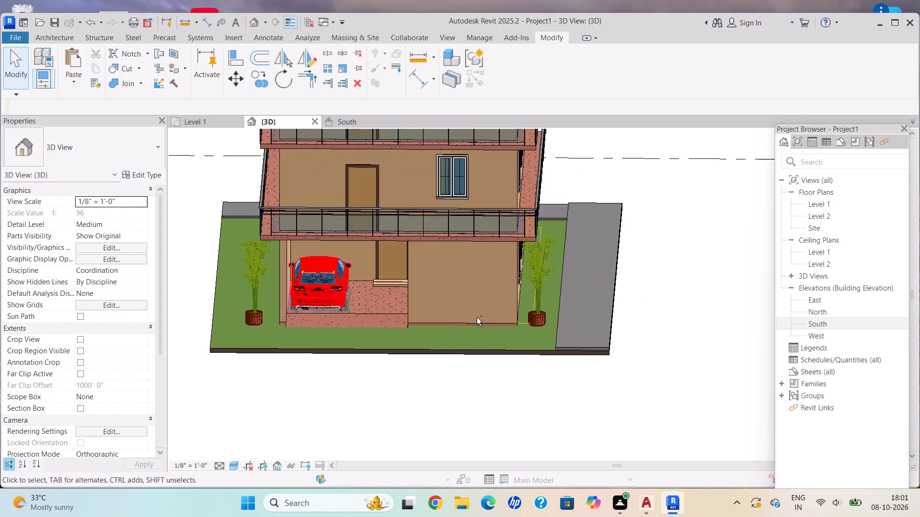
pyautogui.keyDown('shift'); pyautogui.moveTo(480, 317); pyautogui.dragTo(490, 305, button='middle'); pyautogui.keyUp('shift')
pyautogui.keyDown('shift'); pyautogui.moveTo(489, 303); pyautogui.dragTo(493, 258, button='middle'); pyautogui.keyUp('shift')
pyautogui.scroll(-4, 485, 241)
pyautogui.keyDown('shift'); pyautogui.moveTo(473, 224); pyautogui.dragTo(489, 255, button='middle'); pyautogui.keyUp('shift')
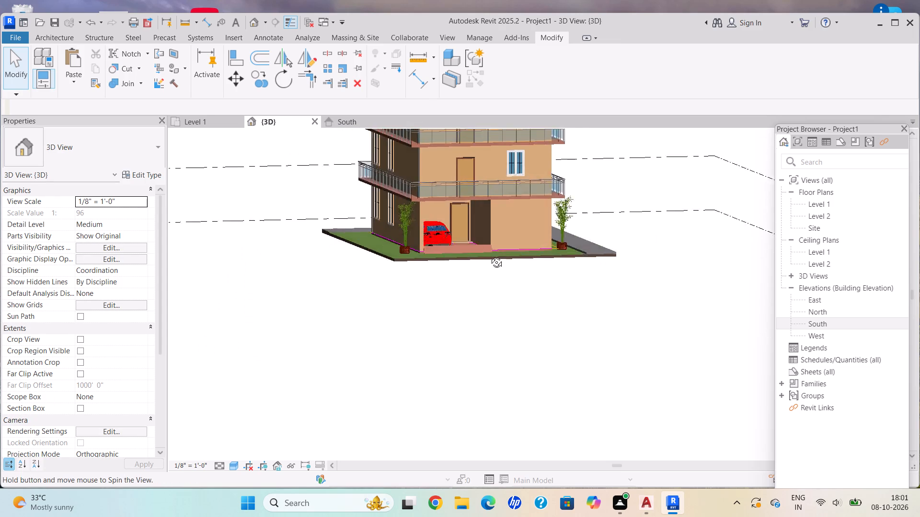
pyautogui.keyDown('shift'); pyautogui.moveTo(489, 255); pyautogui.dragTo(488, 265, button='middle'); pyautogui.keyUp('shift')
pyautogui.scroll(11, 459, 252)
pyautogui.scroll(-7, 356, 289)
pyautogui.keyDown('shift'); pyautogui.moveTo(358, 288); pyautogui.dragTo(356, 295, button='middle'); pyautogui.keyUp('shift')
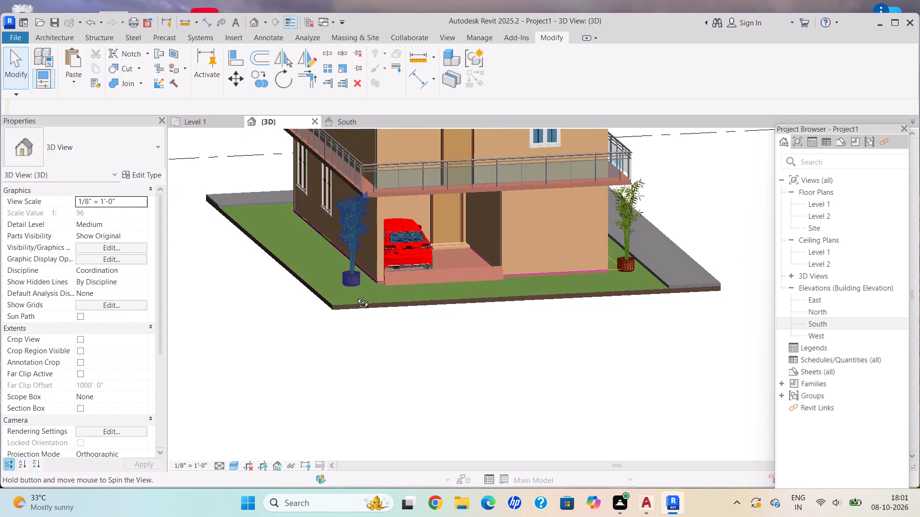
pyautogui.keyDown('shift'); pyautogui.moveTo(356, 295); pyautogui.dragTo(355, 311, button='middle'); pyautogui.keyUp('shift')
pyautogui.scroll(8, 464, 239)
pyautogui.scroll(1, 297, 377)
pyautogui.scroll(-6, 257, 387)
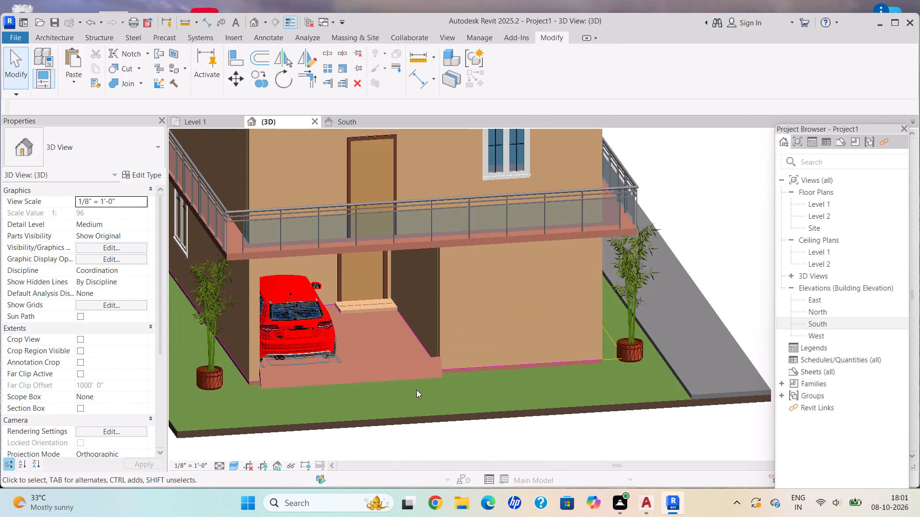
pyautogui.keyDown('shift'); pyautogui.moveTo(424, 389); pyautogui.dragTo(375, 369, button='middle'); pyautogui.keyUp('shift')
pyautogui.scroll(-6, 374, 369)
pyautogui.moveTo(402, 321); pyautogui.dragTo(466, 381, button='middle')
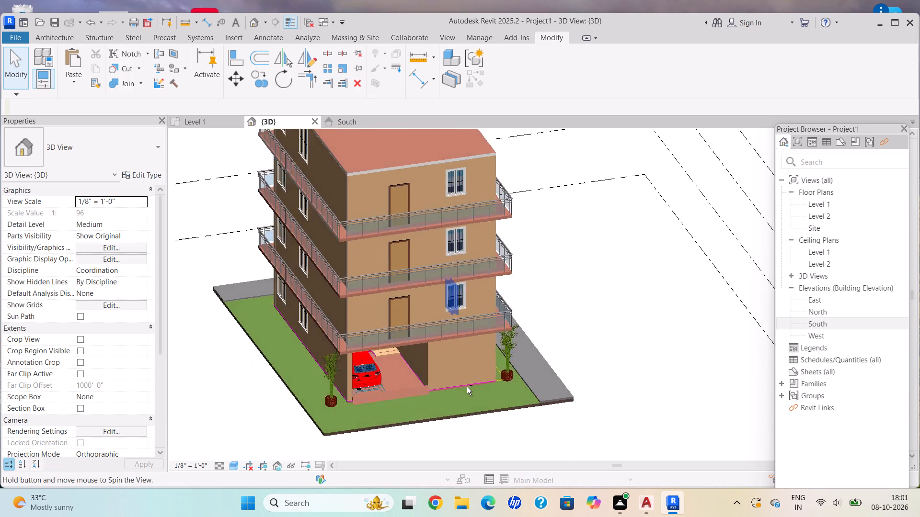
pyautogui.scroll(3, 458, 403)
pyautogui.keyDown('shift'); pyautogui.scroll(1, 381, 378); pyautogui.keyUp('shift')
pyautogui.keyDown('shift'); pyautogui.moveTo(376, 376); pyautogui.dragTo(356, 364, button='middle'); pyautogui.keyUp('shift')
pyautogui.keyDown('shift'); pyautogui.moveTo(333, 328); pyautogui.dragTo(331, 317, button='middle'); pyautogui.keyUp('shift')
pyautogui.keyDown('shift'); pyautogui.middleClick(331, 315); pyautogui.keyUp('shift')
pyautogui.scroll(-5, 434, 355)
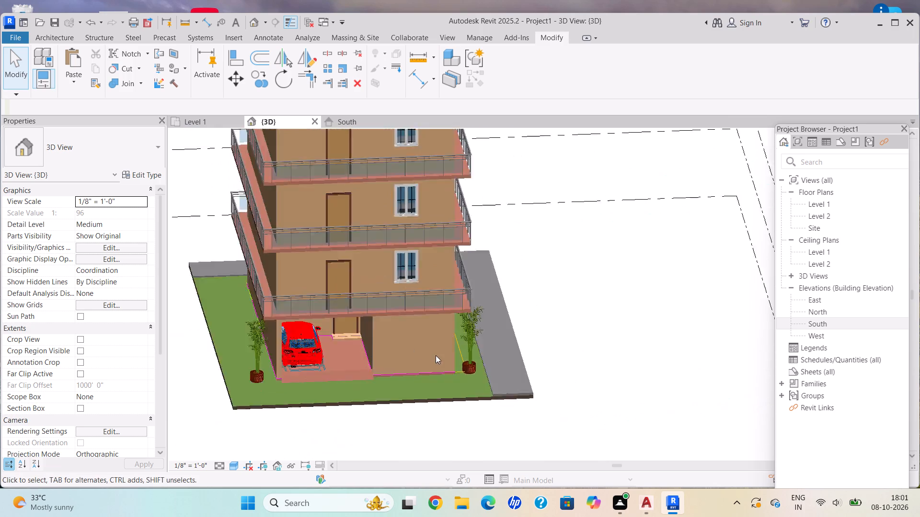
pyautogui.scroll(1, 436, 355)
pyautogui.keyDown('shift'); pyautogui.moveTo(437, 356); pyautogui.dragTo(450, 382, button='middle'); pyautogui.keyUp('shift')
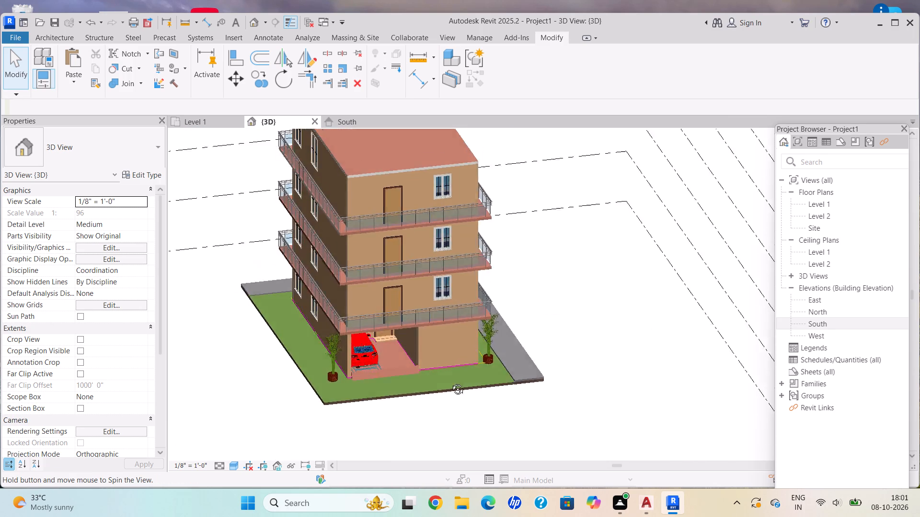
pyautogui.keyDown('shift'); pyautogui.moveTo(450, 382); pyautogui.dragTo(448, 384, button='middle'); pyautogui.keyUp('shift')
pyautogui.scroll(6, 445, 393)
pyautogui.scroll(-4, 430, 379)
pyautogui.keyDown('shift'); pyautogui.moveTo(451, 374); pyautogui.dragTo(562, 381, button='middle'); pyautogui.keyUp('shift')
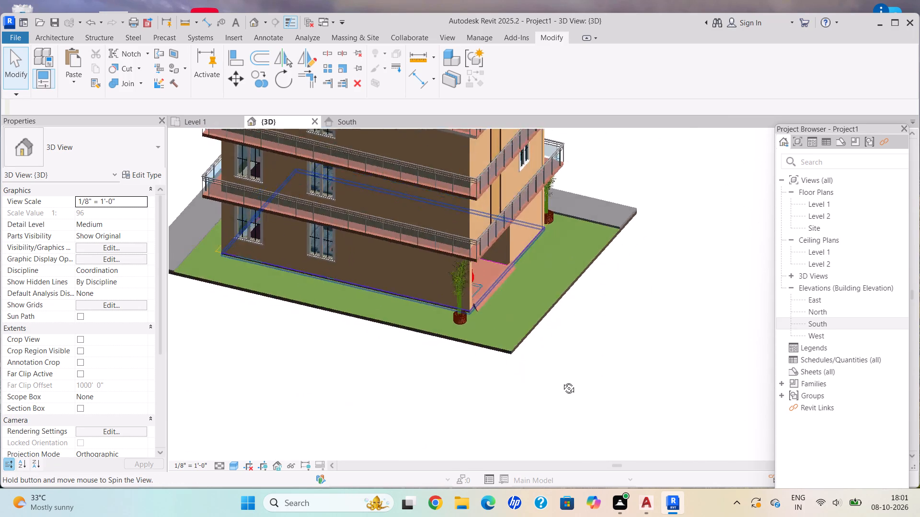
pyautogui.keyDown('shift'); pyautogui.moveTo(562, 381); pyautogui.dragTo(564, 375, button='middle'); pyautogui.keyUp('shift')
pyautogui.keyDown('shift'); pyautogui.moveTo(373, 292); pyautogui.dragTo(391, 262, button='middle'); pyautogui.keyUp('shift')
pyautogui.keyDown('shift'); pyautogui.scroll(1, 377, 293); pyautogui.keyUp('shift')
pyautogui.moveTo(446, 295); pyautogui.dragTo(451, 300, button='middle')
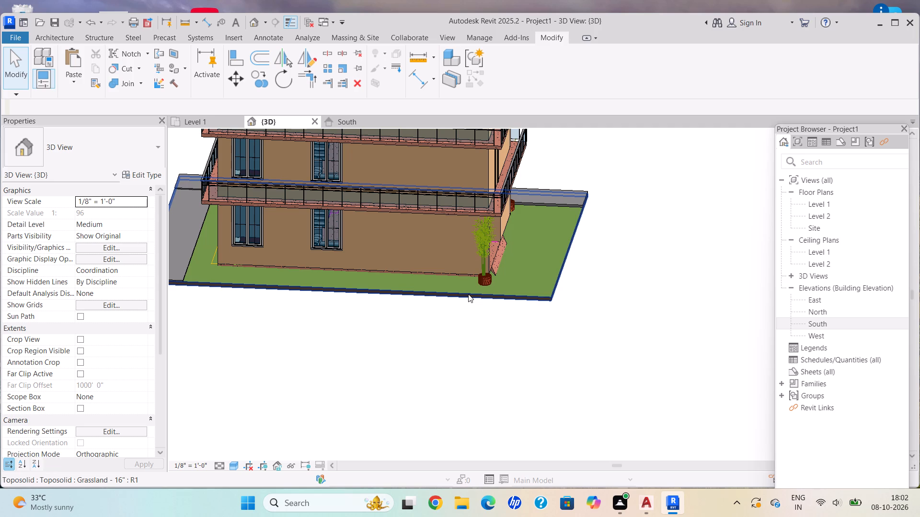
pyautogui.scroll(-2, 309, 305)
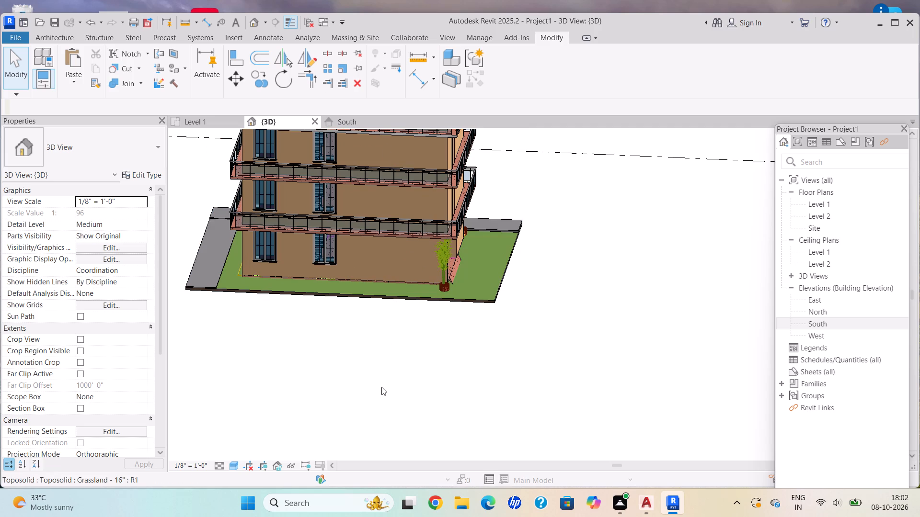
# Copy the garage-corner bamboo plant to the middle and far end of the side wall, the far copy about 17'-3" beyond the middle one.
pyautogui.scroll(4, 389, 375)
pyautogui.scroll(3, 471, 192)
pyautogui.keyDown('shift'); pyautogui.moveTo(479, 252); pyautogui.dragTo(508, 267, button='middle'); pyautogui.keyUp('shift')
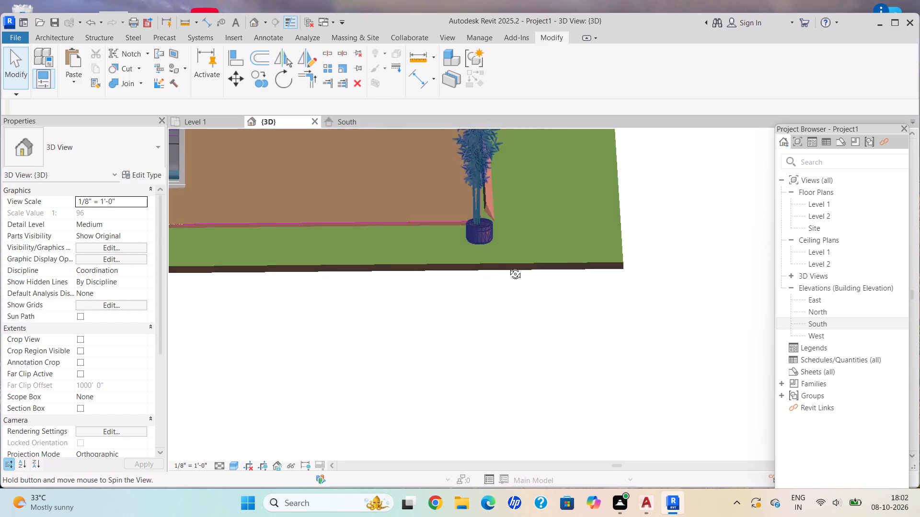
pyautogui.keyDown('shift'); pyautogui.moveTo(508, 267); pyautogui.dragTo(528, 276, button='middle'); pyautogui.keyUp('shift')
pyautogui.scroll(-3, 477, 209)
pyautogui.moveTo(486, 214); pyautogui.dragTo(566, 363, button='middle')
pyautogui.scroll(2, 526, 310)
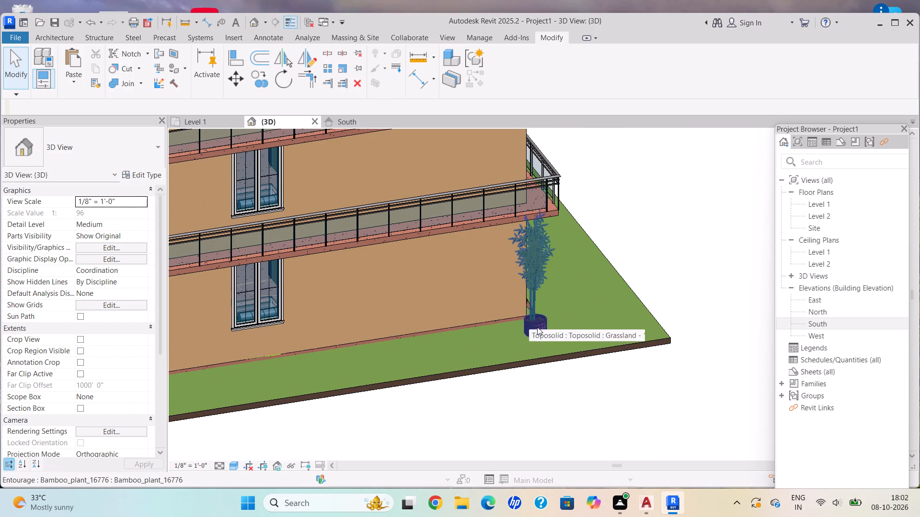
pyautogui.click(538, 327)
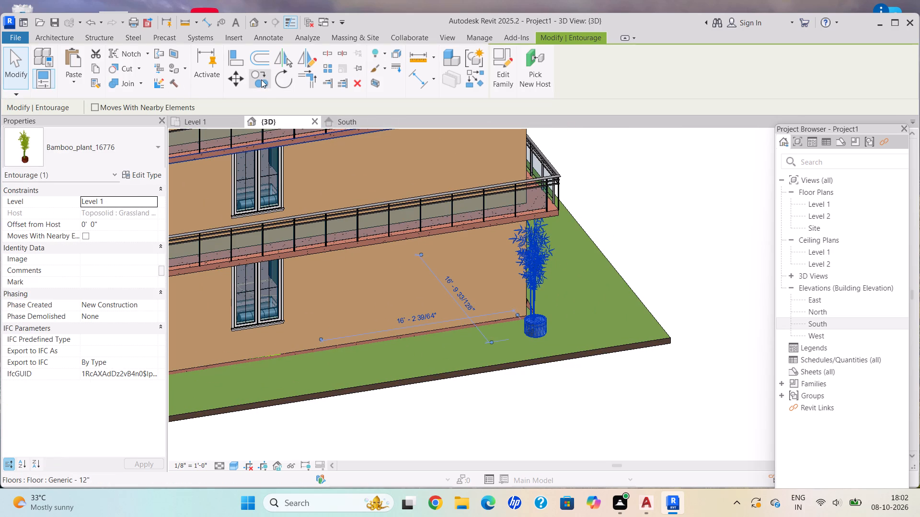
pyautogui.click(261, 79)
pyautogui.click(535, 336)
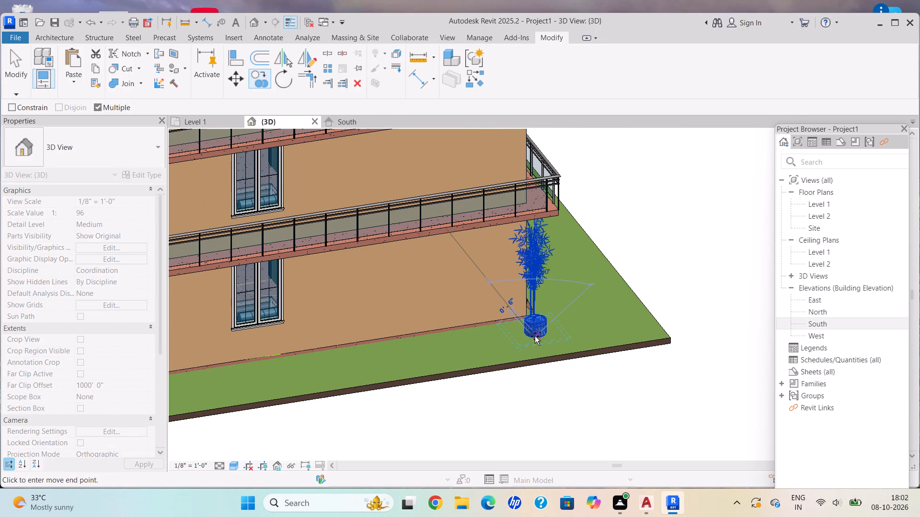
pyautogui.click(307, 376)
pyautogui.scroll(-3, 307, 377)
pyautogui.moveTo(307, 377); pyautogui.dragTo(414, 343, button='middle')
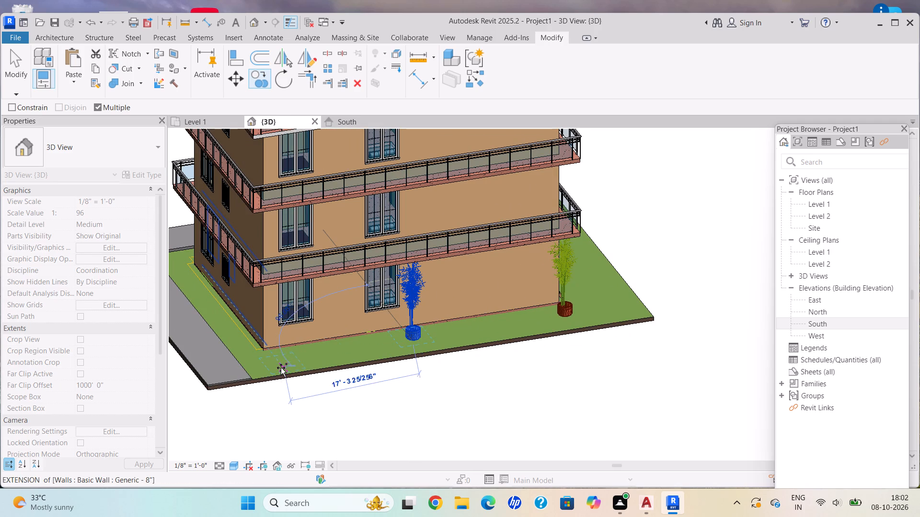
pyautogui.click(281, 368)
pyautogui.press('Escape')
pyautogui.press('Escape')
# Examine the row of bamboo plants along the side wall together with the building's front.
pyautogui.scroll(-1, 493, 366)
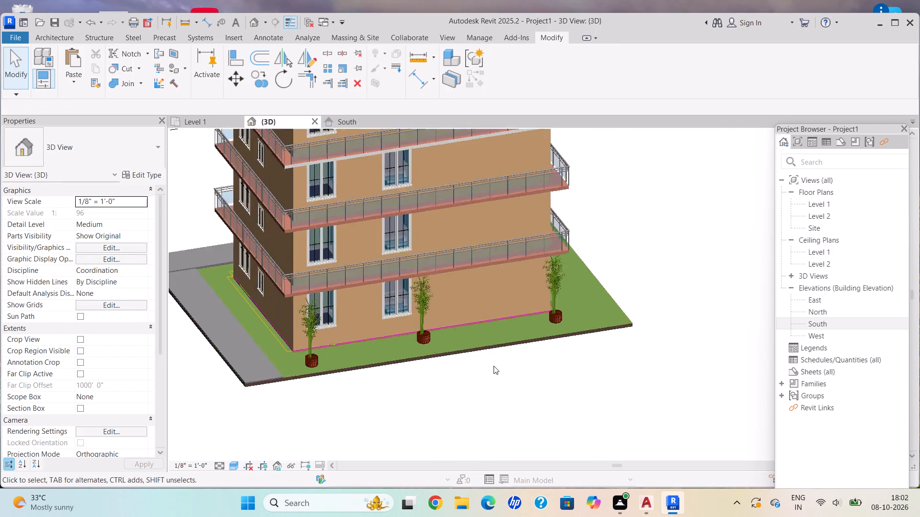
pyautogui.scroll(-5, 494, 366)
pyautogui.keyDown('shift'); pyautogui.moveTo(515, 375); pyautogui.dragTo(494, 370, button='middle'); pyautogui.keyUp('shift')
pyautogui.keyDown('shift'); pyautogui.moveTo(448, 357); pyautogui.dragTo(287, 379, button='middle'); pyautogui.keyUp('shift')
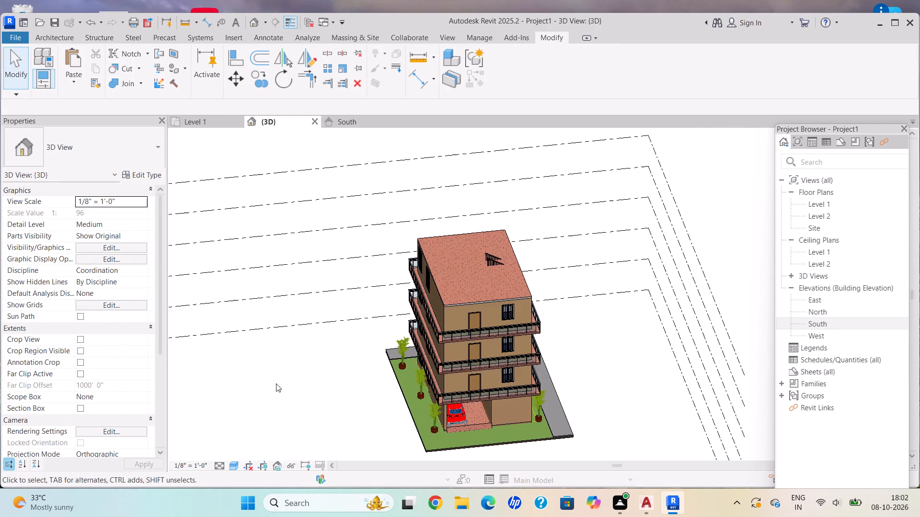
pyautogui.keyDown('shift'); pyautogui.moveTo(408, 341); pyautogui.dragTo(389, 314, button='middle'); pyautogui.keyUp('shift')
pyautogui.scroll(8, 417, 402)
pyautogui.keyDown('shift'); pyautogui.moveTo(433, 412); pyautogui.dragTo(452, 421, button='middle'); pyautogui.keyUp('shift')
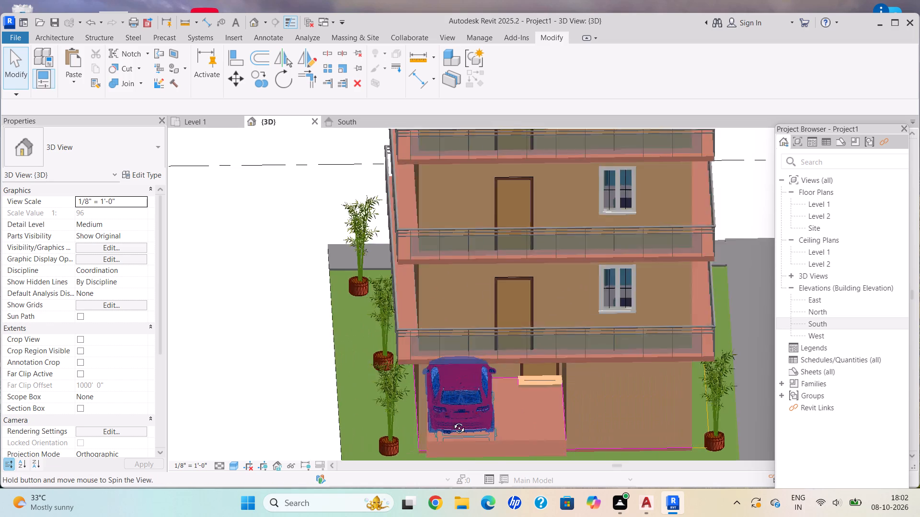
pyautogui.keyDown('shift'); pyautogui.moveTo(452, 421); pyautogui.dragTo(460, 425, button='middle'); pyautogui.keyUp('shift')
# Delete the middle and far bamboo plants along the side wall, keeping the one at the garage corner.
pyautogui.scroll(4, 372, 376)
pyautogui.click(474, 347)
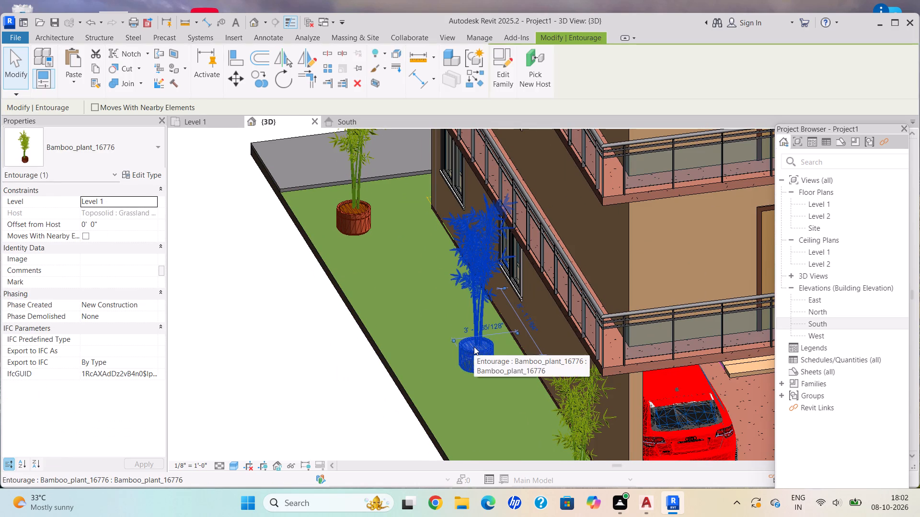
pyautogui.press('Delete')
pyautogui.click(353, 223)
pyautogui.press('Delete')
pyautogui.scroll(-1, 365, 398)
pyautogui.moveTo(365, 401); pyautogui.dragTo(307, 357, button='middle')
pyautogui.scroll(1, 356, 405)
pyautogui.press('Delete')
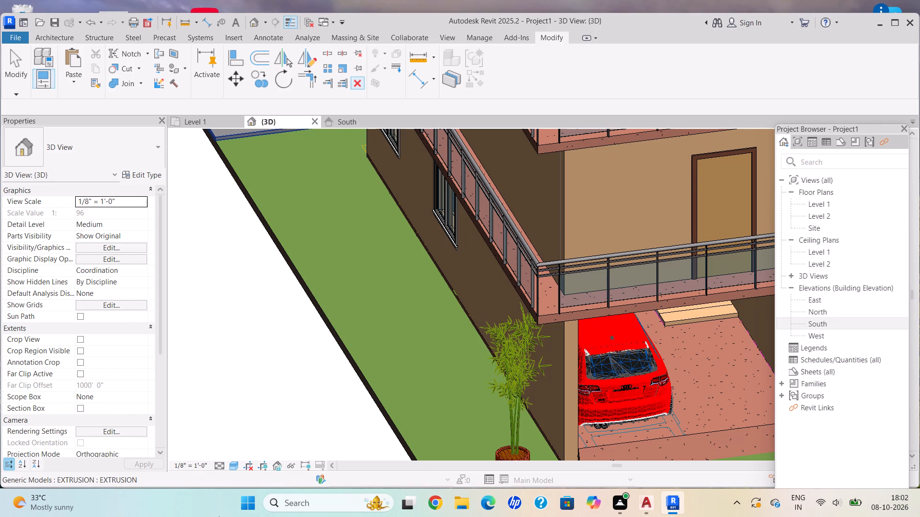
# Examine how the two remaining bamboo plants flank the building's front from both corners.
pyautogui.scroll(-4, 576, 418)
pyautogui.keyDown('shift'); pyautogui.moveTo(502, 414); pyautogui.dragTo(463, 384, button='middle'); pyautogui.keyUp('shift')
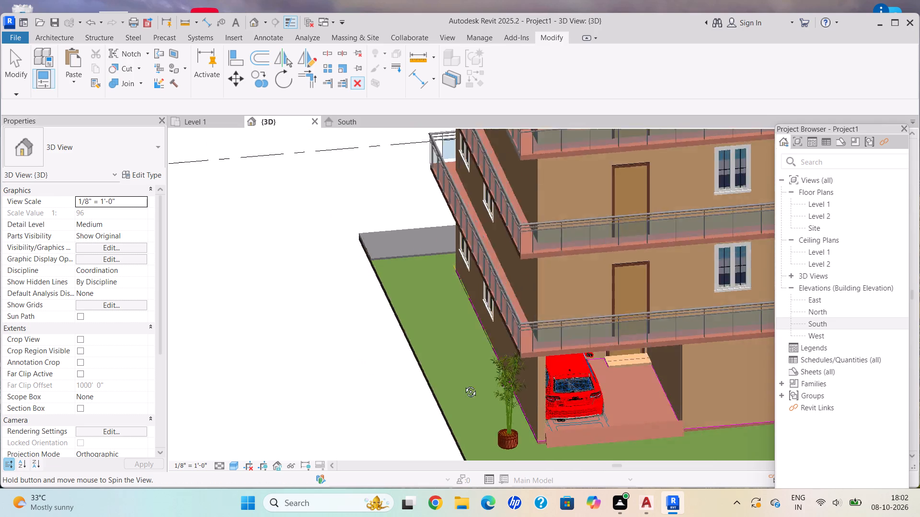
pyautogui.keyDown('shift'); pyautogui.moveTo(463, 384); pyautogui.dragTo(441, 354, button='middle'); pyautogui.keyUp('shift')
pyautogui.keyDown('shift'); pyautogui.middleClick(441, 354); pyautogui.keyUp('shift')
pyautogui.scroll(-2, 451, 355)
pyautogui.keyDown('shift'); pyautogui.moveTo(475, 355); pyautogui.dragTo(531, 315, button='middle'); pyautogui.keyUp('shift')
pyautogui.moveTo(545, 304); pyautogui.dragTo(490, 352, button='middle')
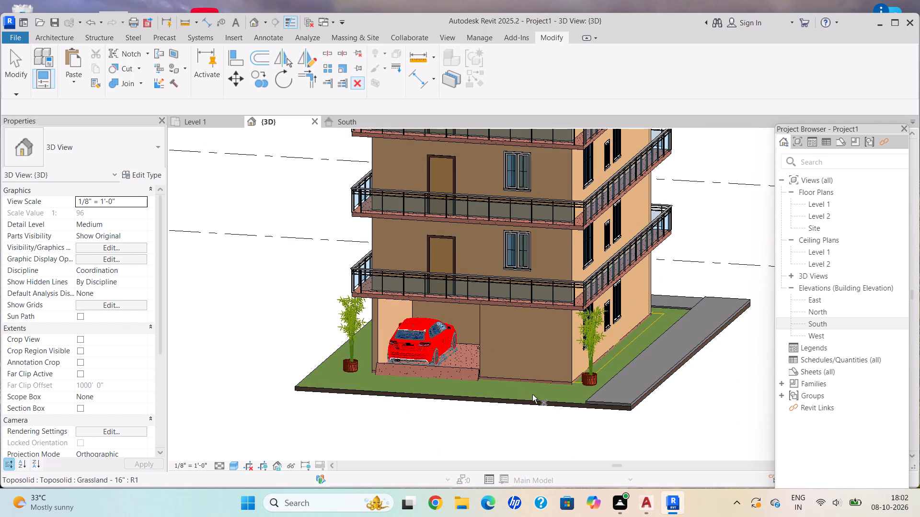
pyautogui.keyDown('shift'); pyautogui.moveTo(549, 396); pyautogui.dragTo(584, 407, button='middle'); pyautogui.keyUp('shift')
pyautogui.scroll(1, 567, 382)
pyautogui.moveTo(556, 387); pyautogui.dragTo(519, 409, button='middle')
pyautogui.moveTo(562, 386); pyautogui.dragTo(563, 386, button='middle')
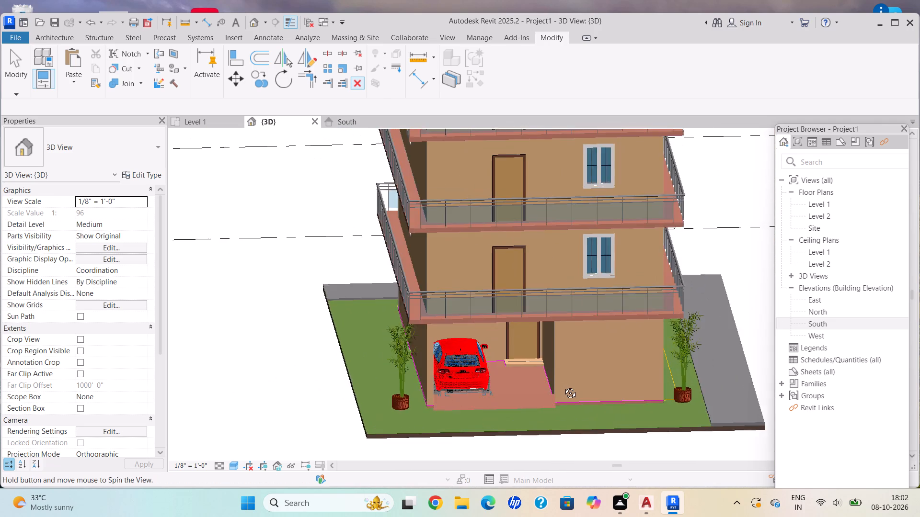
pyautogui.moveTo(563, 386); pyautogui.dragTo(565, 375, button='middle')
# Move the bamboo plant beside the garage about 2'-6" toward the front edge of the grass.
pyautogui.scroll(4, 454, 396)
pyautogui.click(372, 386)
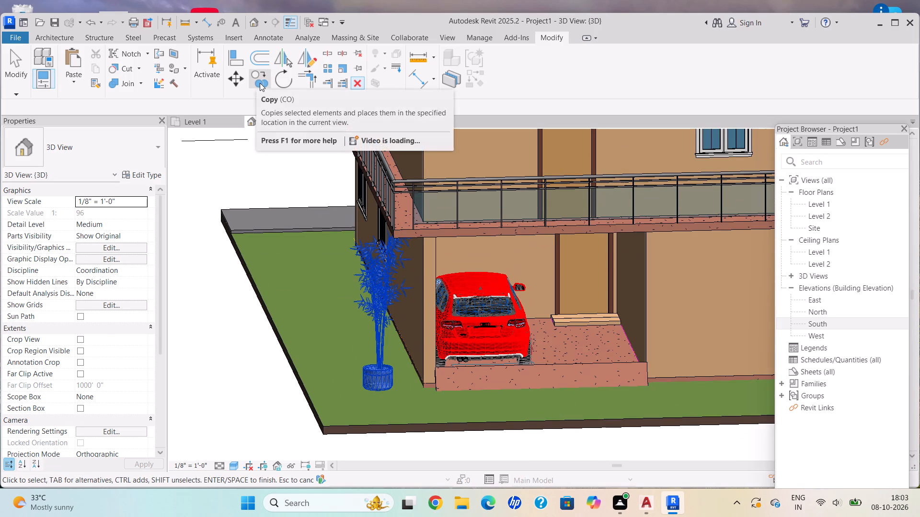
pyautogui.click(234, 79)
pyautogui.scroll(4, 387, 375)
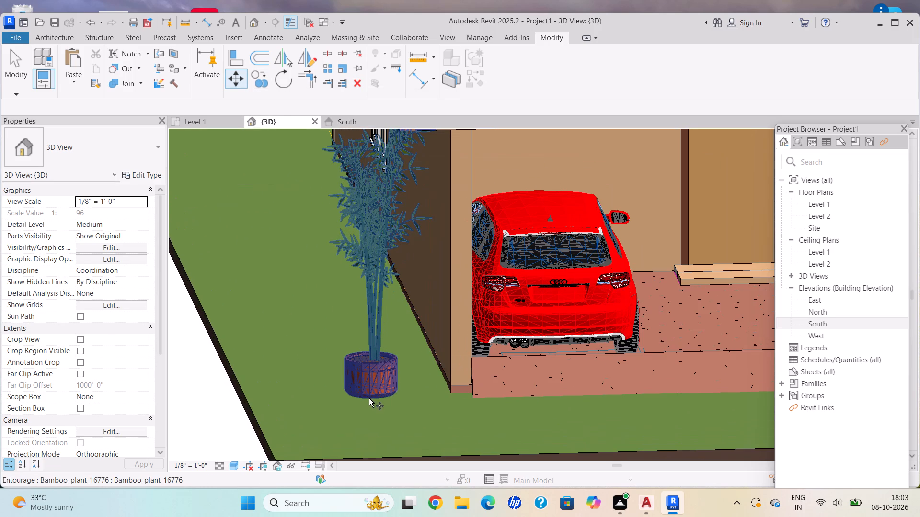
pyautogui.click(371, 398)
pyautogui.click(413, 416)
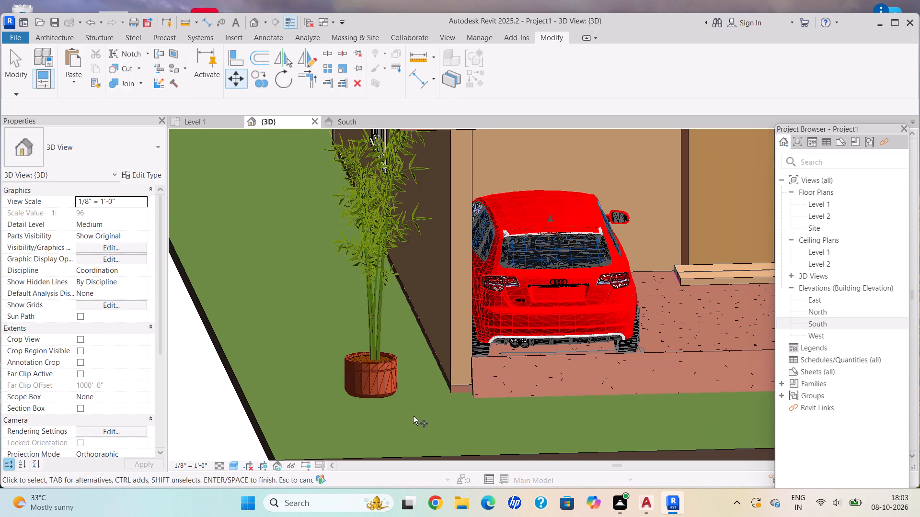
pyautogui.click(379, 383)
pyautogui.click(243, 80)
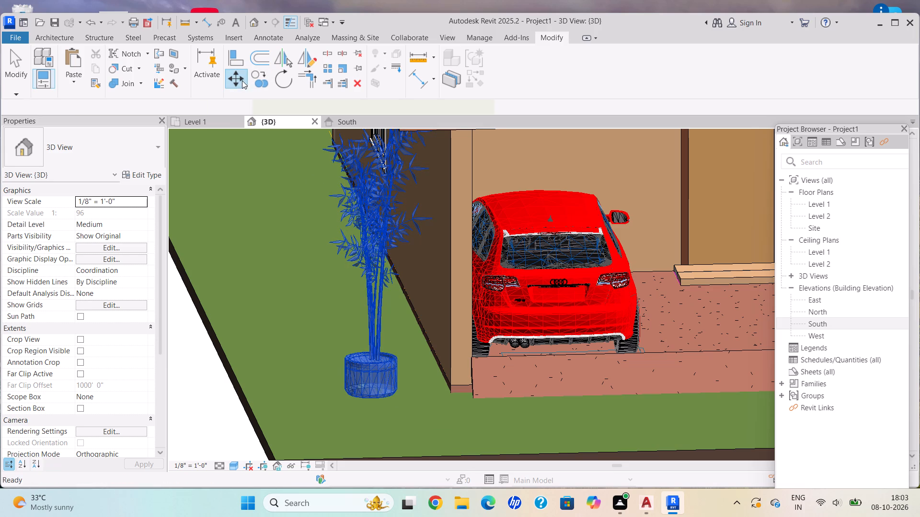
pyautogui.click(377, 393)
pyautogui.click(401, 409)
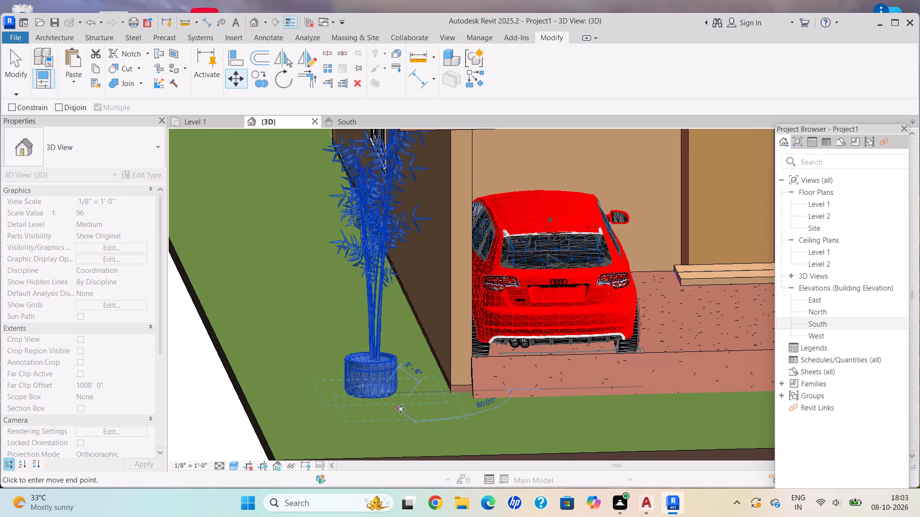
pyautogui.scroll(-8, 419, 422)
pyautogui.moveTo(437, 399); pyautogui.dragTo(90, 417, button='middle')
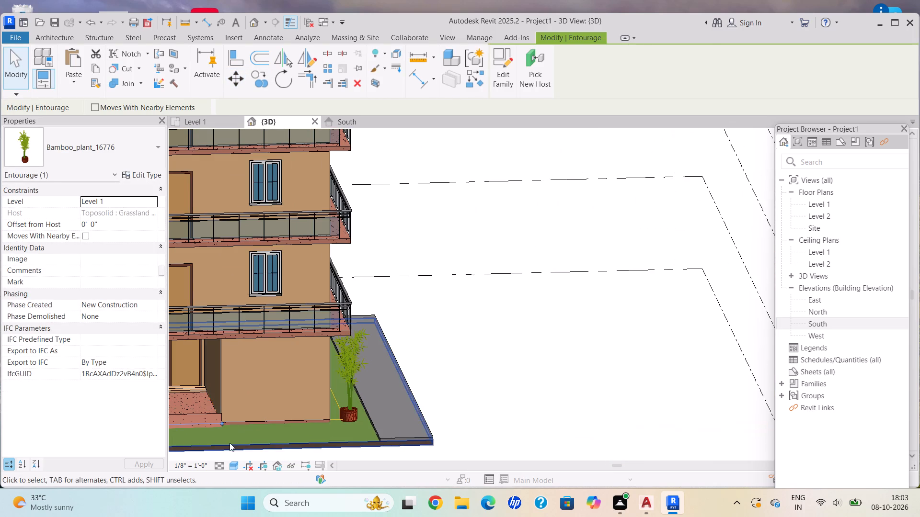
pyautogui.press('Escape')
# Move the bamboo plant beside the garage slightly outward, away from the garage corner.
pyautogui.scroll(-5, 312, 398)
pyautogui.moveTo(365, 369); pyautogui.dragTo(382, 373, button='middle')
pyautogui.keyDown('shift'); pyautogui.middleClick(310, 412); pyautogui.keyUp('shift')
pyautogui.keyDown('shift'); pyautogui.moveTo(304, 414); pyautogui.dragTo(300, 422, button='middle'); pyautogui.keyUp('shift')
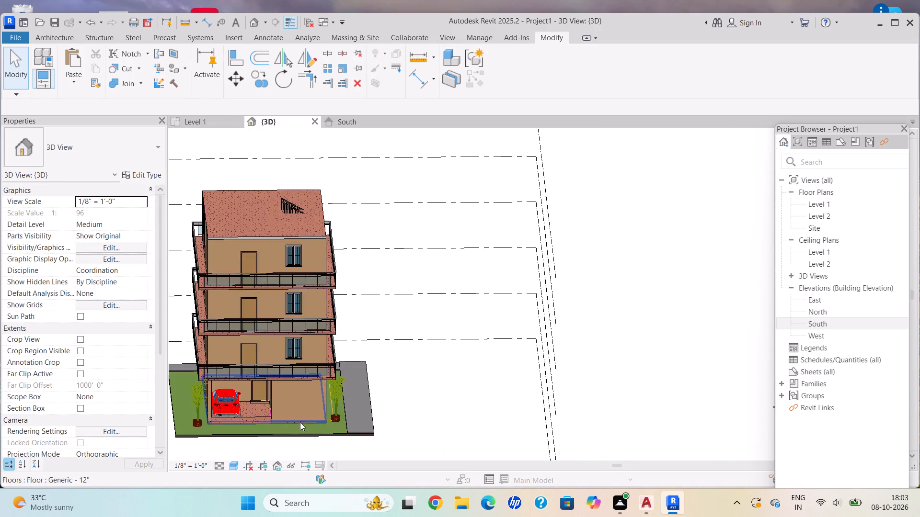
pyautogui.scroll(2, 313, 420)
pyautogui.keyDown('shift'); pyautogui.moveTo(344, 412); pyautogui.dragTo(362, 412, button='middle'); pyautogui.keyUp('shift')
pyautogui.moveTo(194, 429); pyautogui.dragTo(234, 402, button='middle')
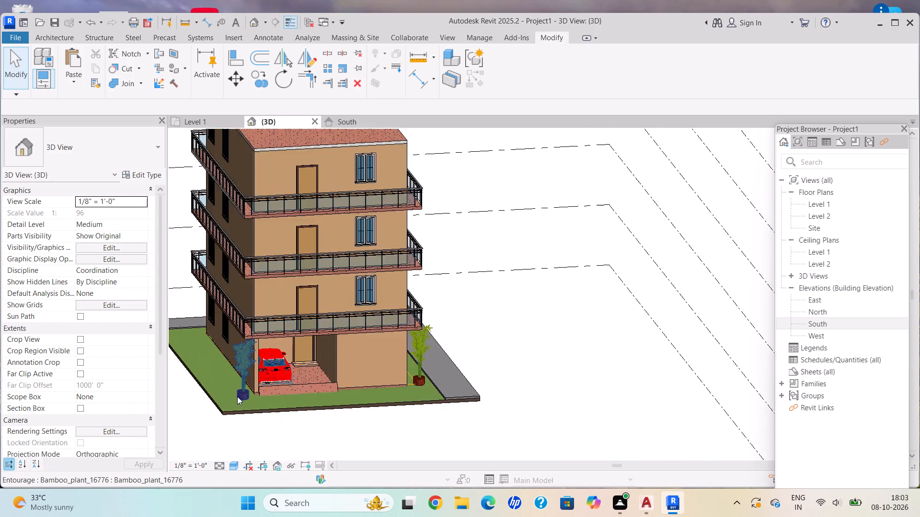
pyautogui.scroll(7, 238, 393)
pyautogui.click(239, 404)
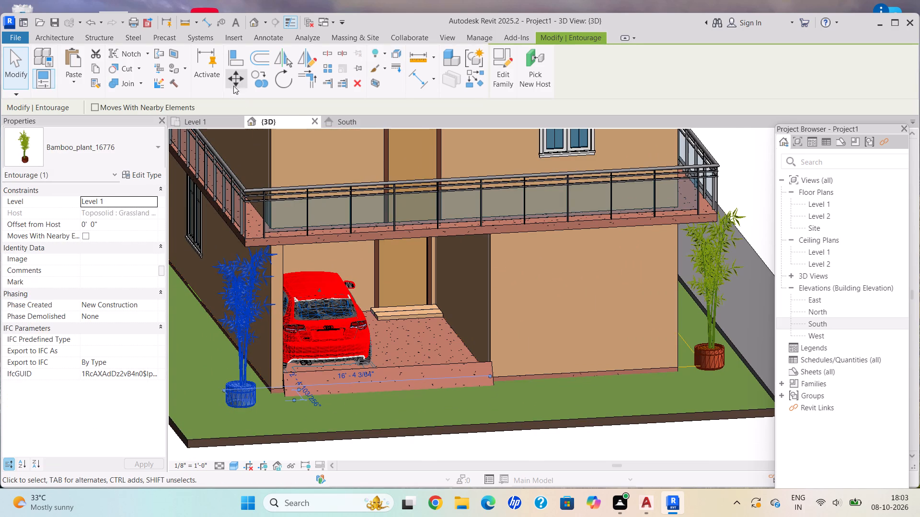
pyautogui.click(234, 82)
pyautogui.click(252, 402)
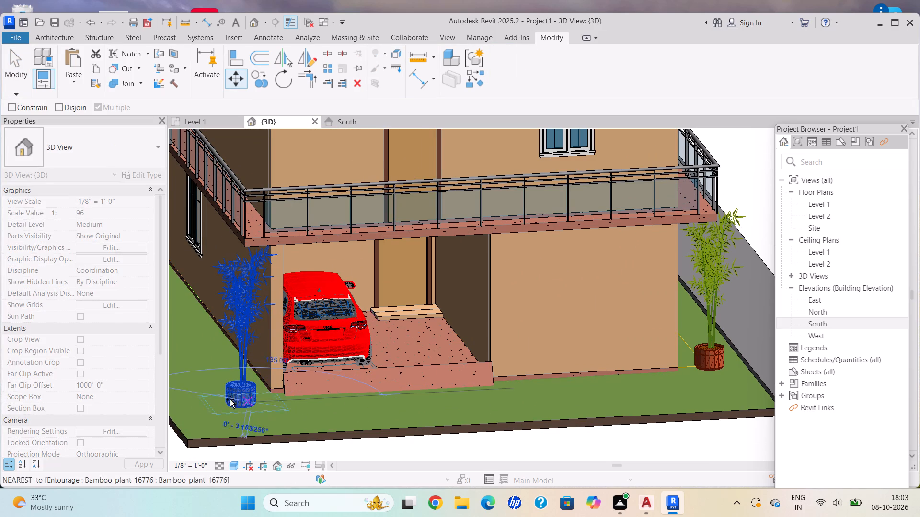
pyautogui.click(219, 405)
pyautogui.scroll(-5, 240, 416)
pyautogui.press('Escape')
# Move the bamboo plant at the front corner beside the paved strip slightly outward, away from the building wall.
pyautogui.scroll(-2, 329, 432)
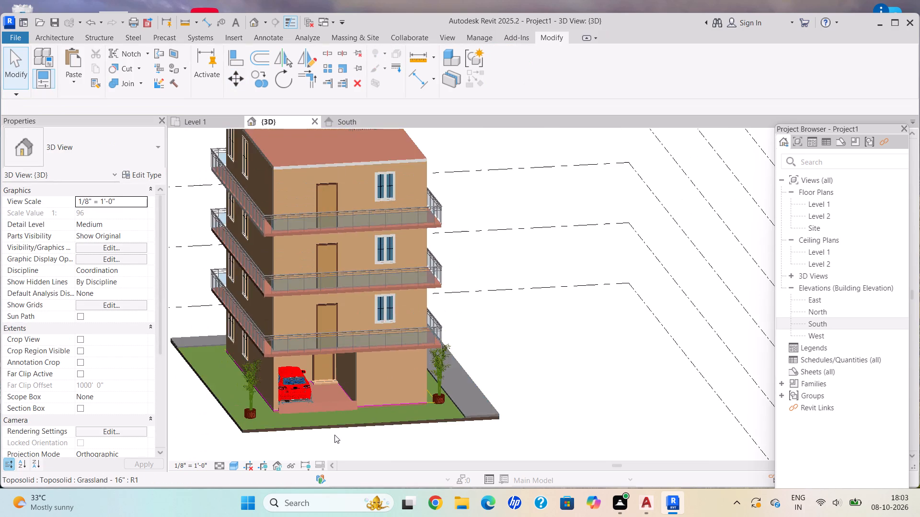
pyautogui.keyDown('shift'); pyautogui.moveTo(372, 407); pyautogui.dragTo(346, 402, button='middle'); pyautogui.keyUp('shift')
pyautogui.keyDown('shift'); pyautogui.scroll(-1, 346, 402); pyautogui.keyUp('shift')
pyautogui.scroll(4, 401, 418)
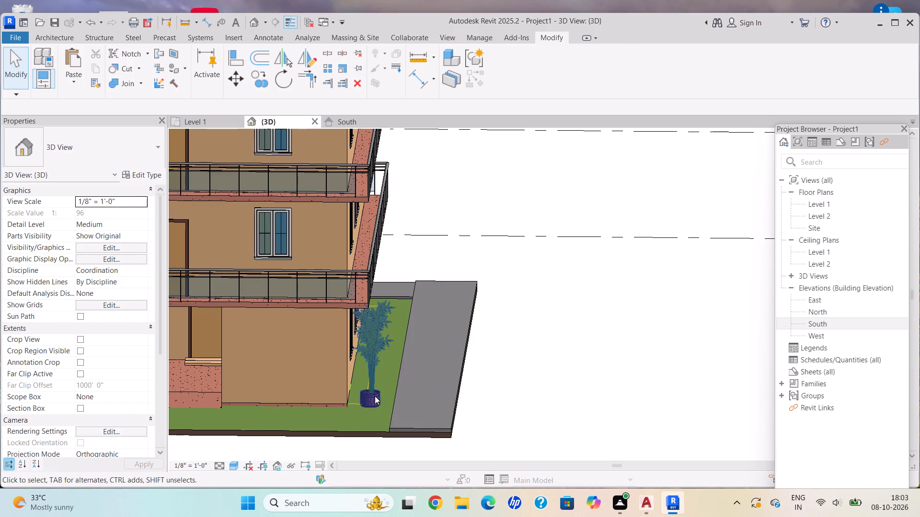
pyautogui.click(374, 396)
pyautogui.keyDown('shift'); pyautogui.moveTo(416, 404); pyautogui.dragTo(439, 410, button='middle'); pyautogui.keyUp('shift')
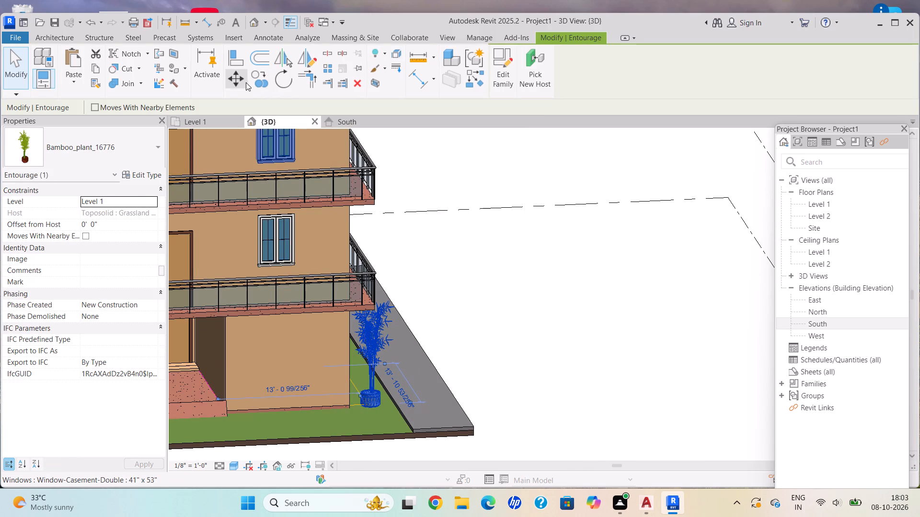
pyautogui.click(236, 82)
pyautogui.scroll(4, 377, 413)
pyautogui.click(372, 403)
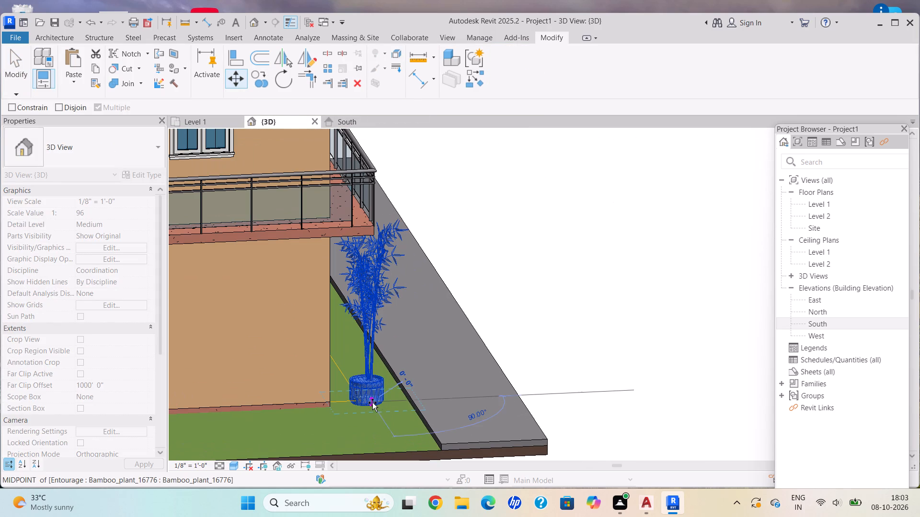
pyautogui.click(385, 409)
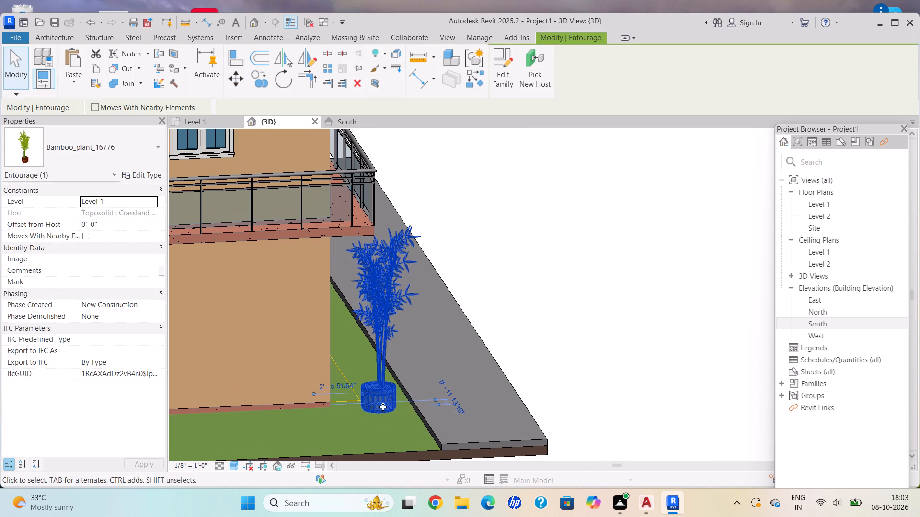
pyautogui.press('Escape')
# Examine the building from the front, side and rear to check where the two bamboo plants stand.
pyautogui.scroll(-10, 428, 427)
pyautogui.scroll(-1, 505, 353)
pyautogui.keyDown('shift'); pyautogui.moveTo(494, 359); pyautogui.dragTo(486, 402, button='middle'); pyautogui.keyUp('shift')
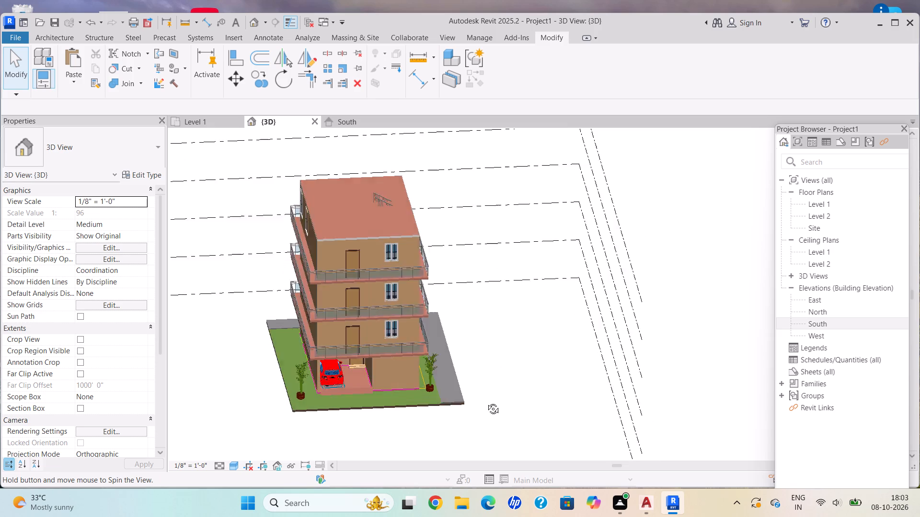
pyautogui.keyDown('shift'); pyautogui.moveTo(486, 402); pyautogui.dragTo(471, 388, button='middle'); pyautogui.keyUp('shift')
pyautogui.keyDown('shift'); pyautogui.moveTo(399, 380); pyautogui.dragTo(384, 436, button='middle'); pyautogui.keyUp('shift')
pyautogui.scroll(3, 296, 369)
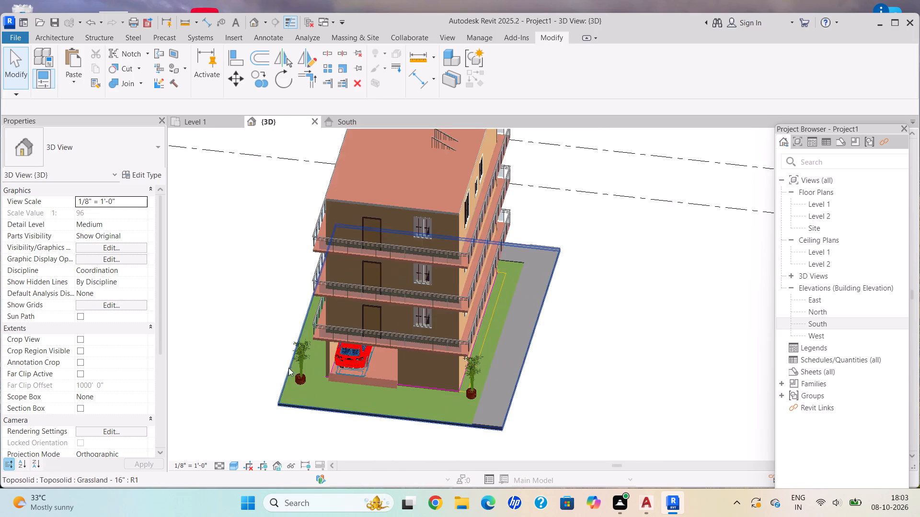
pyautogui.keyDown('shift'); pyautogui.moveTo(347, 384); pyautogui.dragTo(250, 363, button='middle'); pyautogui.keyUp('shift')
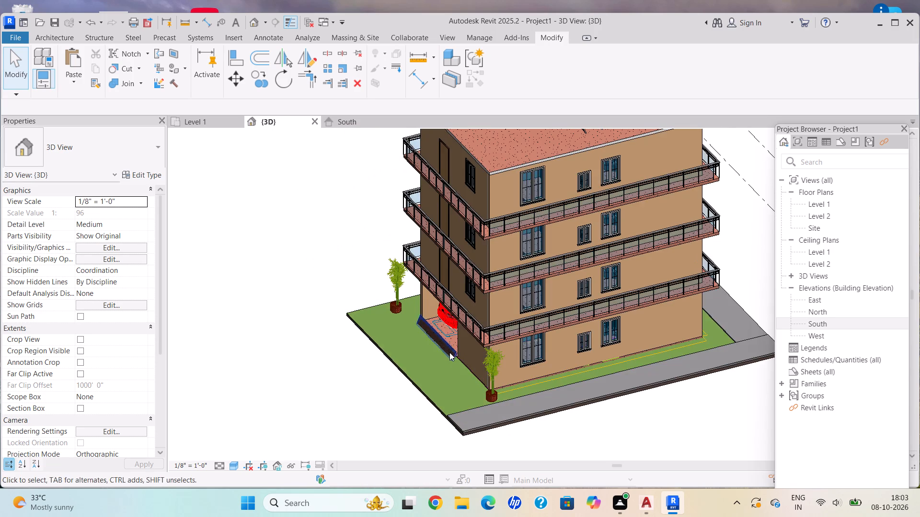
pyautogui.keyDown('shift'); pyautogui.moveTo(449, 352); pyautogui.dragTo(394, 288, button='middle'); pyautogui.keyUp('shift')
pyautogui.keyDown('shift'); pyautogui.middleClick(394, 281); pyautogui.keyUp('shift')
pyautogui.keyDown('shift'); pyautogui.middleClick(394, 279); pyautogui.keyUp('shift')
pyautogui.keyDown('shift'); pyautogui.moveTo(394, 256); pyautogui.dragTo(393, 246, button='middle'); pyautogui.keyUp('shift')
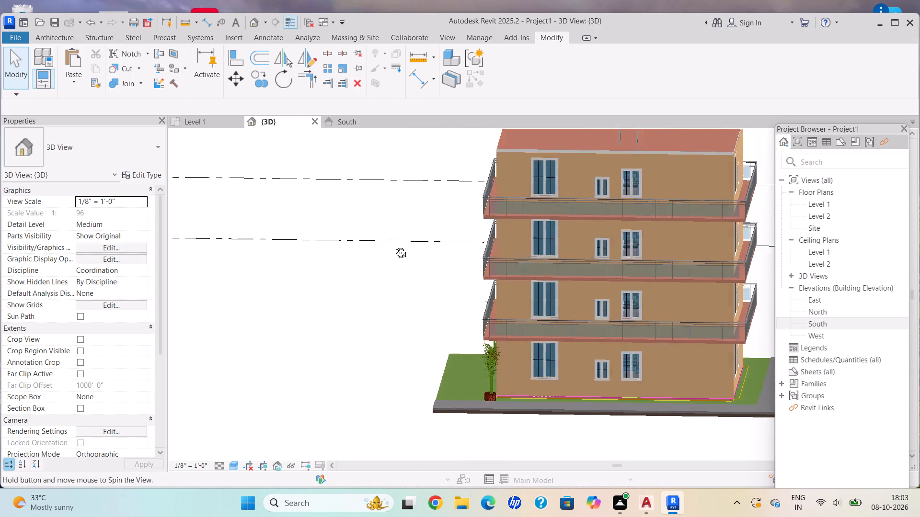
pyautogui.keyDown('shift'); pyautogui.moveTo(393, 246); pyautogui.dragTo(425, 229, button='middle'); pyautogui.keyUp('shift')
pyautogui.keyDown('shift'); pyautogui.middleClick(431, 233); pyautogui.keyUp('shift')
pyautogui.keyDown('shift'); pyautogui.moveTo(437, 237); pyautogui.dragTo(695, 157, button='middle'); pyautogui.keyUp('shift')
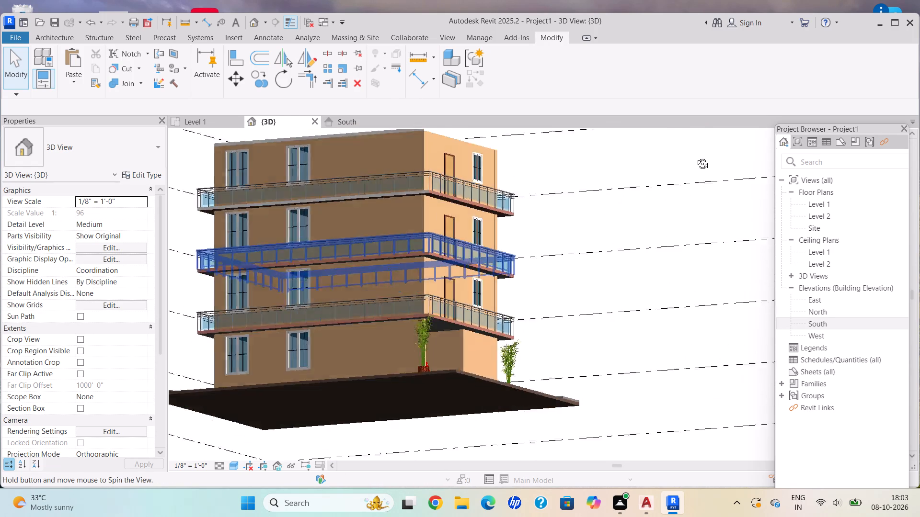
pyautogui.keyDown('shift'); pyautogui.moveTo(695, 157); pyautogui.dragTo(517, 368, button='middle'); pyautogui.keyUp('shift')
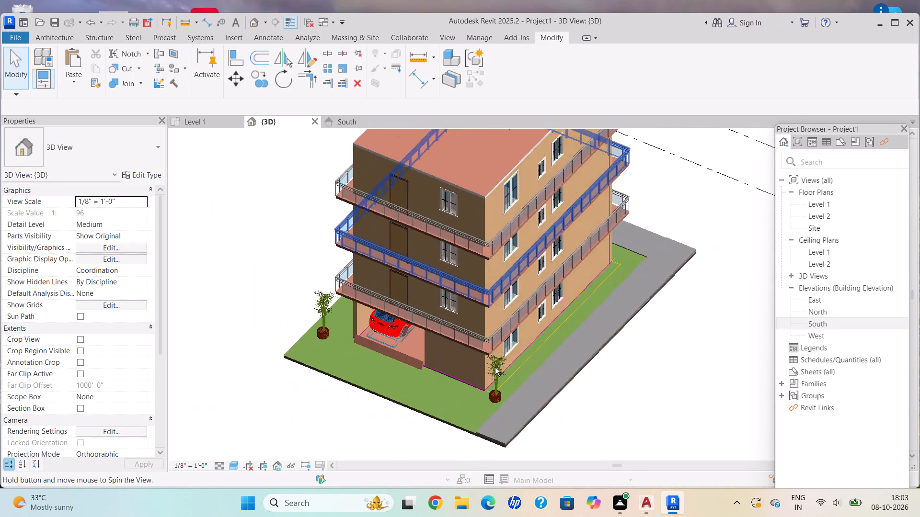
# Move the bamboo plant beside the garage slightly back from the front edge of the grass.
pyautogui.scroll(3, 287, 322)
pyautogui.keyDown('shift'); pyautogui.moveTo(321, 282); pyautogui.dragTo(354, 252, button='middle'); pyautogui.keyUp('shift')
pyautogui.scroll(4, 313, 468)
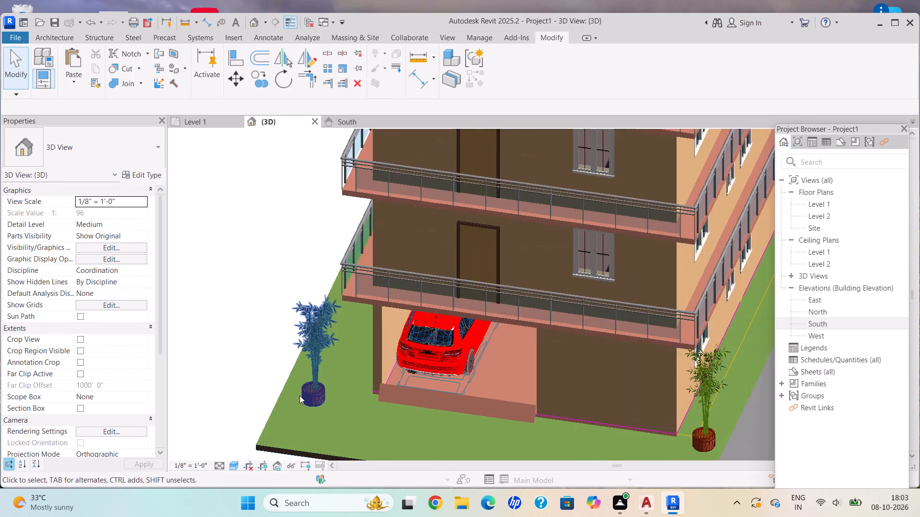
pyautogui.click(305, 397)
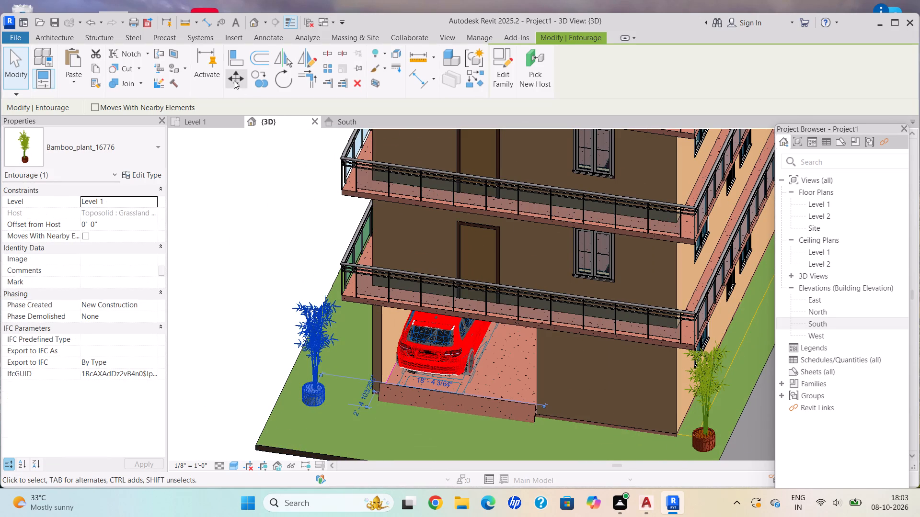
pyautogui.click(234, 80)
pyautogui.click(316, 405)
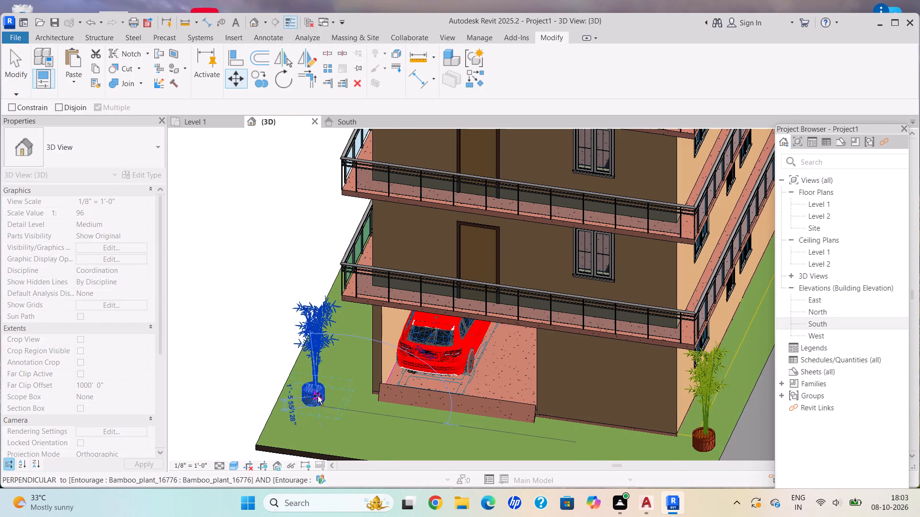
pyautogui.click(319, 393)
pyautogui.scroll(-3, 323, 406)
pyautogui.press('Escape')
# Examine the finished front of the building with the car and both bamboo plants from several angles.
pyautogui.scroll(-5, 458, 422)
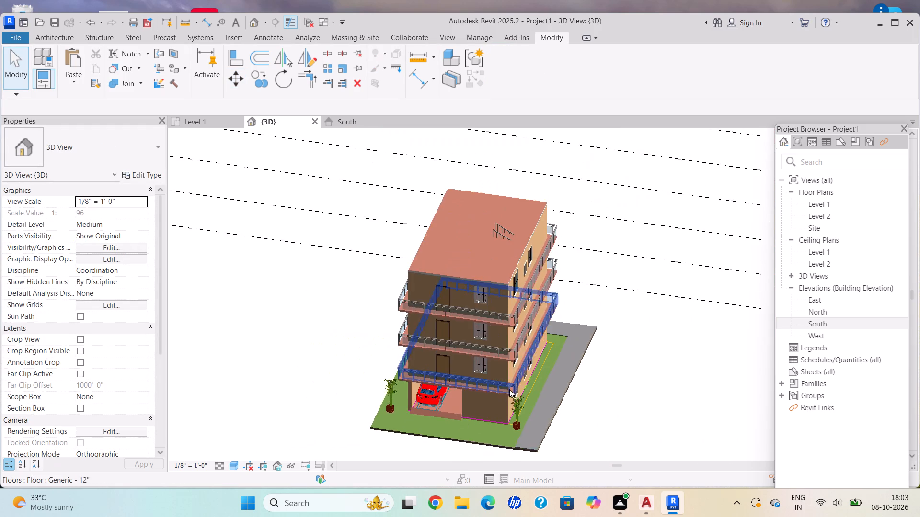
pyautogui.keyDown('shift'); pyautogui.moveTo(510, 386); pyautogui.dragTo(550, 328, button='middle'); pyautogui.keyUp('shift')
pyautogui.scroll(3, 561, 408)
pyautogui.keyDown('shift'); pyautogui.moveTo(495, 427); pyautogui.dragTo(491, 415, button='middle'); pyautogui.keyUp('shift')
pyautogui.keyDown('shift'); pyautogui.middleClick(487, 386); pyautogui.keyUp('shift')
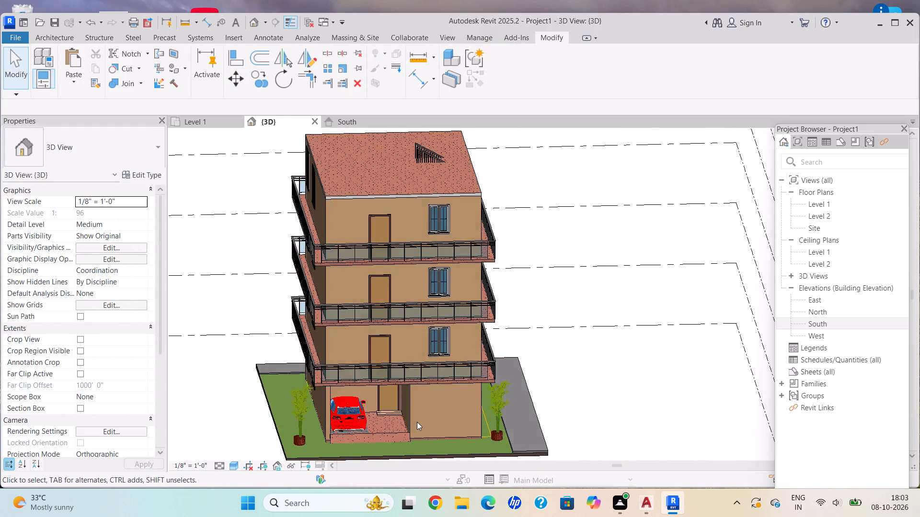
pyautogui.scroll(-3, 413, 422)
pyautogui.keyDown('shift'); pyautogui.moveTo(378, 383); pyautogui.dragTo(365, 346, button='middle'); pyautogui.keyUp('shift')
pyautogui.keyDown('shift'); pyautogui.moveTo(365, 337); pyautogui.dragTo(372, 323, button='middle'); pyautogui.keyUp('shift')
pyautogui.scroll(-1, 602, 516)
pyautogui.scroll(1, 669, 516)
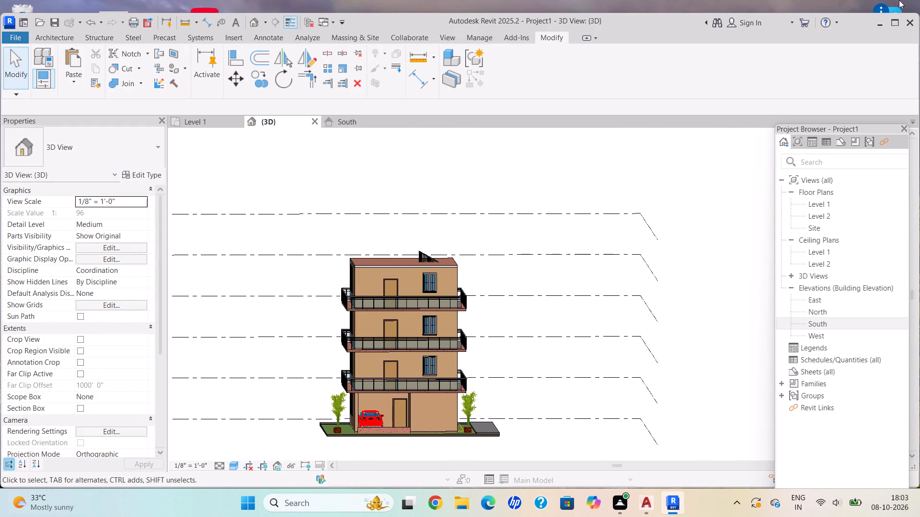
pyautogui.scroll(-2, 423, 284)
pyautogui.keyDown('shift'); pyautogui.moveTo(421, 292); pyautogui.dragTo(425, 325, button='middle'); pyautogui.keyUp('shift')
pyautogui.scroll(5, 464, 390)
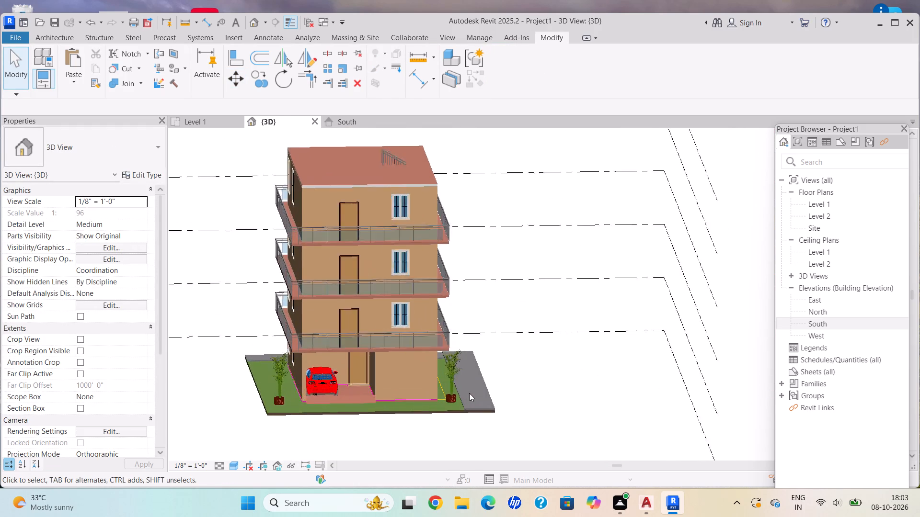
pyautogui.scroll(1, 469, 393)
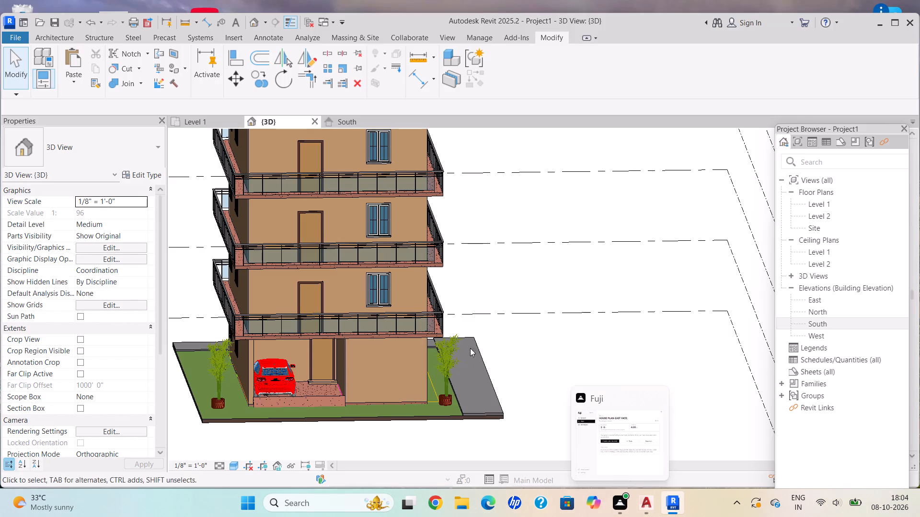
# Save the project in the Documents folder as INTERNSHIP 2626 2ND DAY.
pyautogui.click(23, 33)
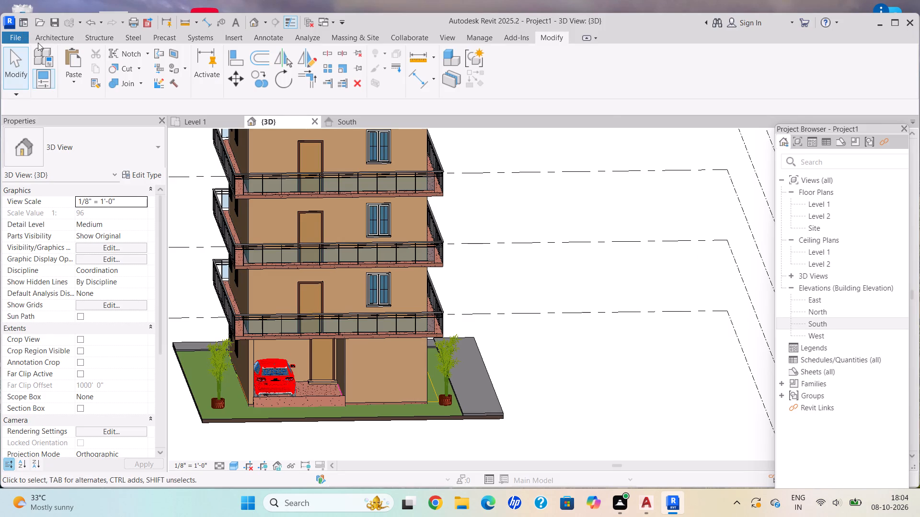
pyautogui.click(21, 43)
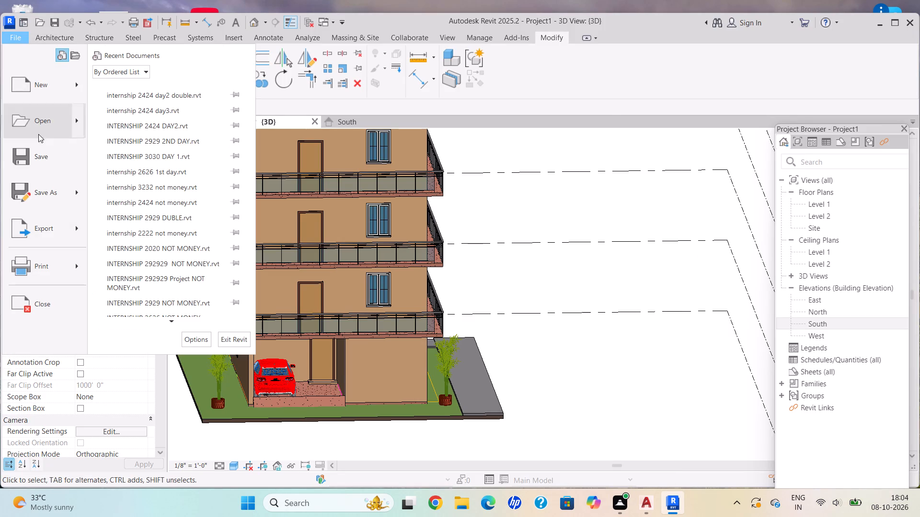
pyautogui.click(48, 191)
pyautogui.click(130, 153)
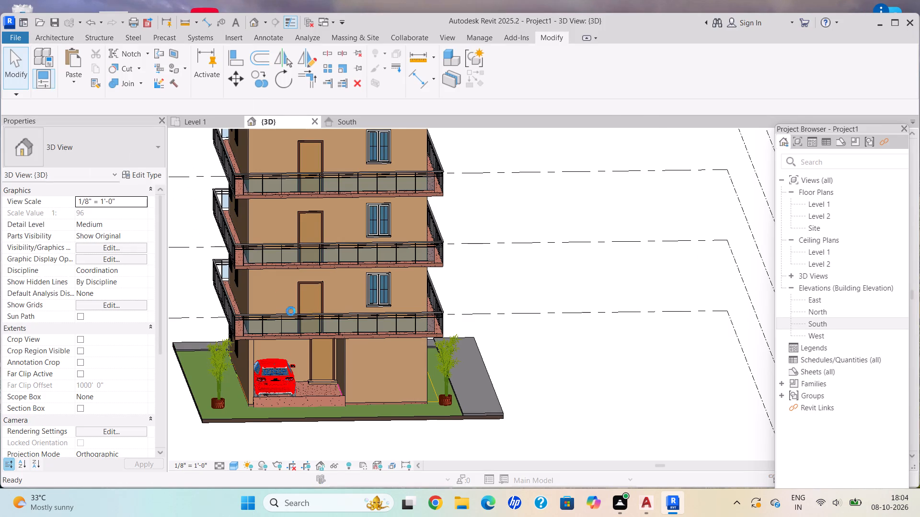
pyautogui.click(397, 337)
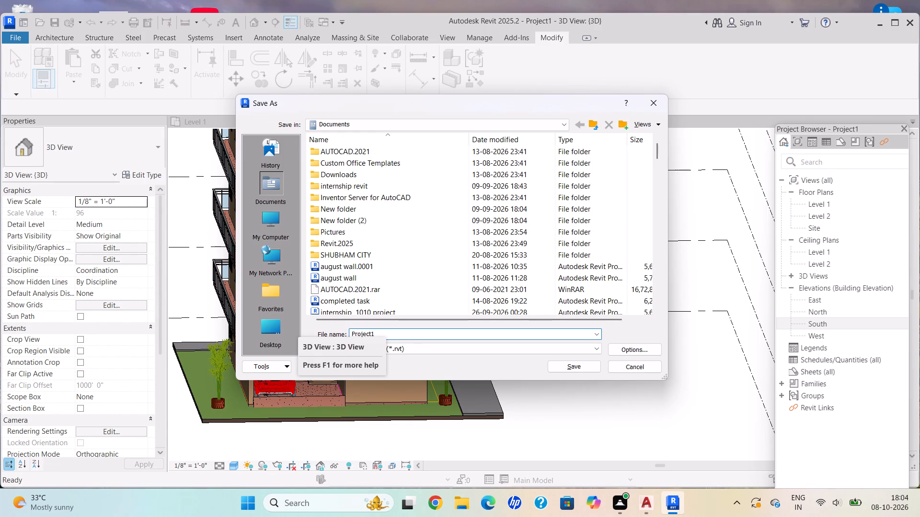
pyautogui.press('BackSpace')
pyautogui.press('BackSpace')
pyautogui.press('BackSpace')
pyautogui.press('BackSpace')
pyautogui.press('BackSpace')
pyautogui.press('BackSpace')
pyautogui.press('BackSpace')
pyautogui.press('BackSpace')
pyautogui.press('BackSpace')
pyautogui.press('BackSpace')
pyautogui.press('BackSpace')
pyautogui.press('BackSpace')
pyautogui.press('BackSpace')
pyautogui.press('BackSpace')
pyautogui.press('BackSpace')
pyautogui.write('INTERNSHIP')
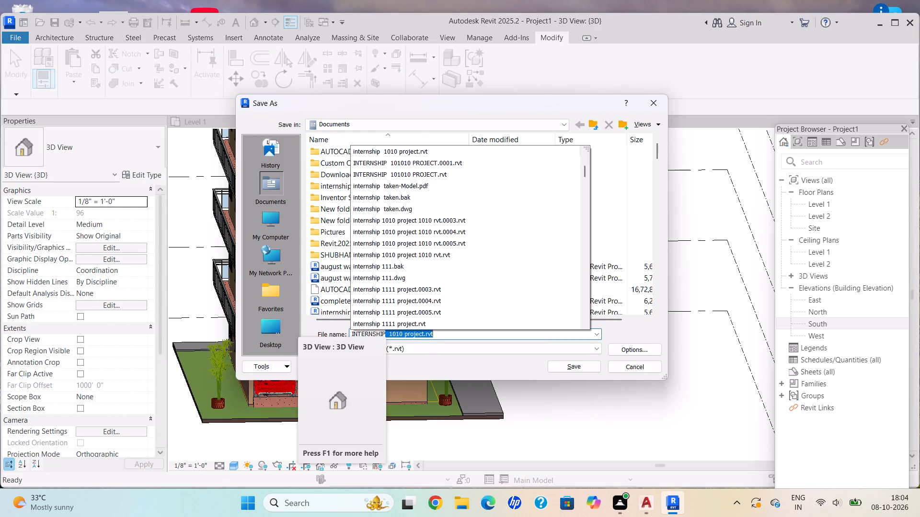
pyautogui.press('space')
pyautogui.write('2424')
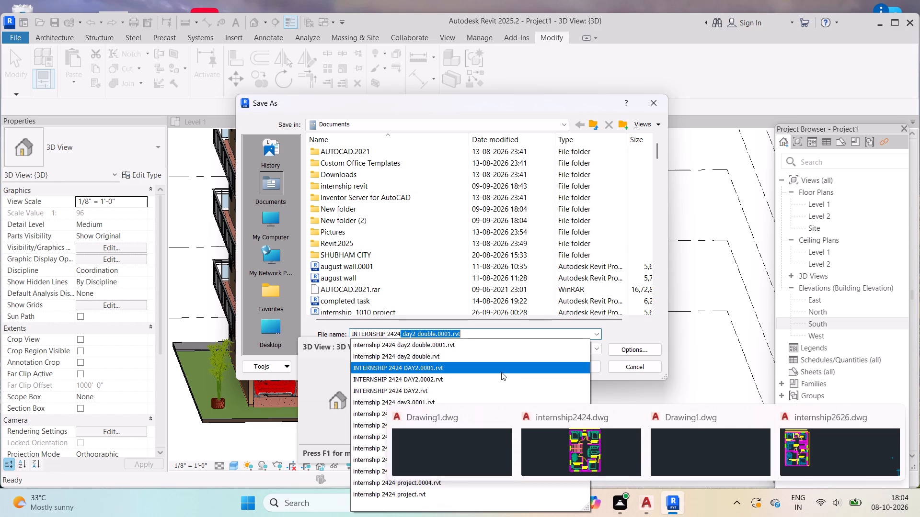
pyautogui.click(472, 335)
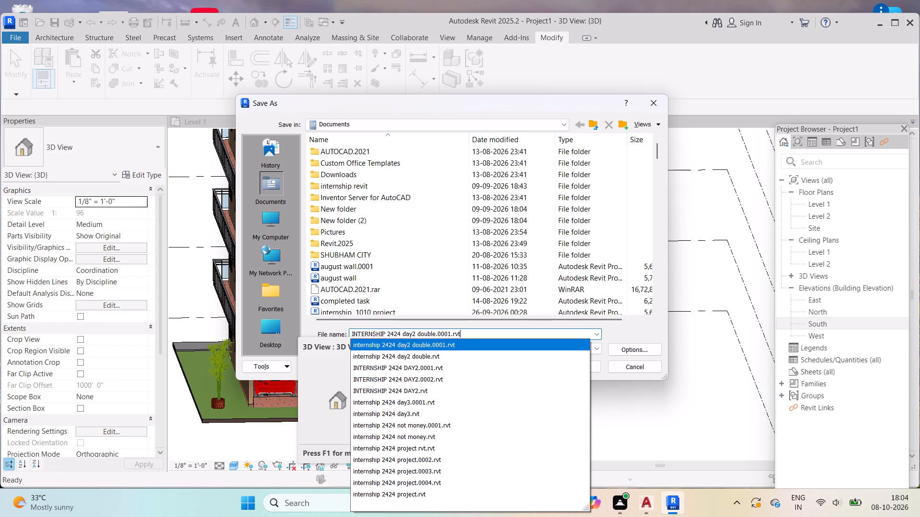
pyautogui.press('BackSpace')
pyautogui.press('BackSpace')
pyautogui.press('BackSpace')
pyautogui.press('BackSpace')
pyautogui.press('BackSpace')
pyautogui.press('BackSpace')
pyautogui.press('BackSpace')
pyautogui.press('BackSpace')
pyautogui.press('BackSpace')
pyautogui.press('BackSpace')
pyautogui.press('BackSpace')
pyautogui.press('BackSpace')
pyautogui.press('BackSpace')
pyautogui.press('BackSpace')
pyautogui.press('BackSpace')
pyautogui.press('BackSpace')
pyautogui.press('BackSpace')
pyautogui.press('BackSpace')
pyautogui.press('BackSpace')
pyautogui.press('BackSpace')
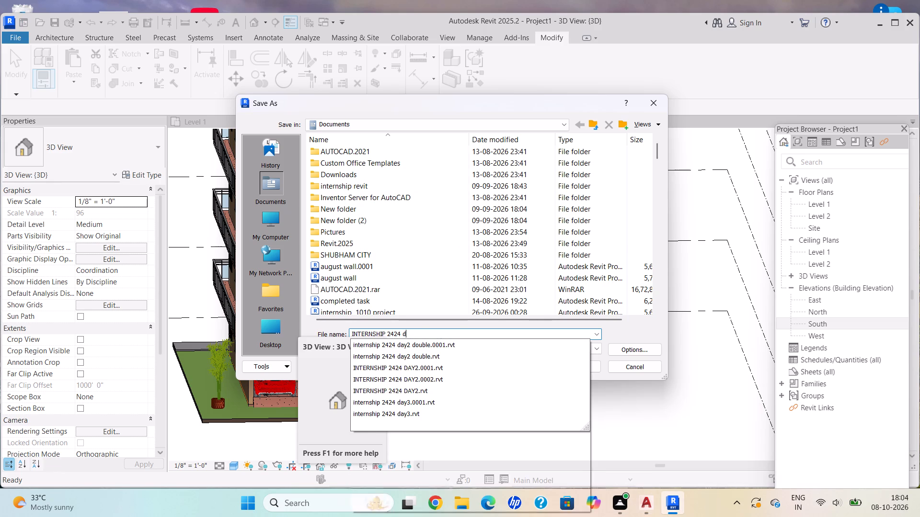
pyautogui.press('BackSpace')
pyautogui.press('BackSpace')
pyautogui.press('BackSpace')
pyautogui.press('BackSpace')
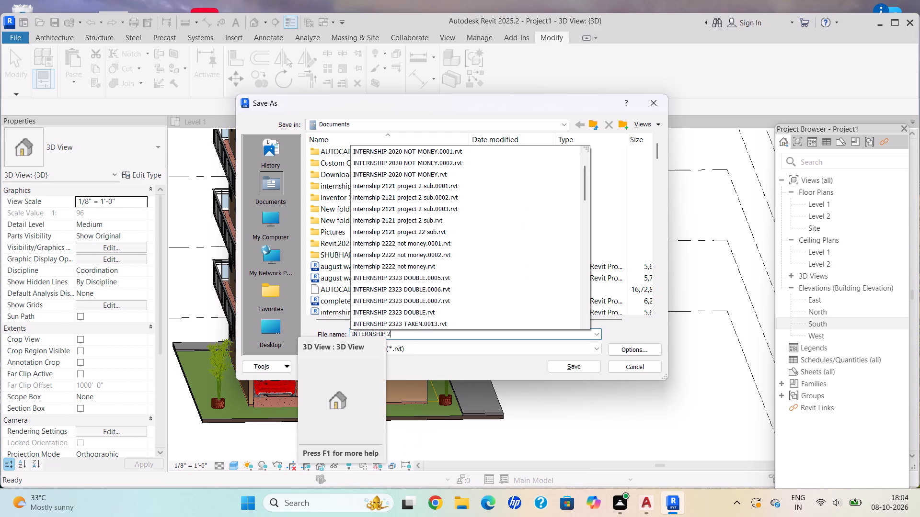
pyautogui.write('626')
pyautogui.press('space')
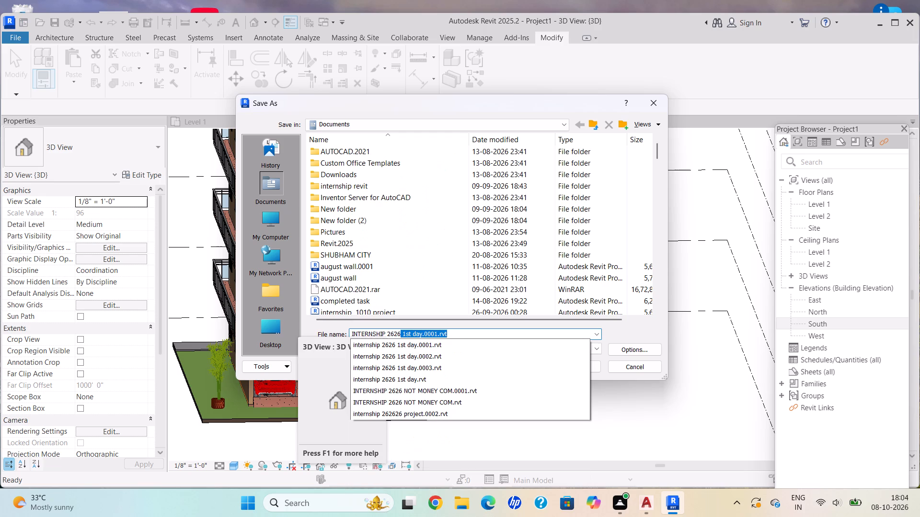
pyautogui.write('2ND')
pyautogui.press('space')
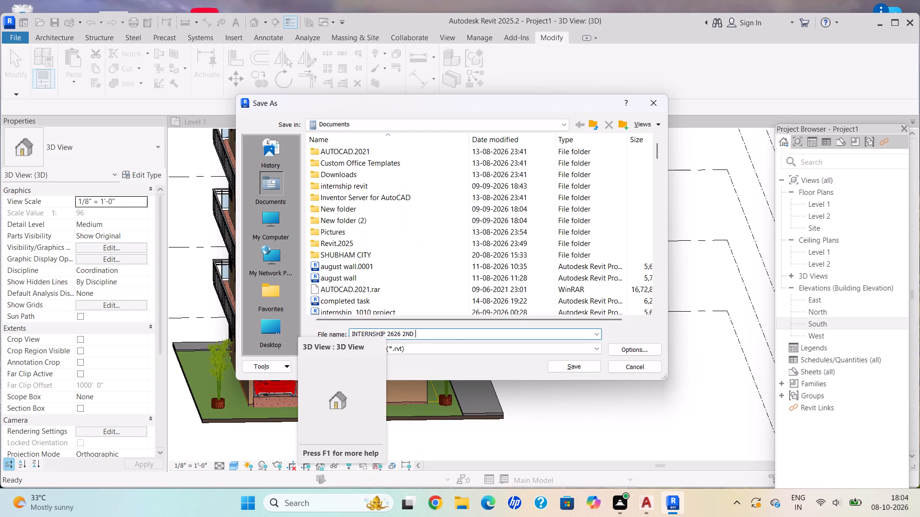
pyautogui.write('DAY')
pyautogui.click(578, 365)
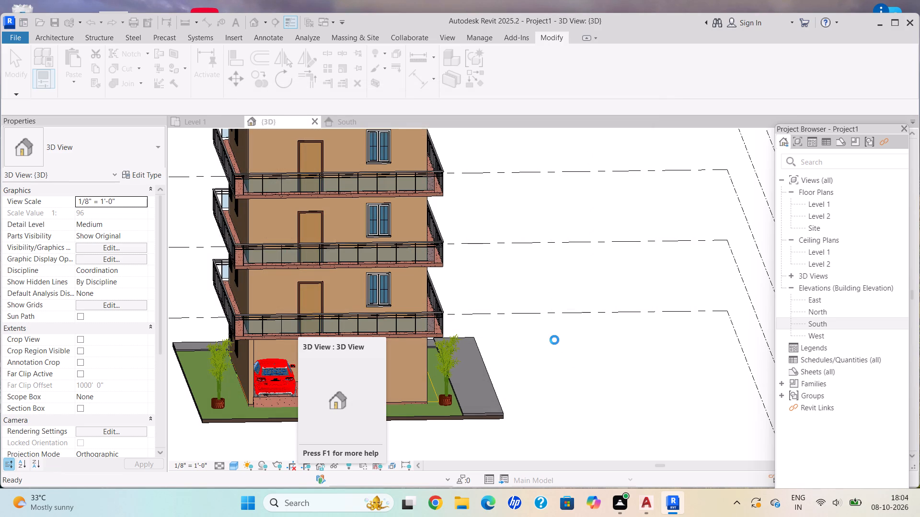
# Open Save As for a project file again and look at the saved files in the Documents folder.
pyautogui.click(12, 34)
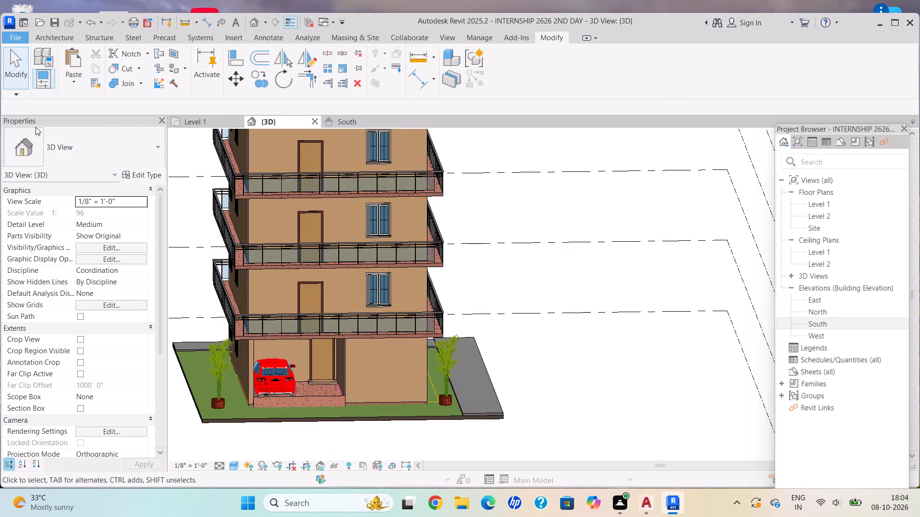
pyautogui.click(47, 194)
pyautogui.click(135, 150)
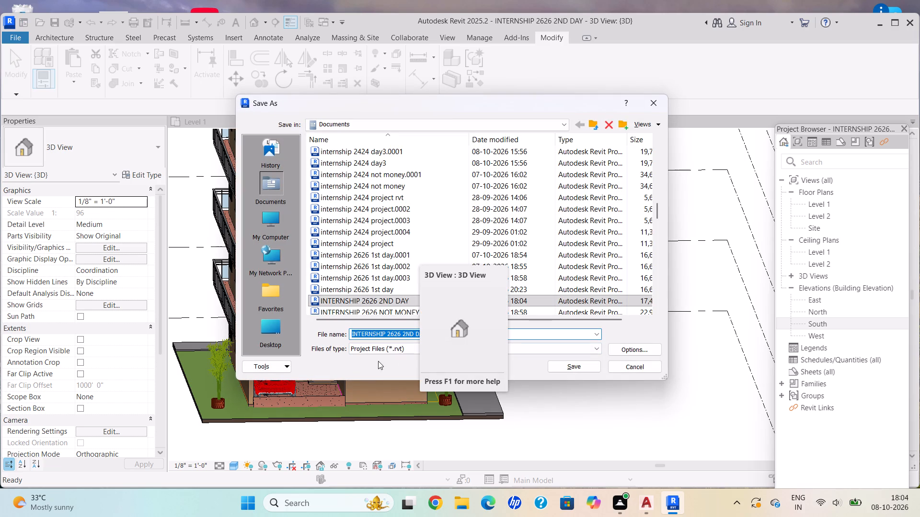
pyautogui.scroll(-4, 483, 349)
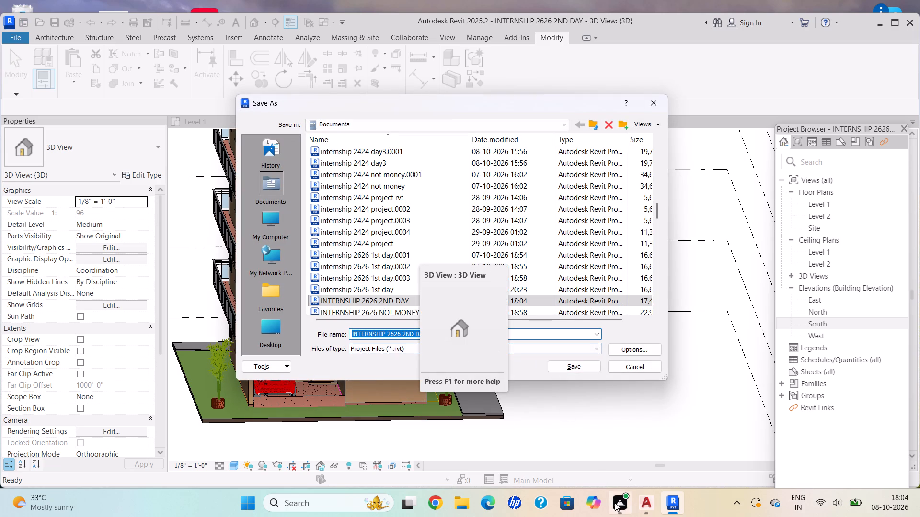